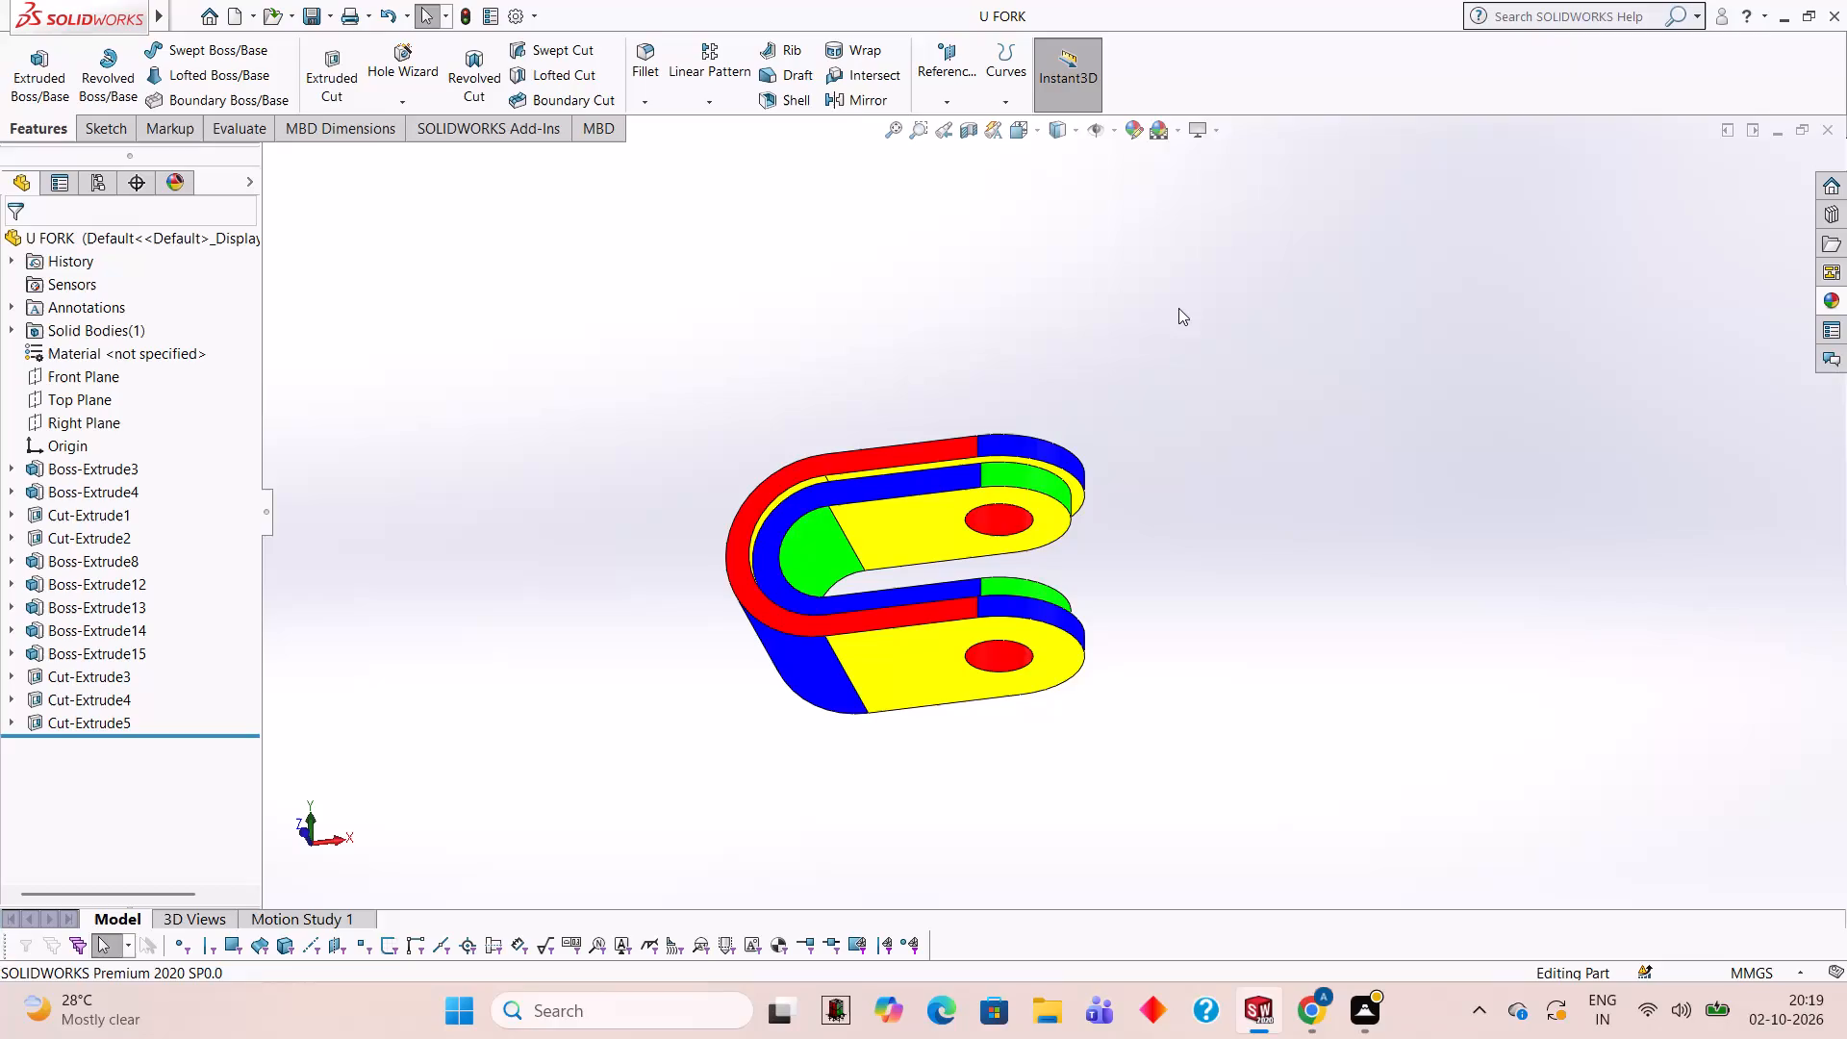
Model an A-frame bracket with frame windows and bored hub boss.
Close the U FORK part and create a new part document.
left_click(1833, 134)
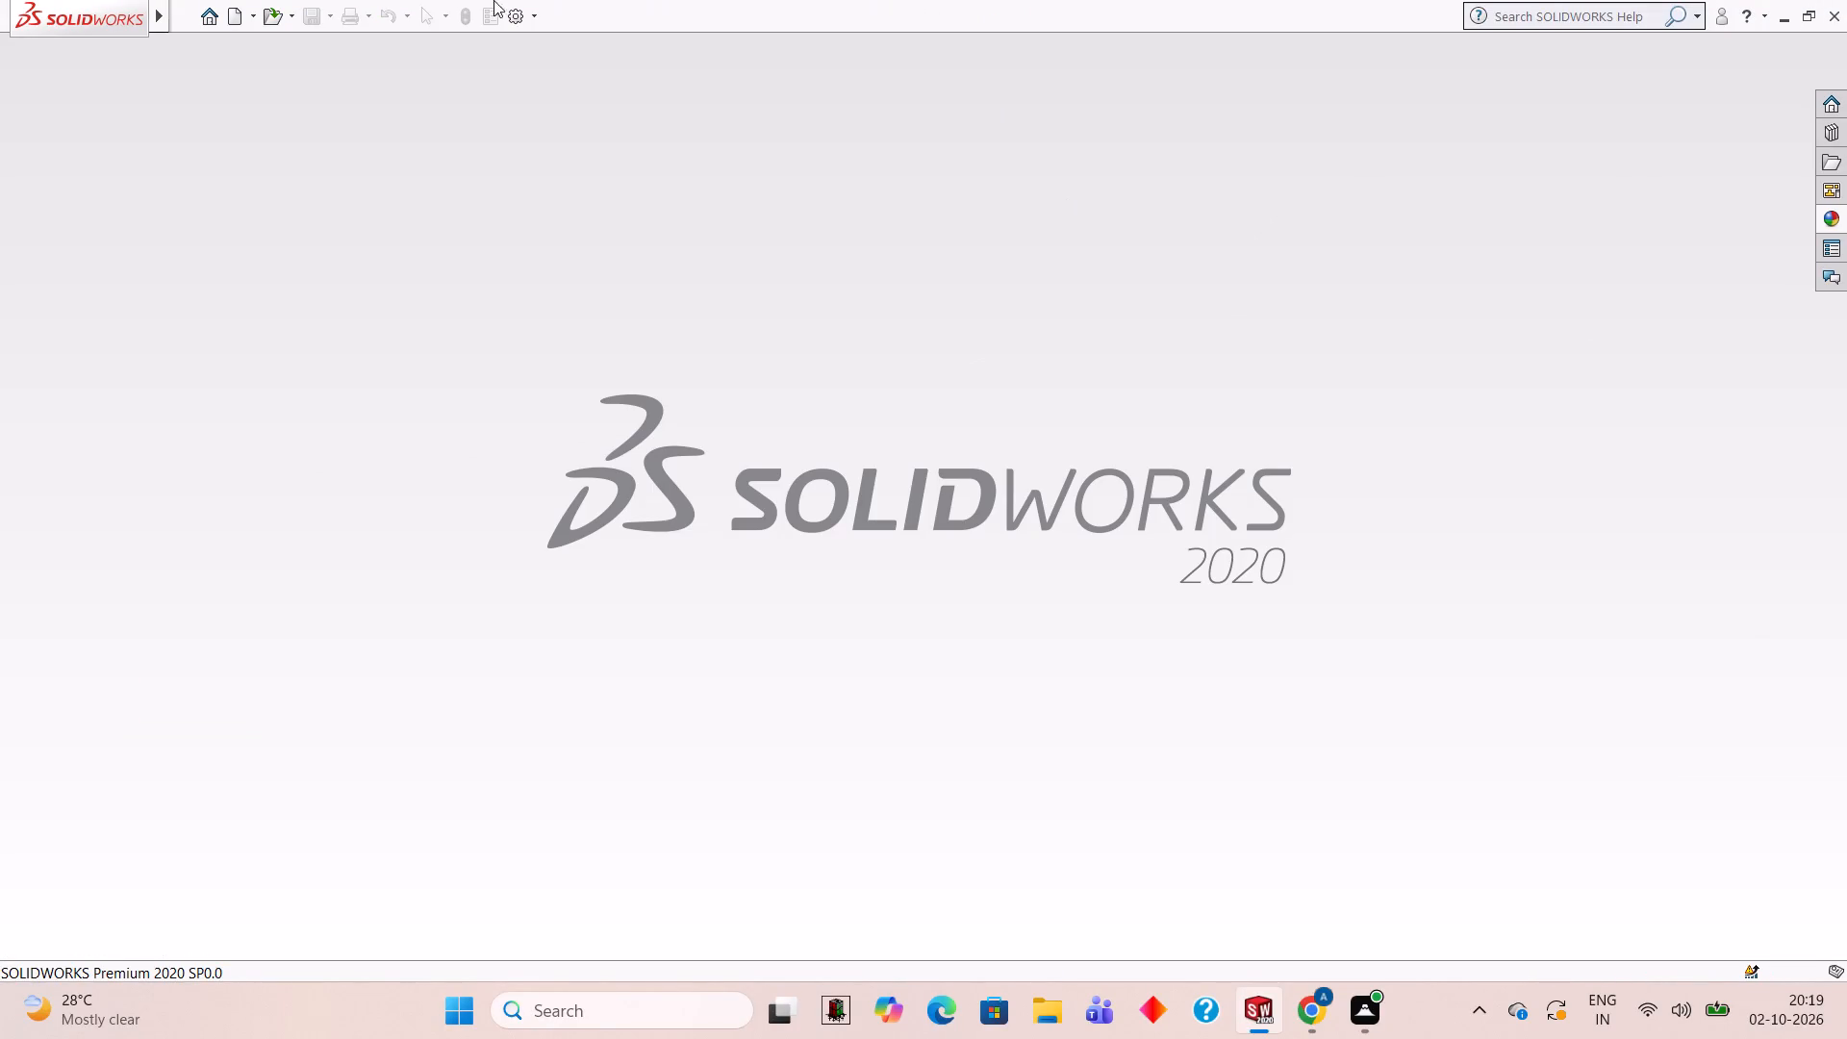
left_click(241, 23)
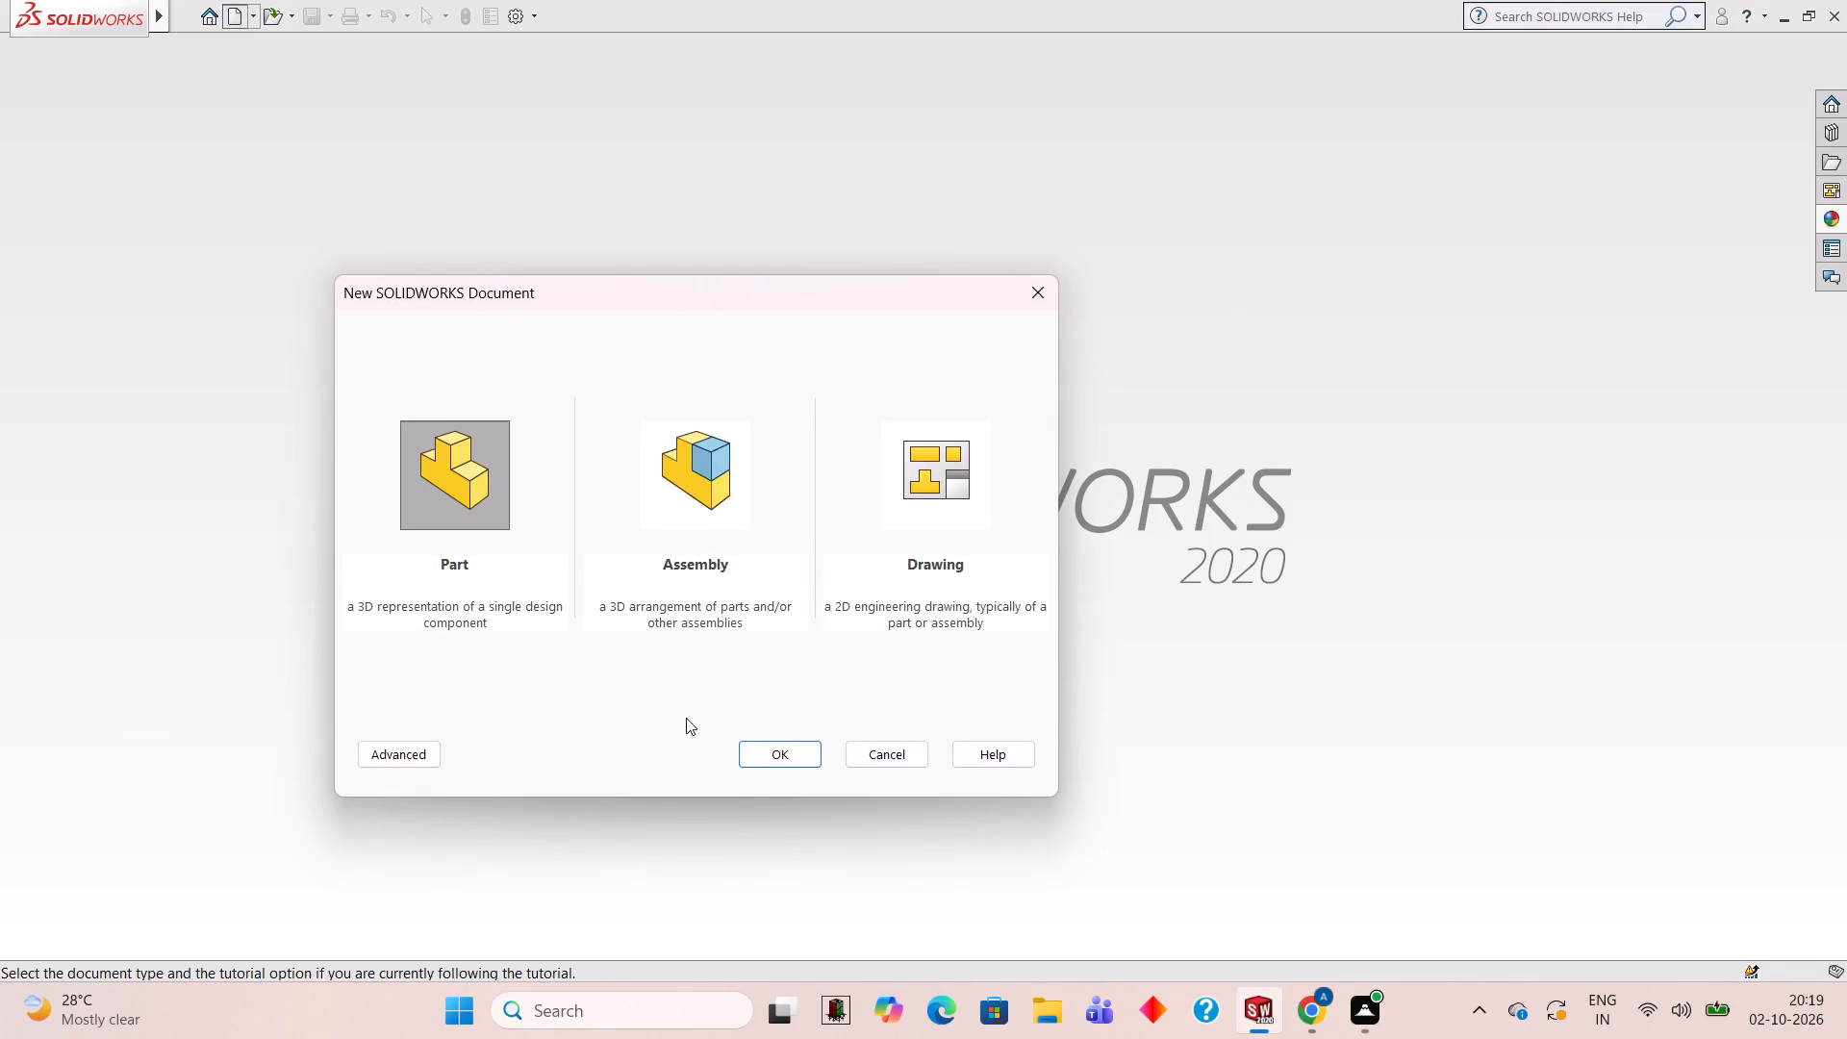
left_click(754, 751)
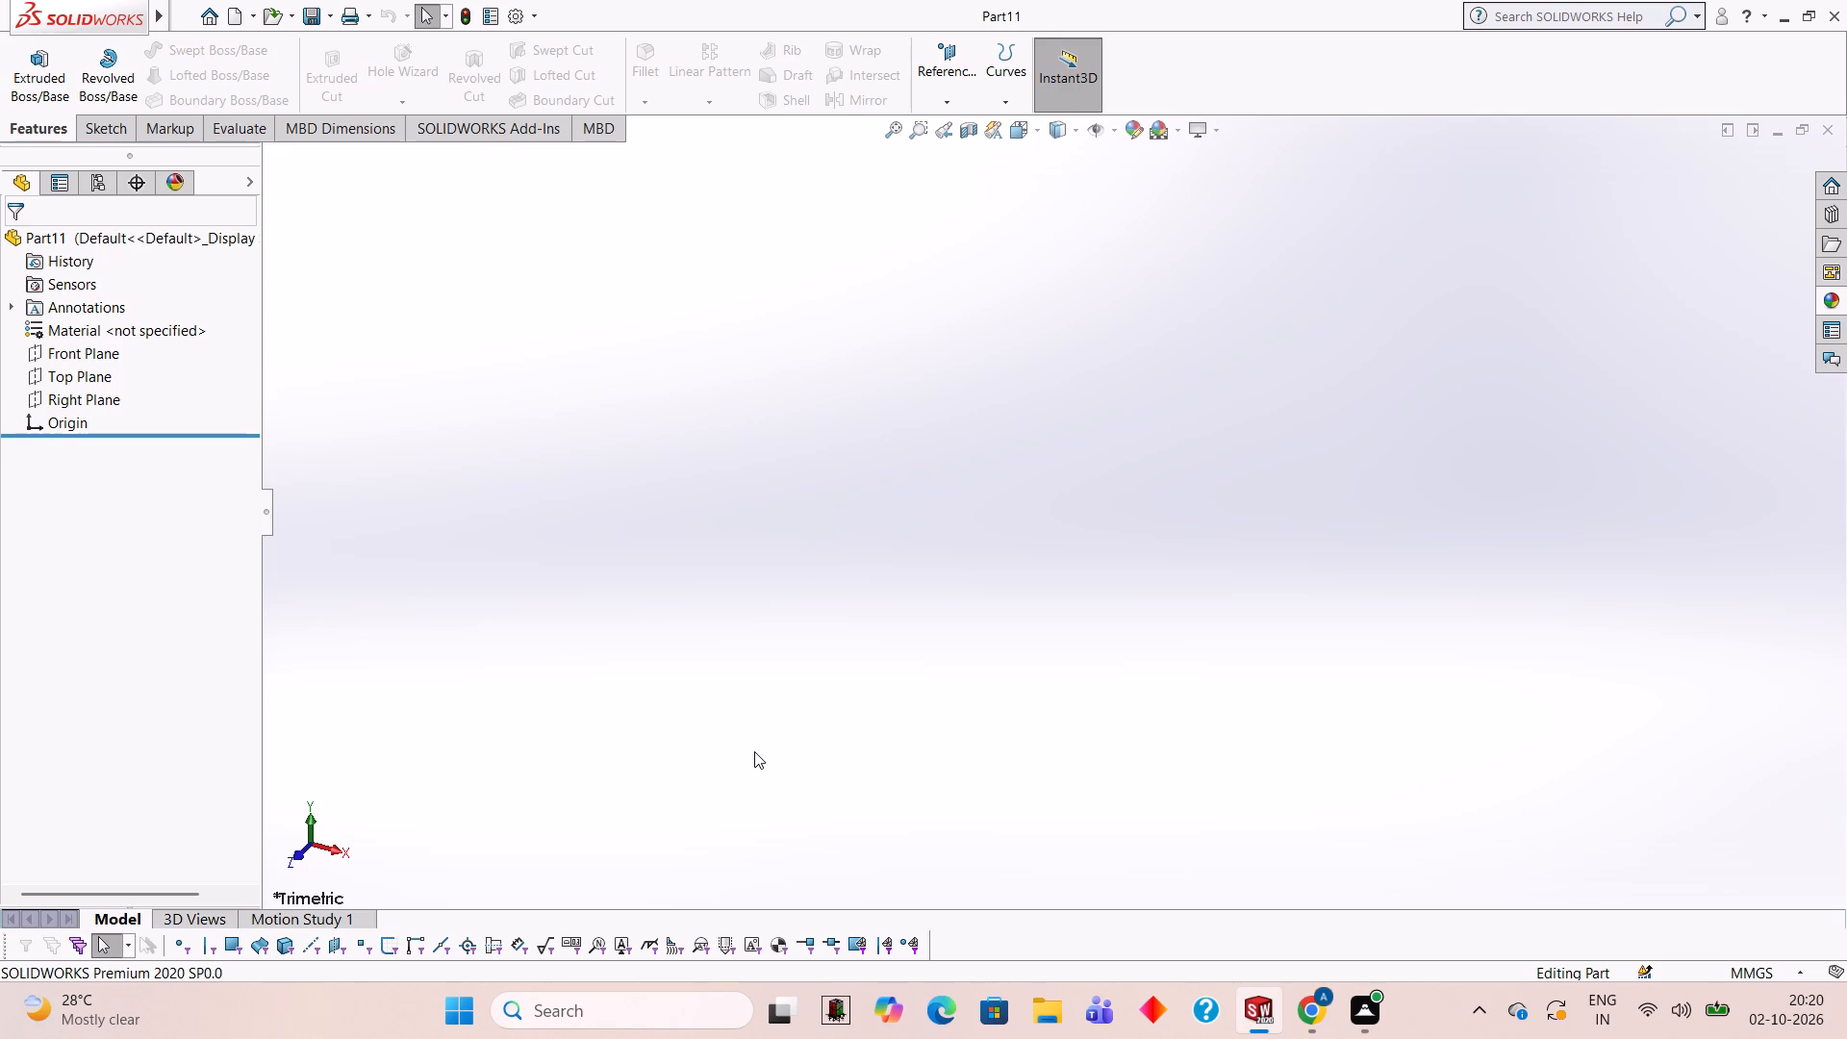
Start a sketch on the Front Plane and draw a 200 mm horizontal line from the origin along positive X.
left_click(97, 352)
left_click(102, 324)
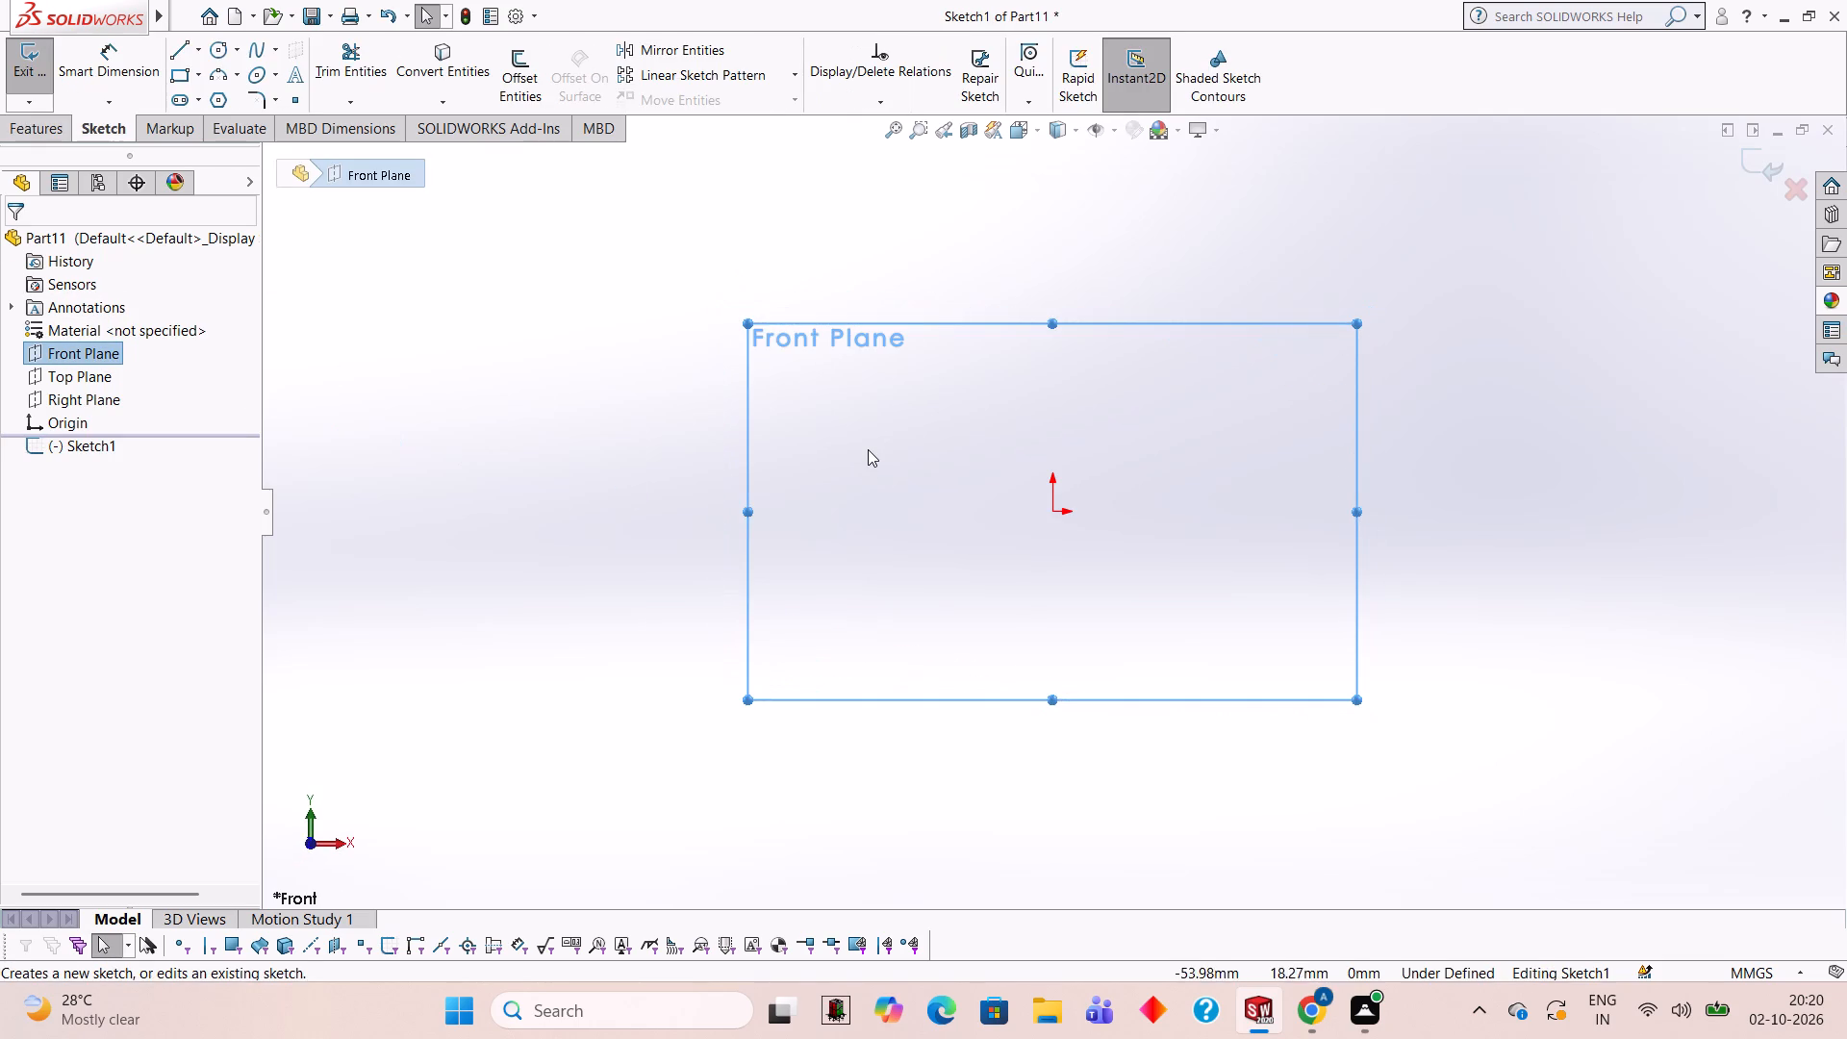
left_click(868, 449)
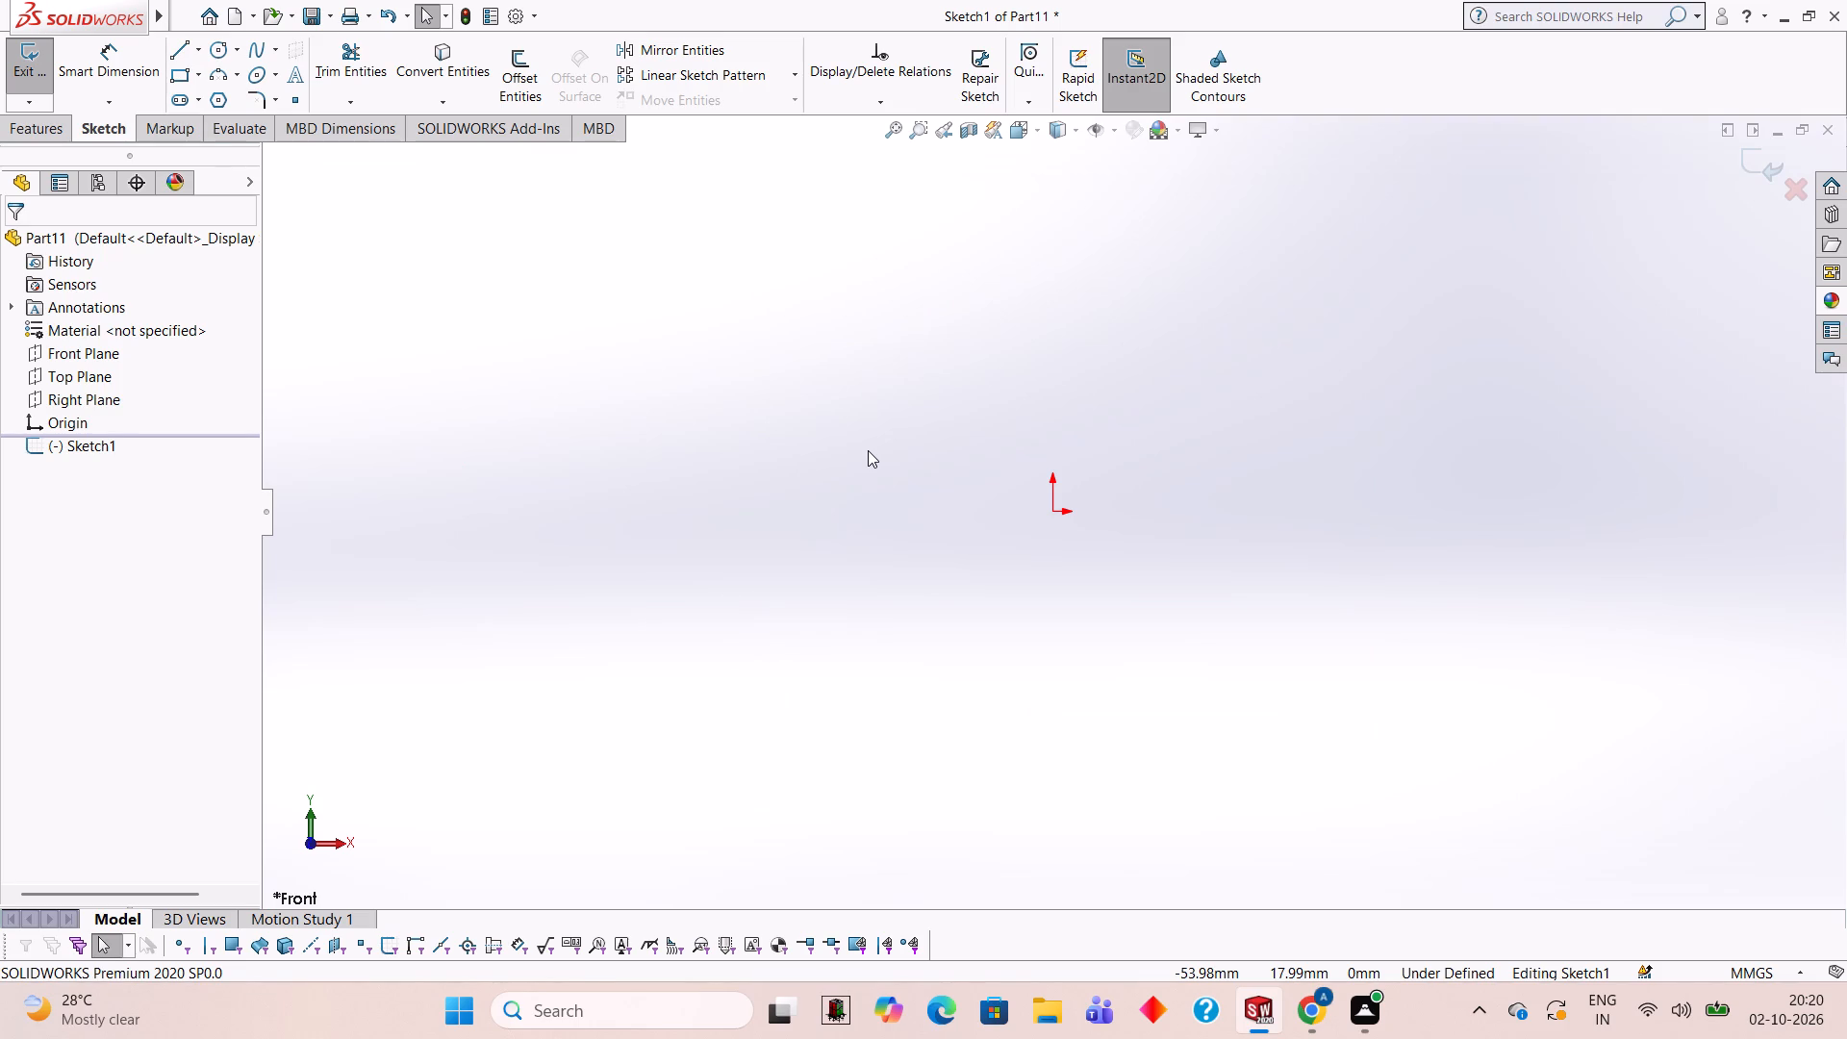
left_click(173, 41)
left_click(1052, 509)
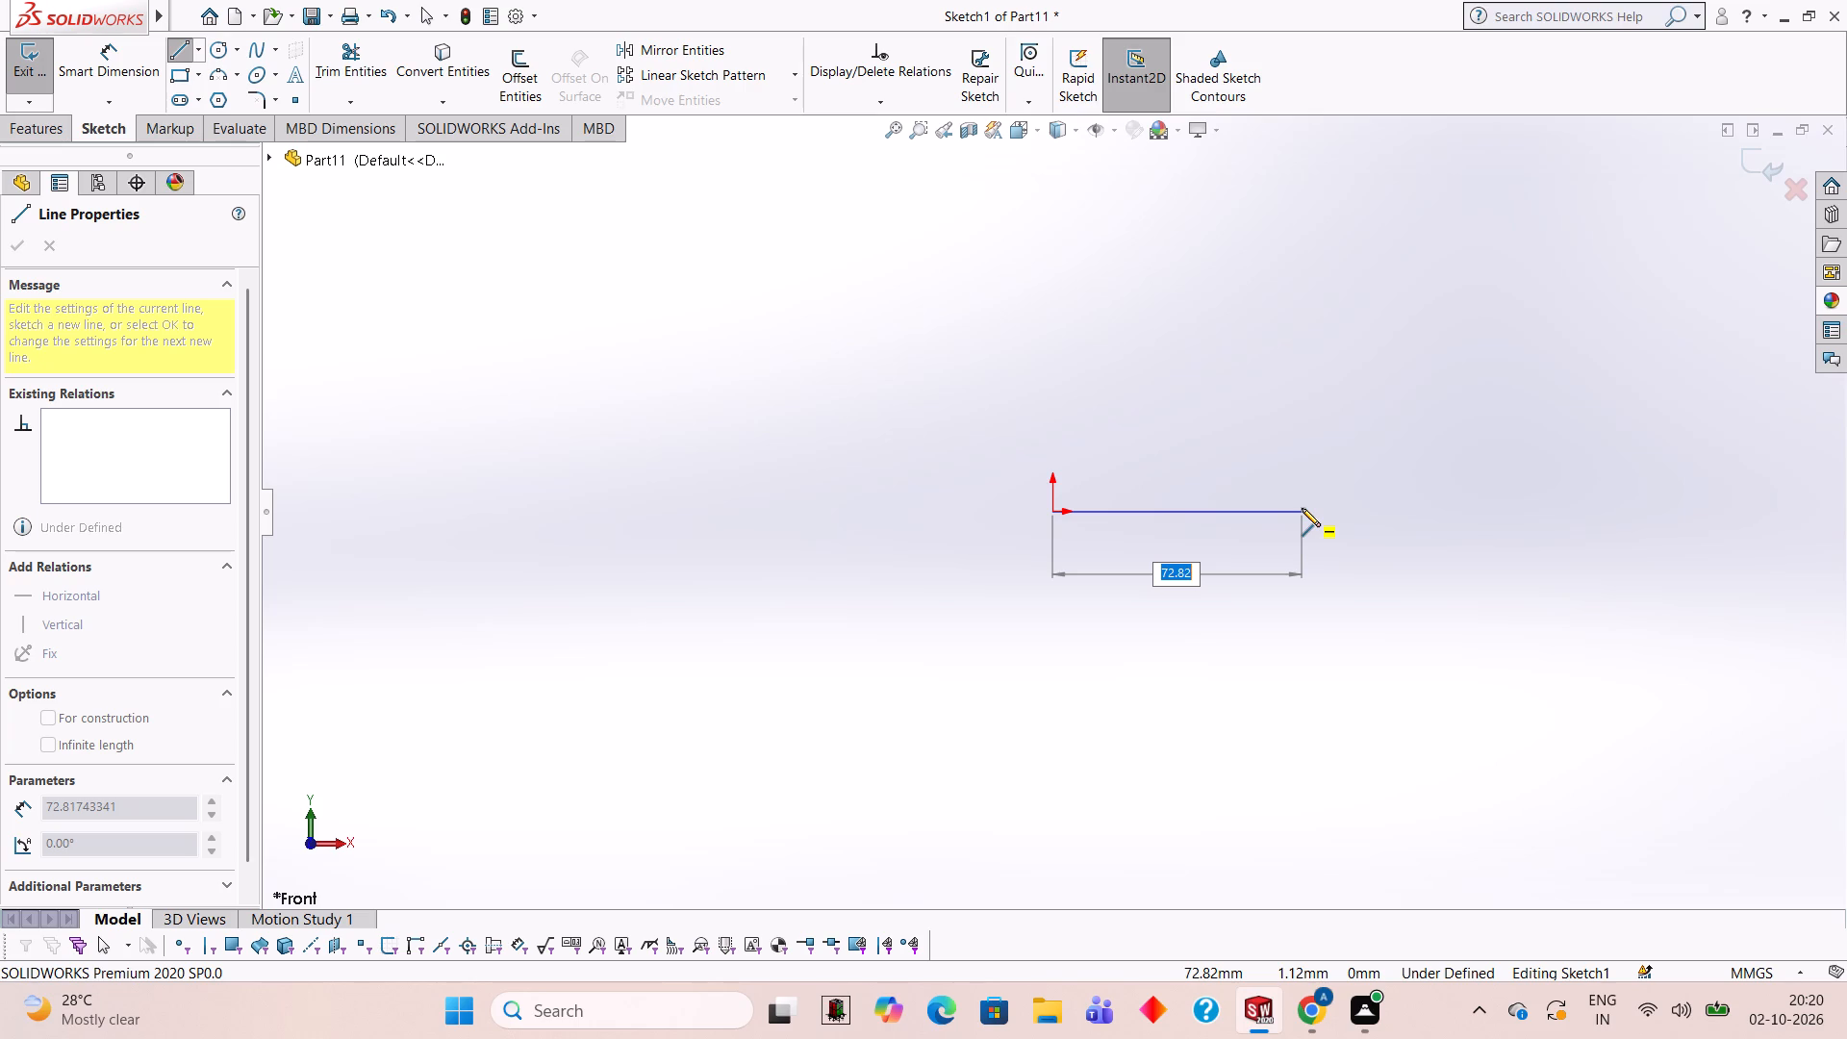
type("200")
key("Return")
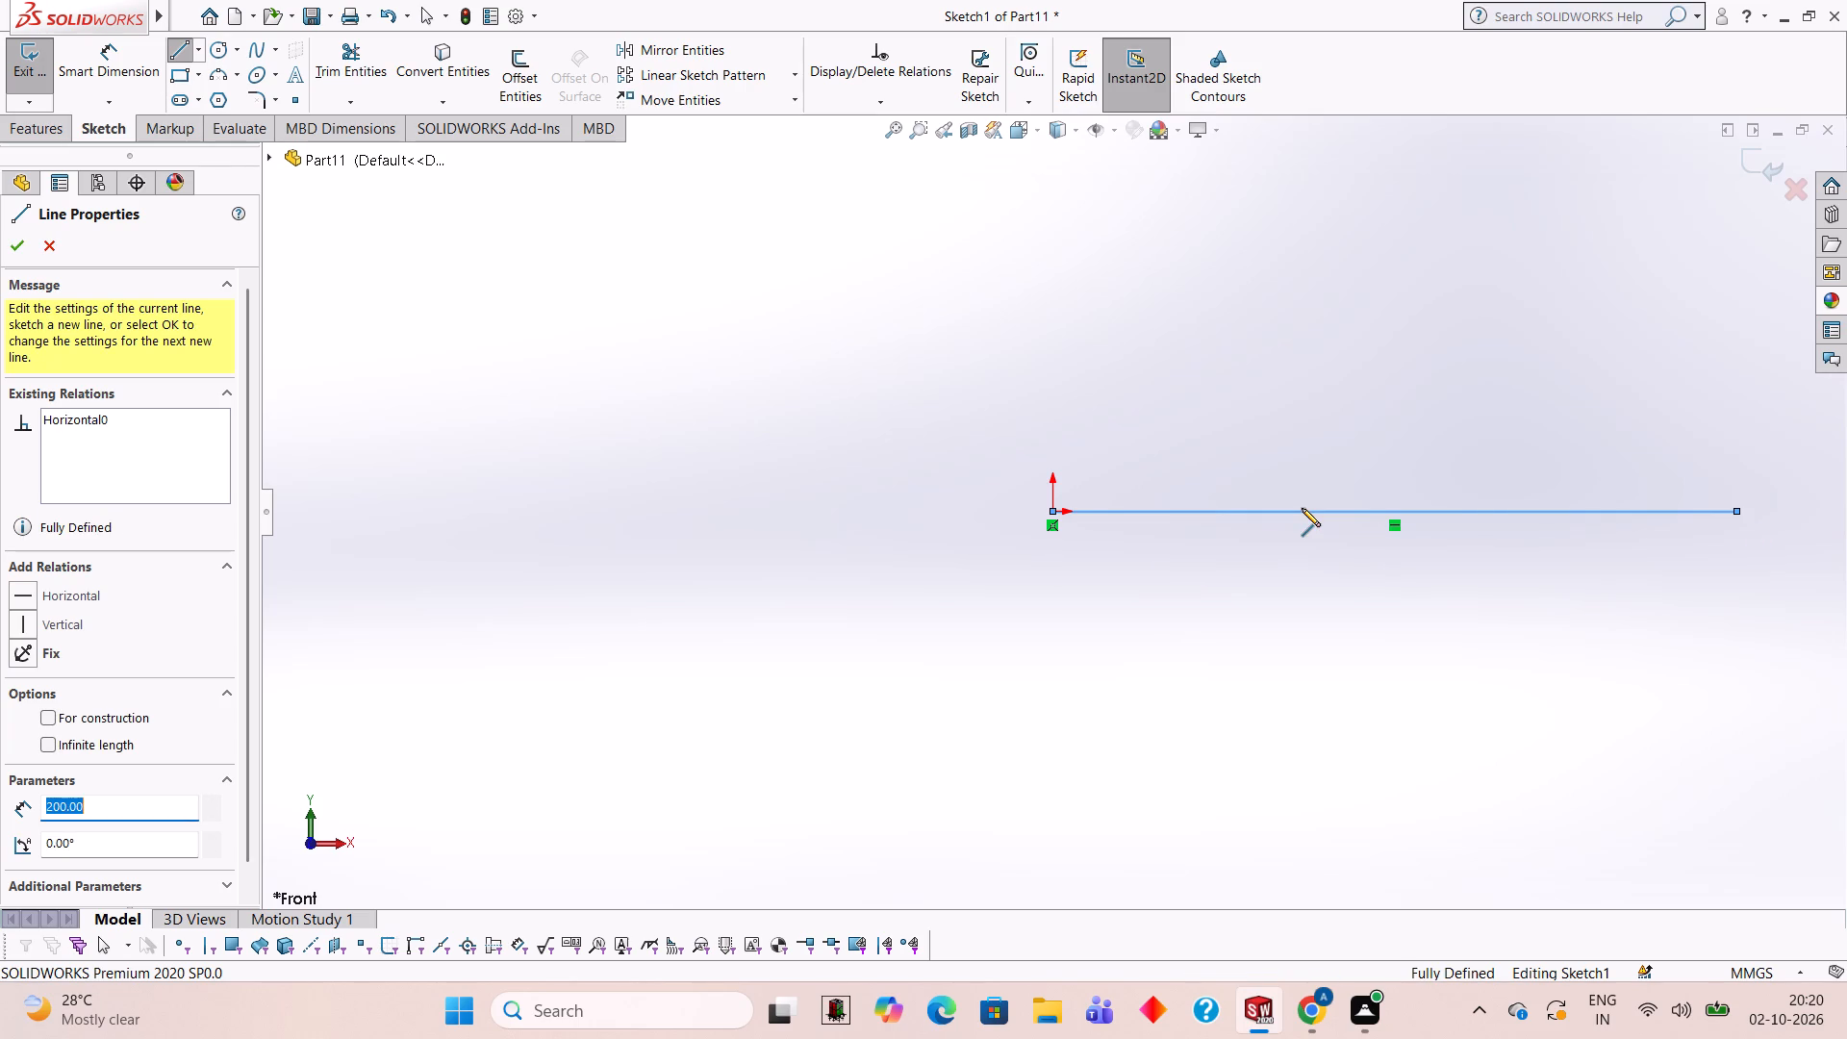
scroll(1807, 525, "up", 3)
scroll(1807, 525, "down", 2)
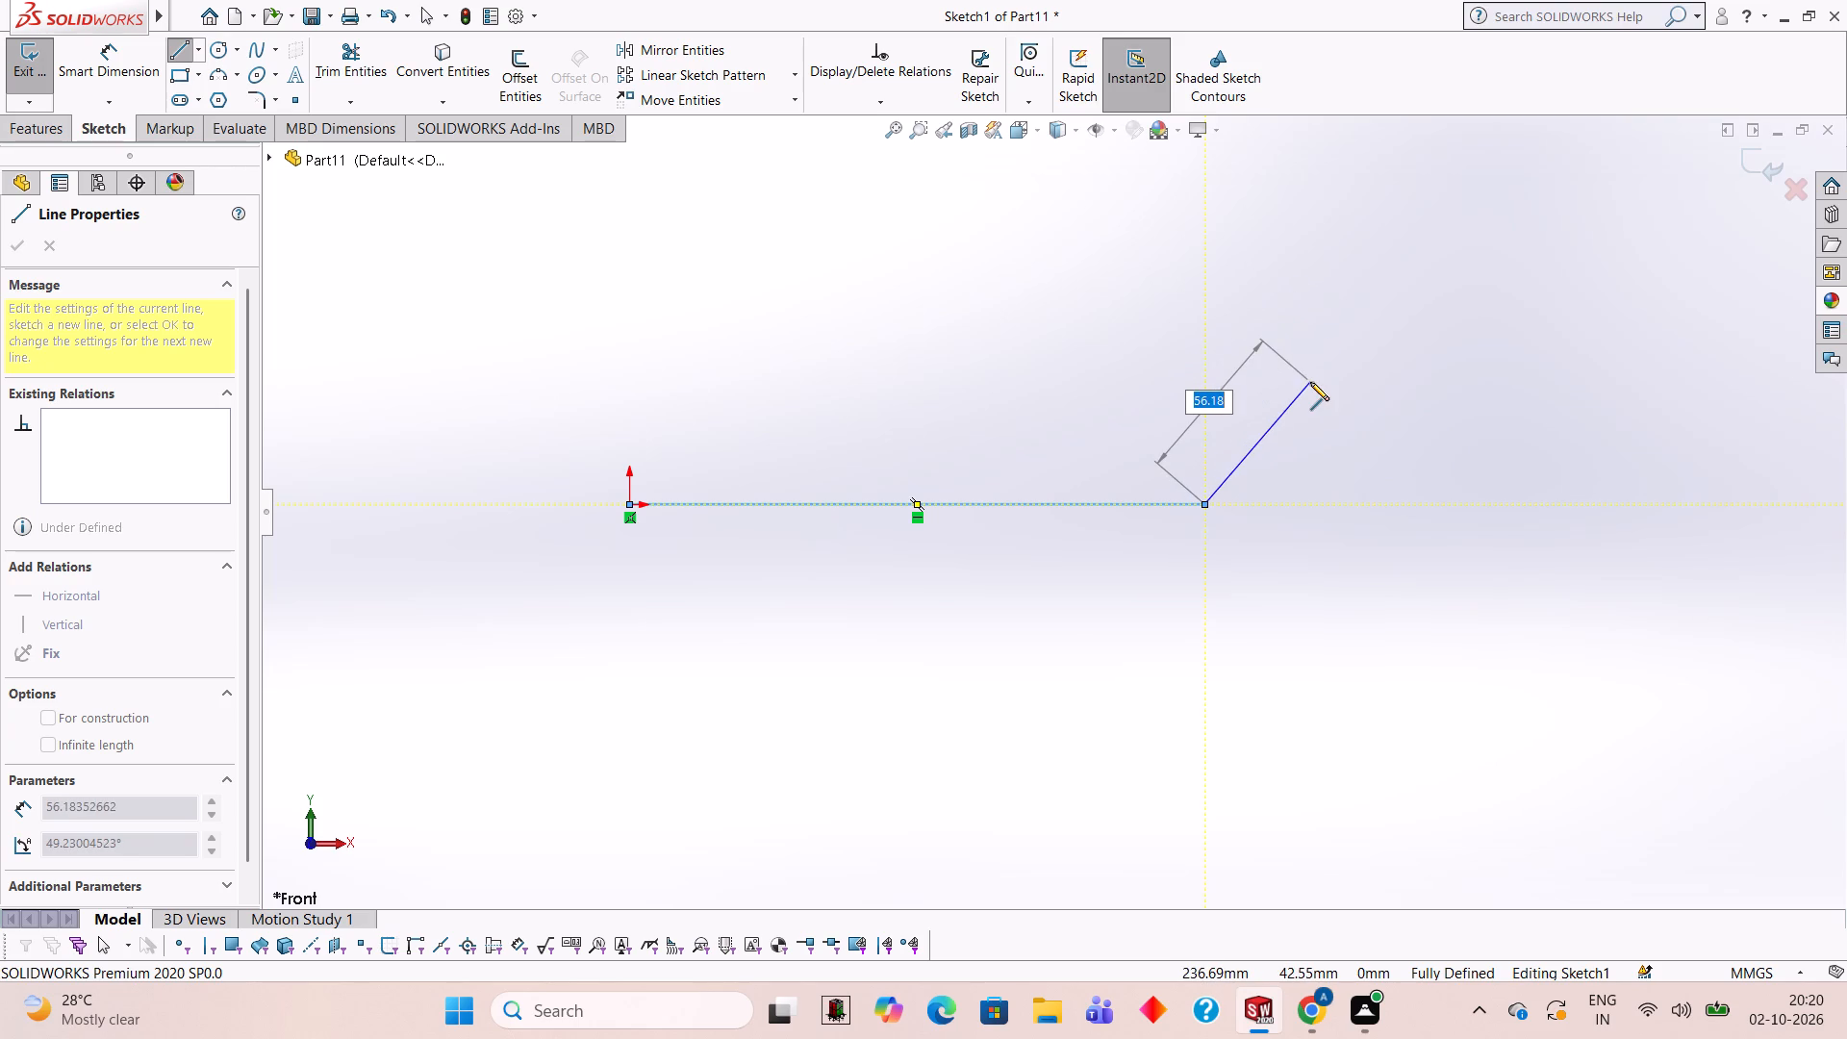
key("Escape")
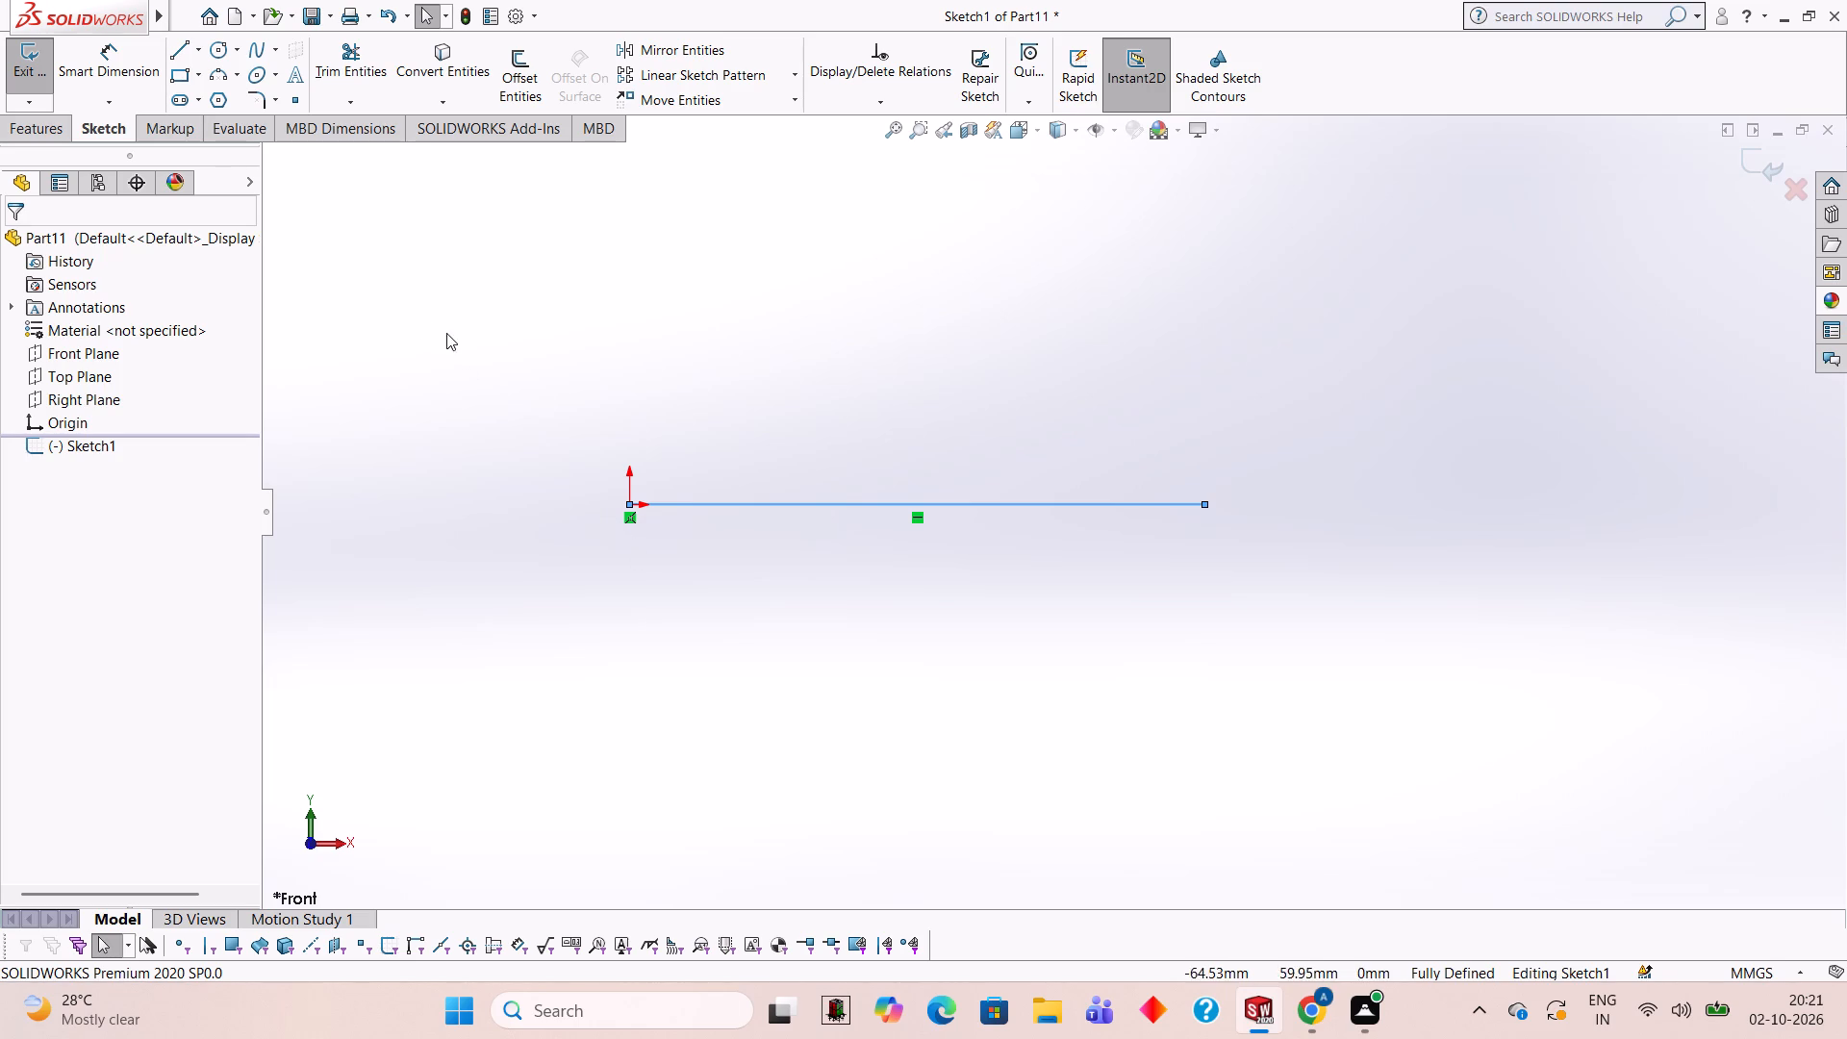
Draw a 200 mm vertical line upward from the origin.
left_click(184, 52)
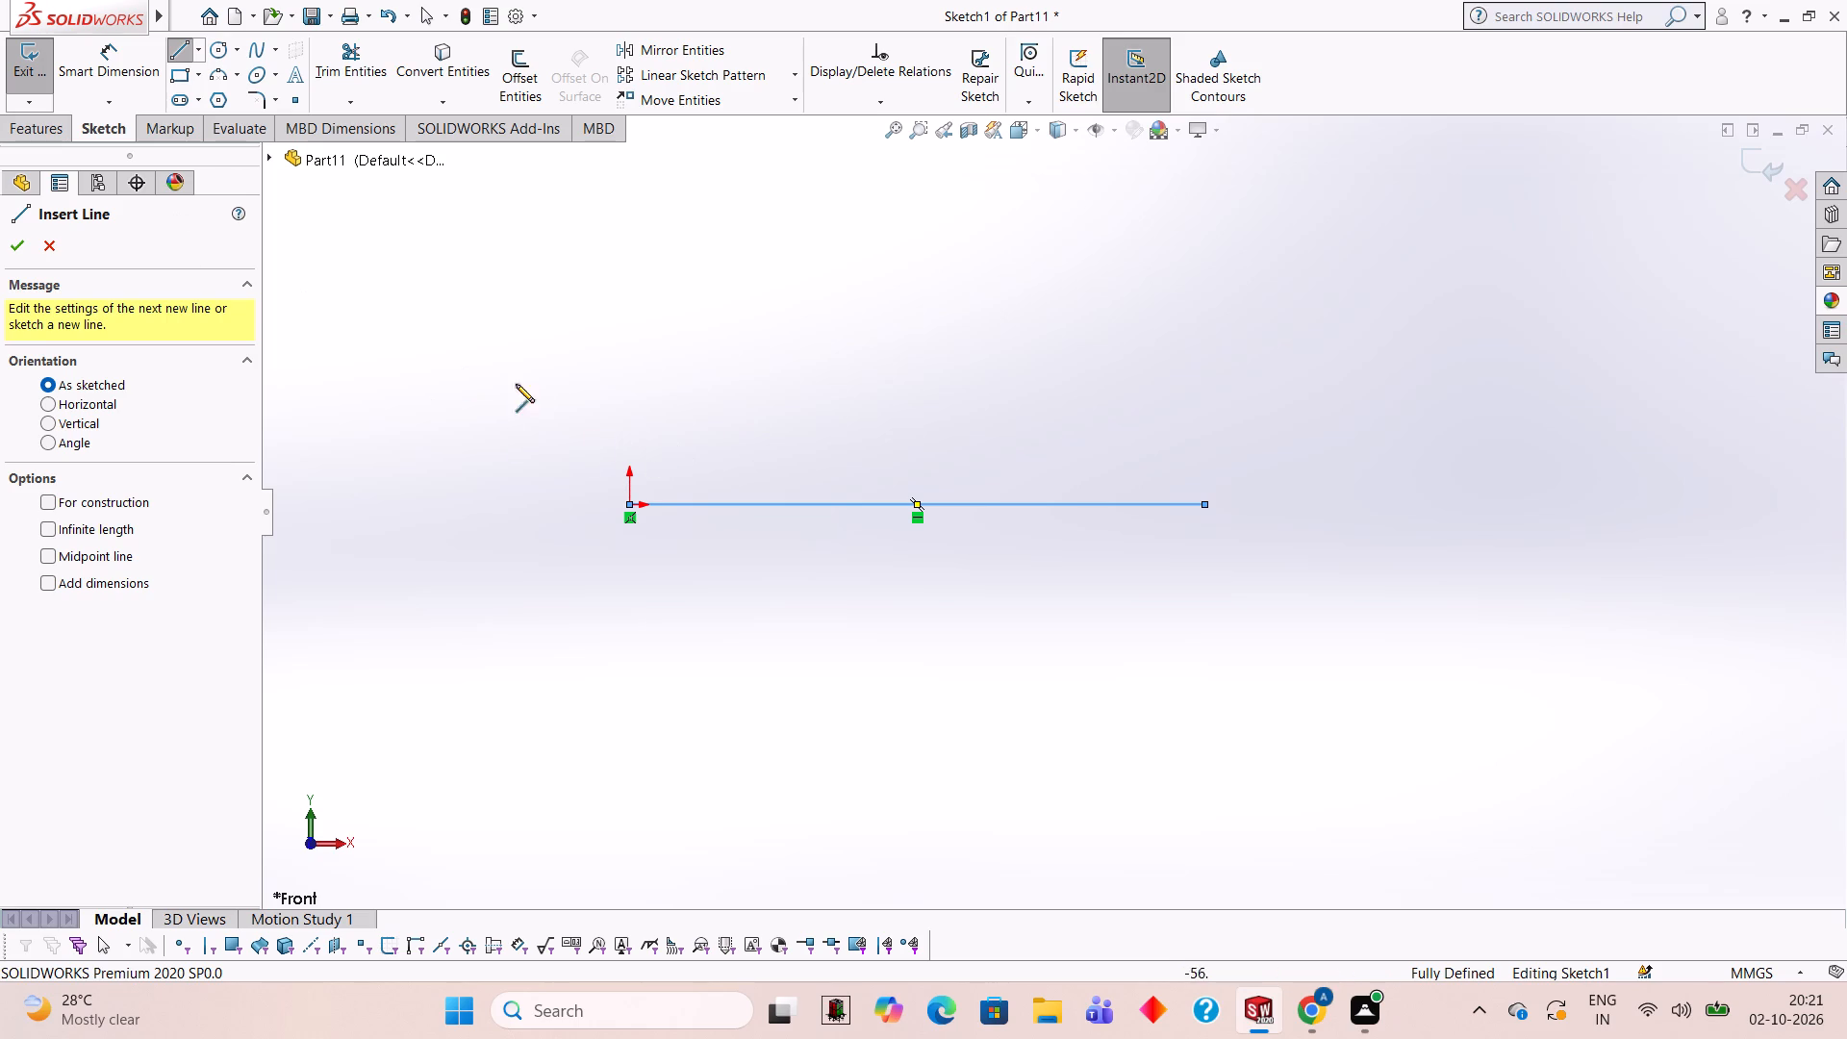
left_click(630, 503)
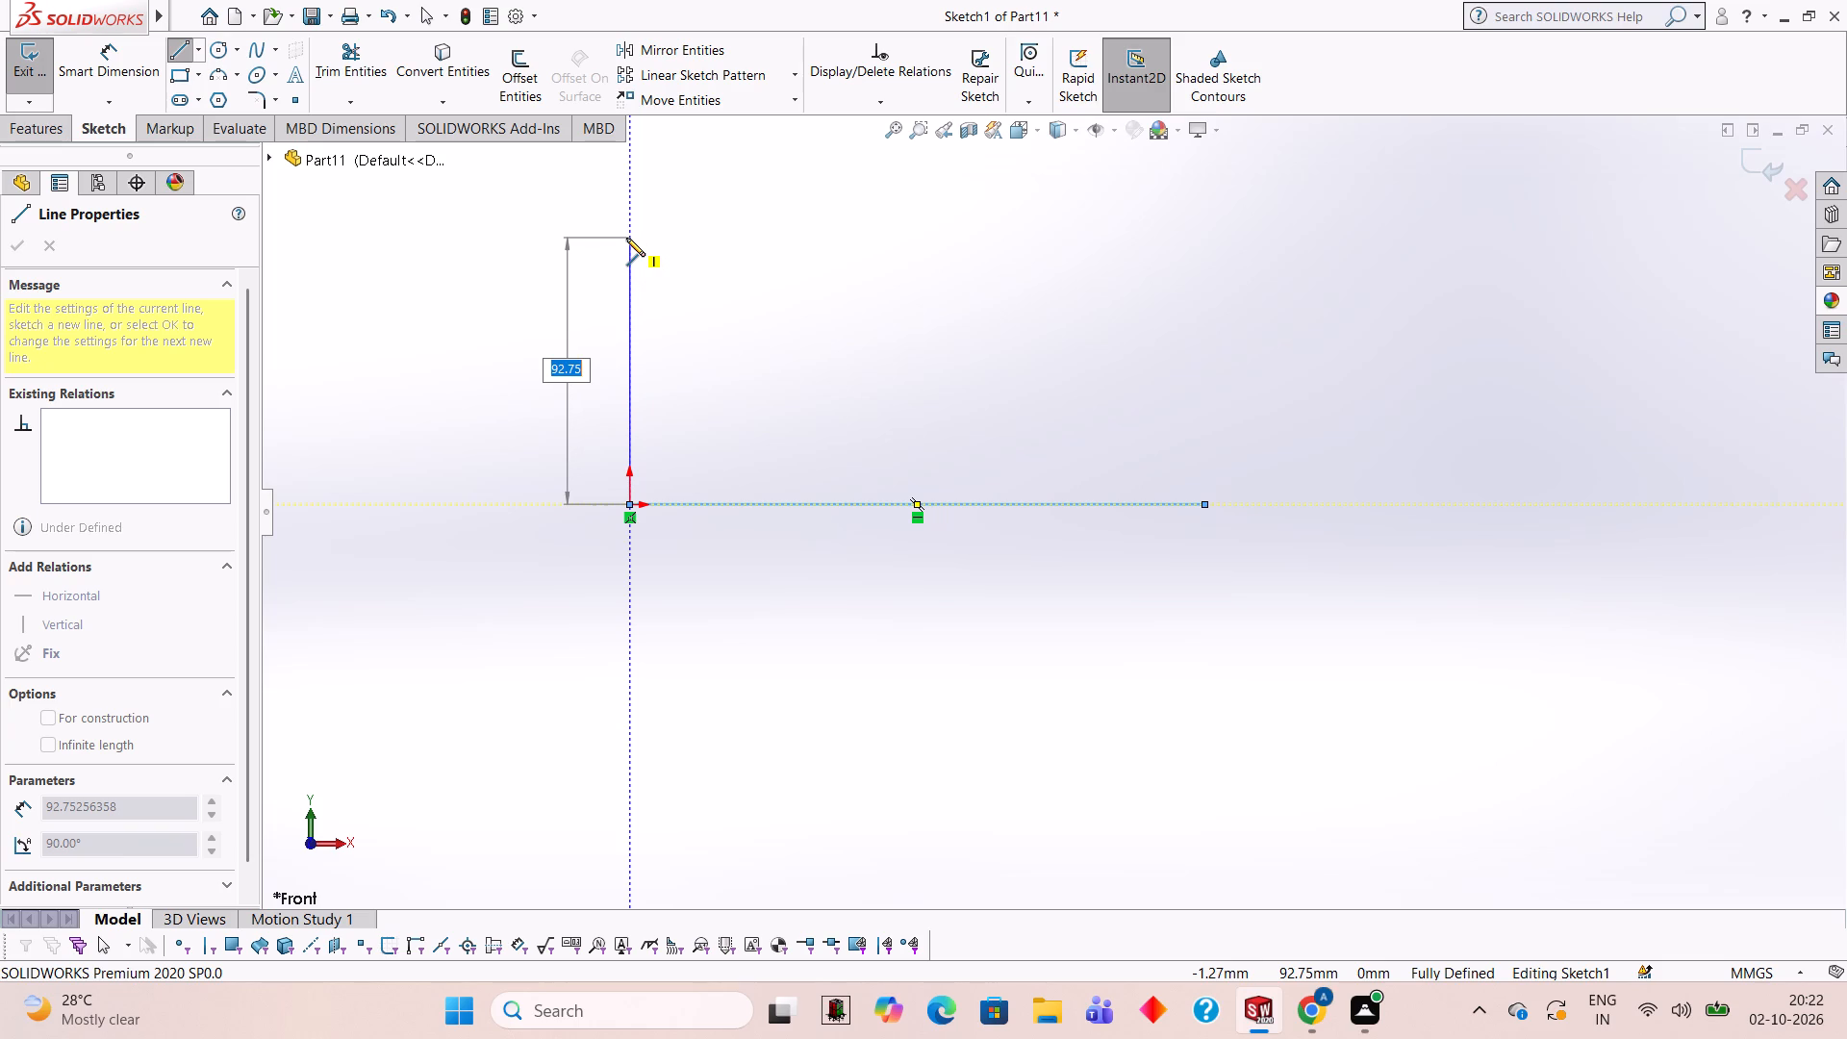
scroll(626, 216, "up", 1)
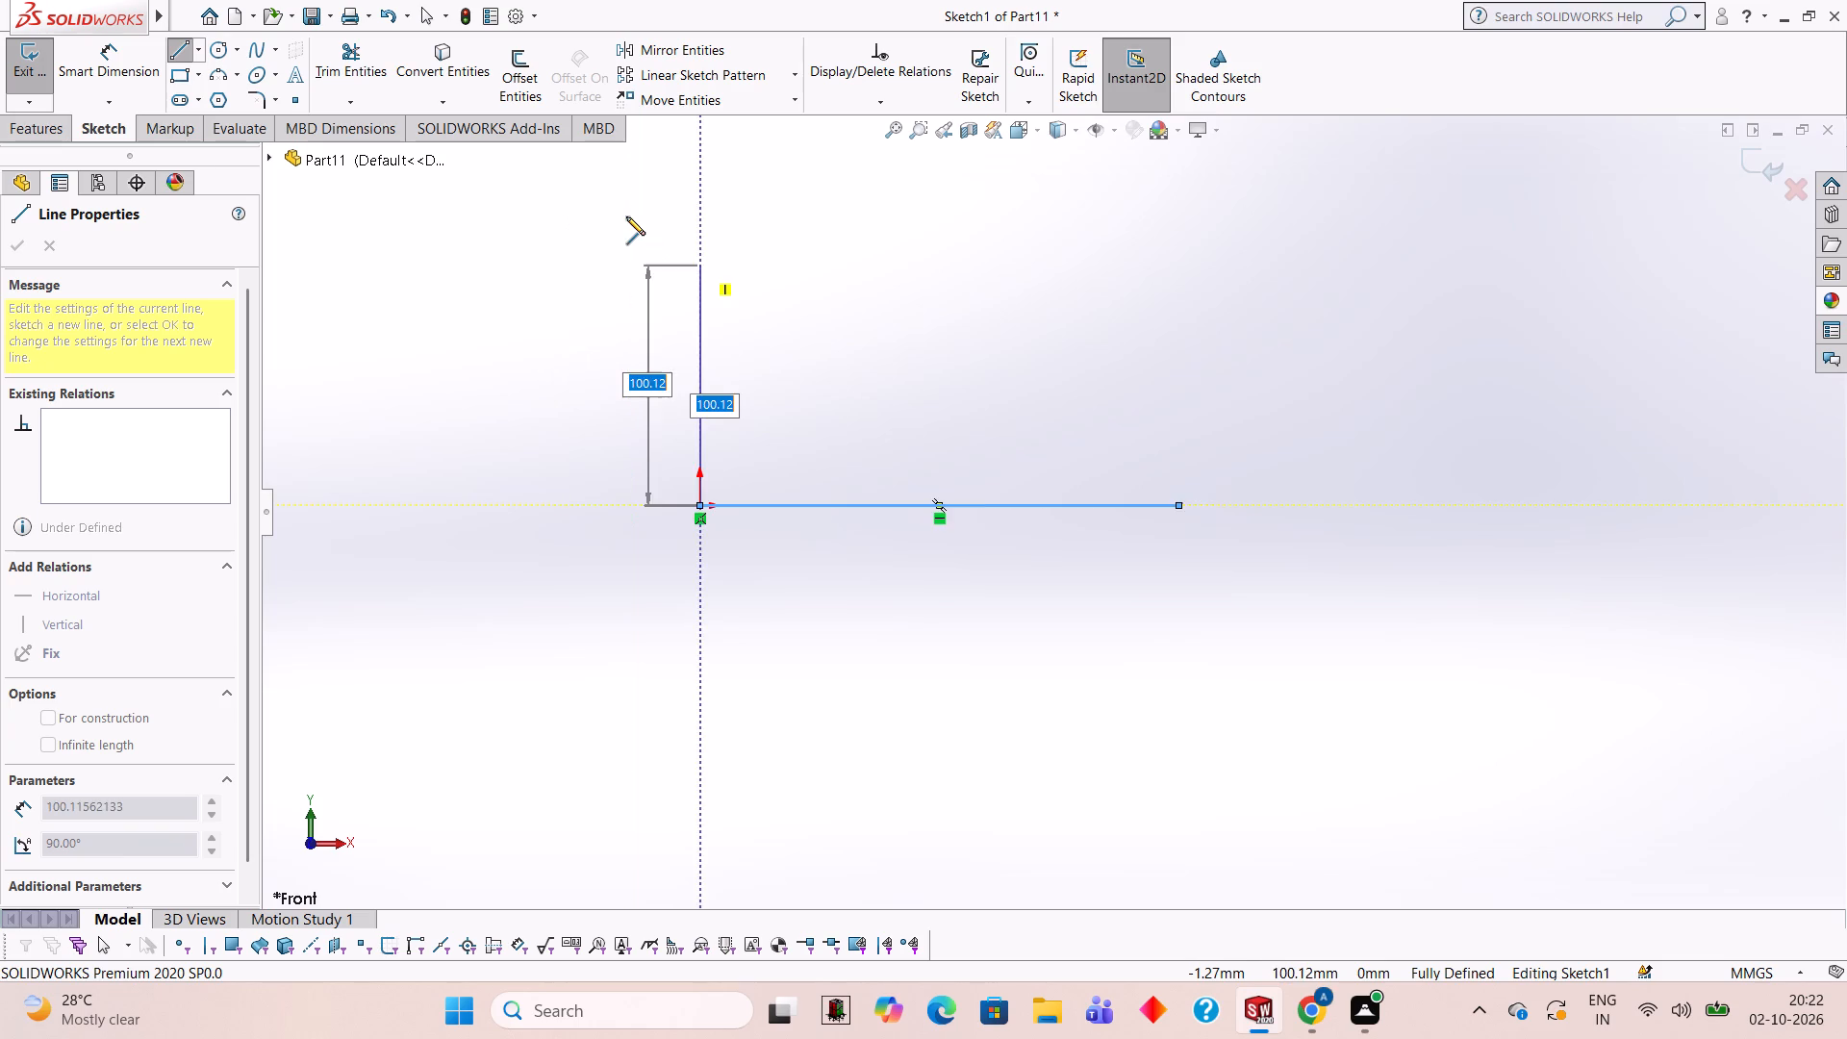
scroll(626, 216, "up", 2)
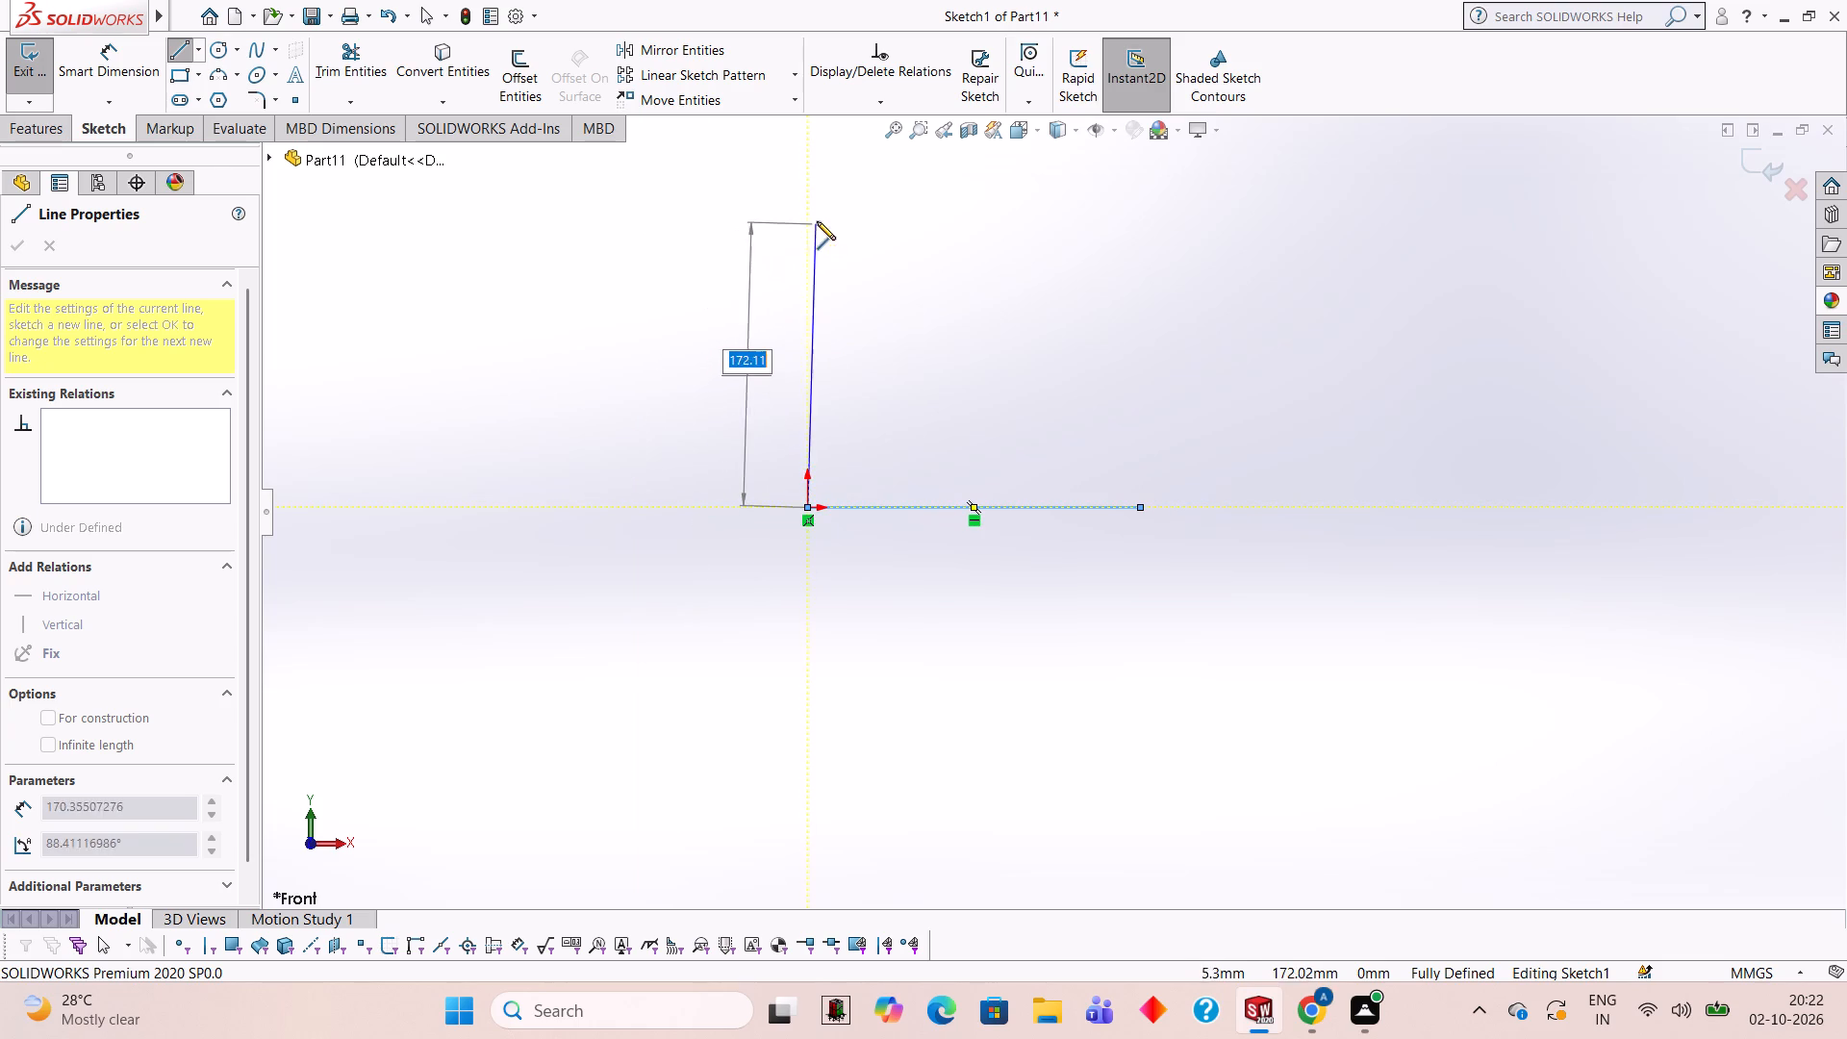
type("200")
key("Return")
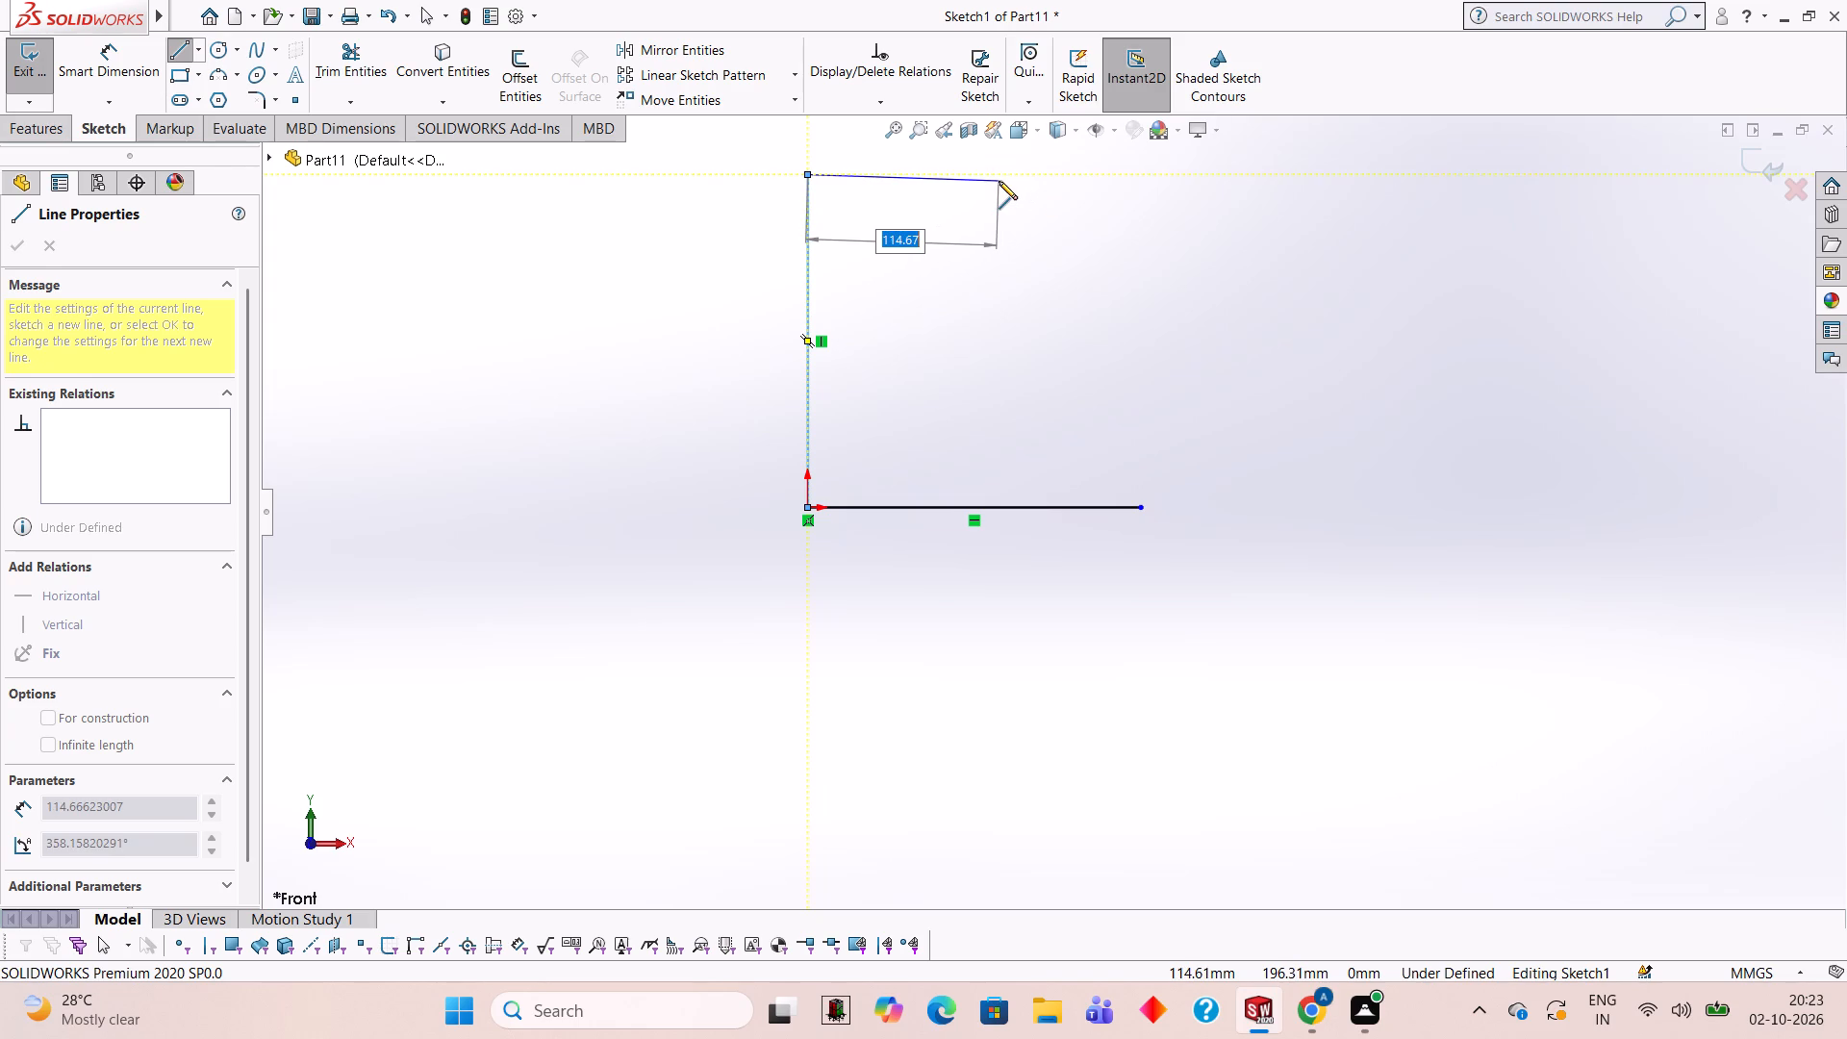
key("Escape")
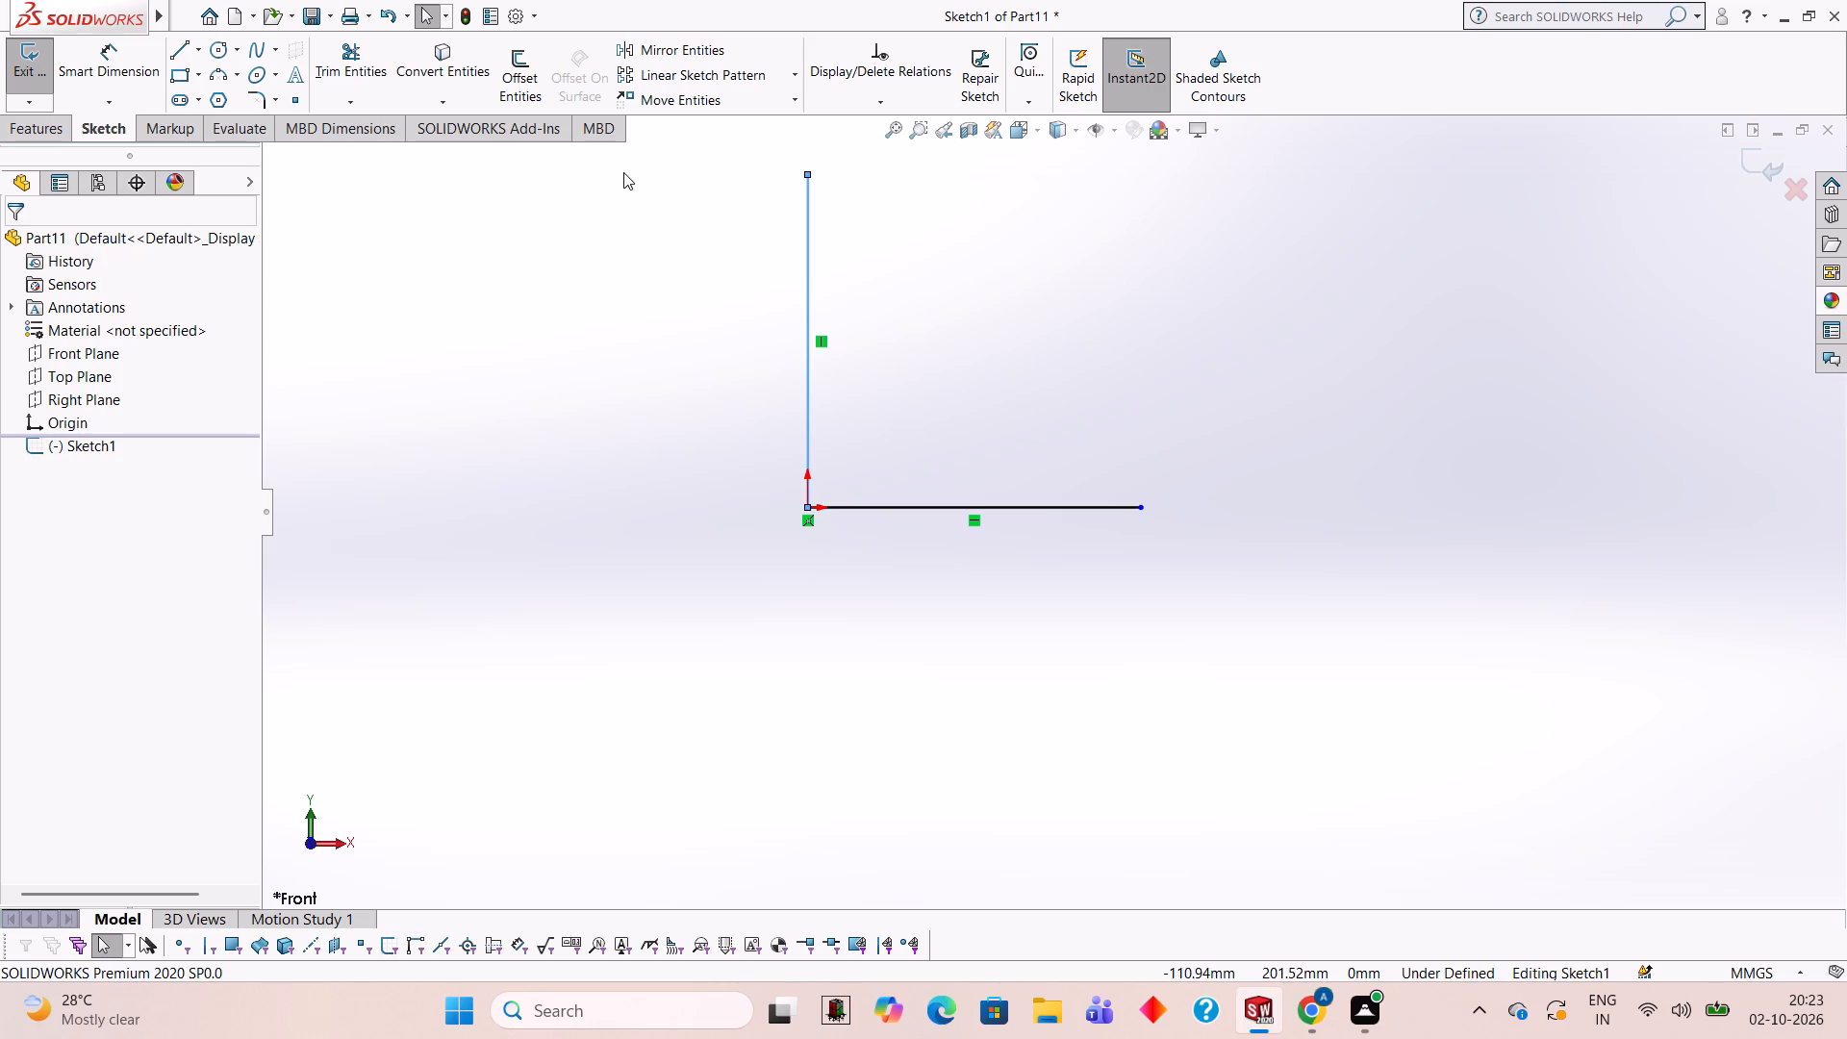
Draw a 20 mm vertical line upward from the free end of the 200 mm base line.
left_click(174, 47)
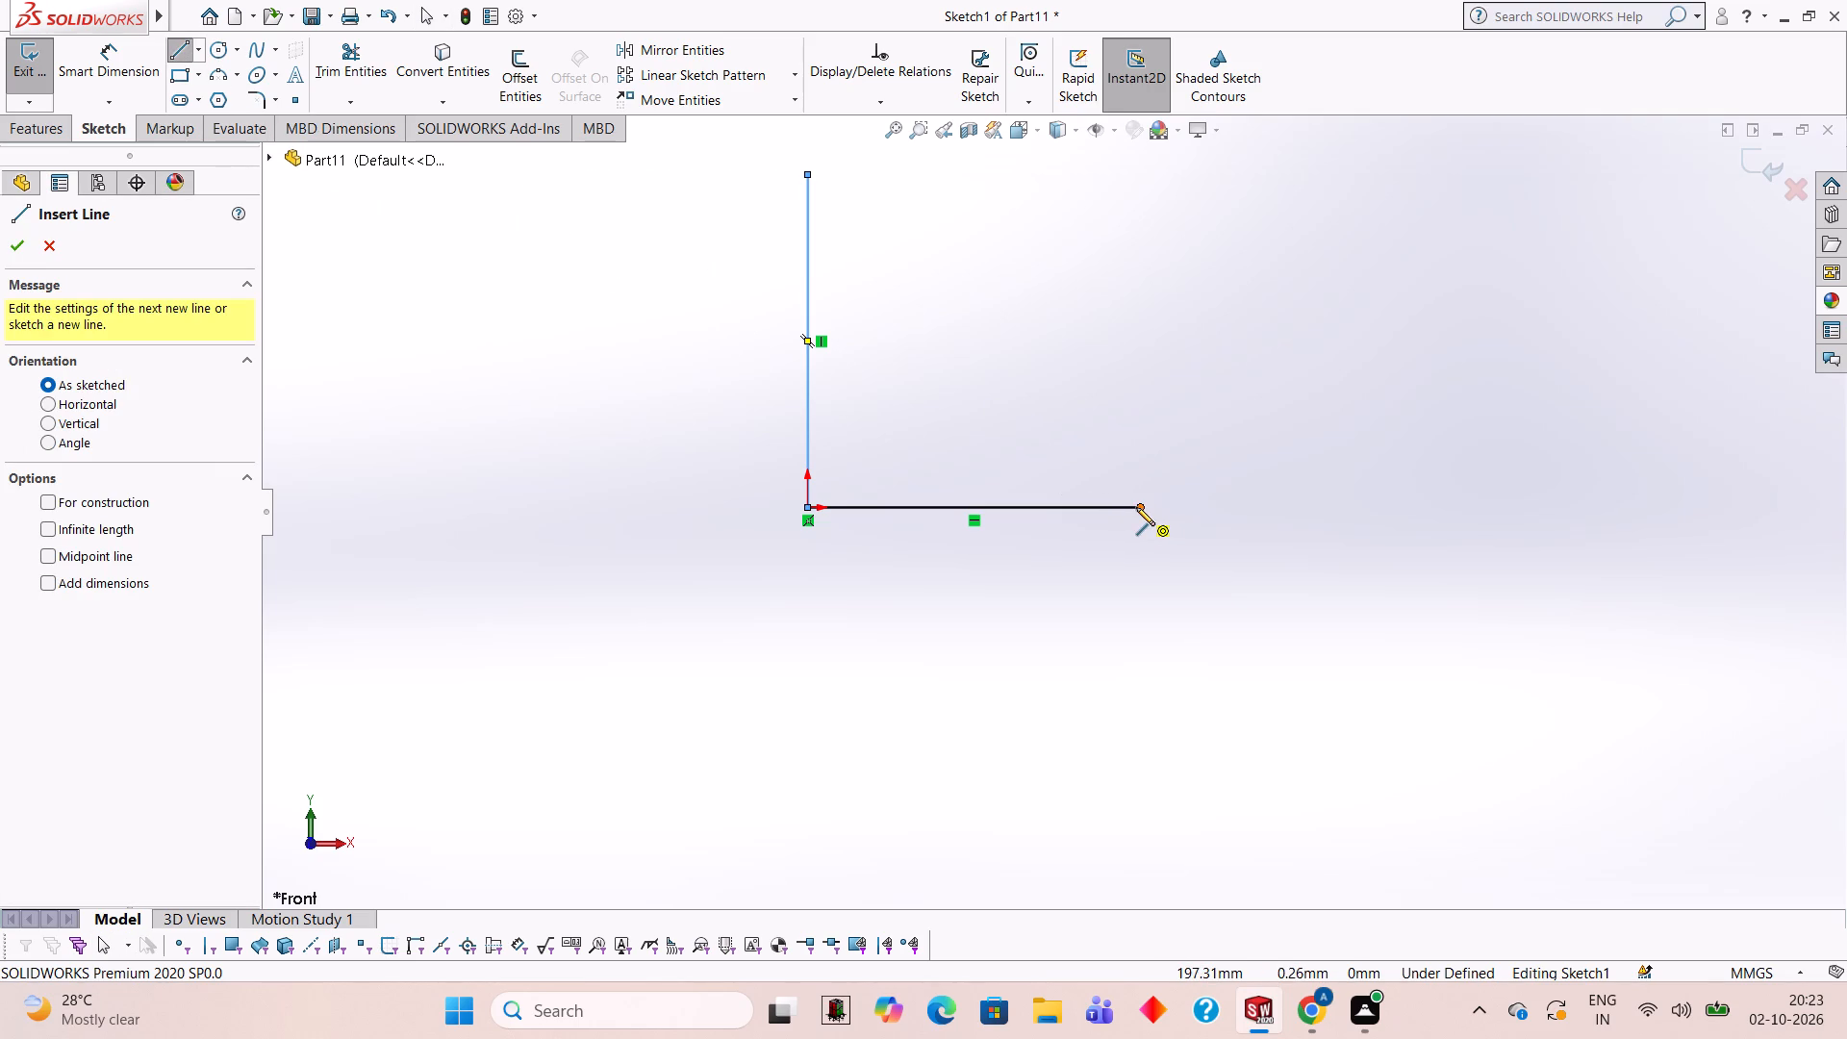
left_click(1136, 507)
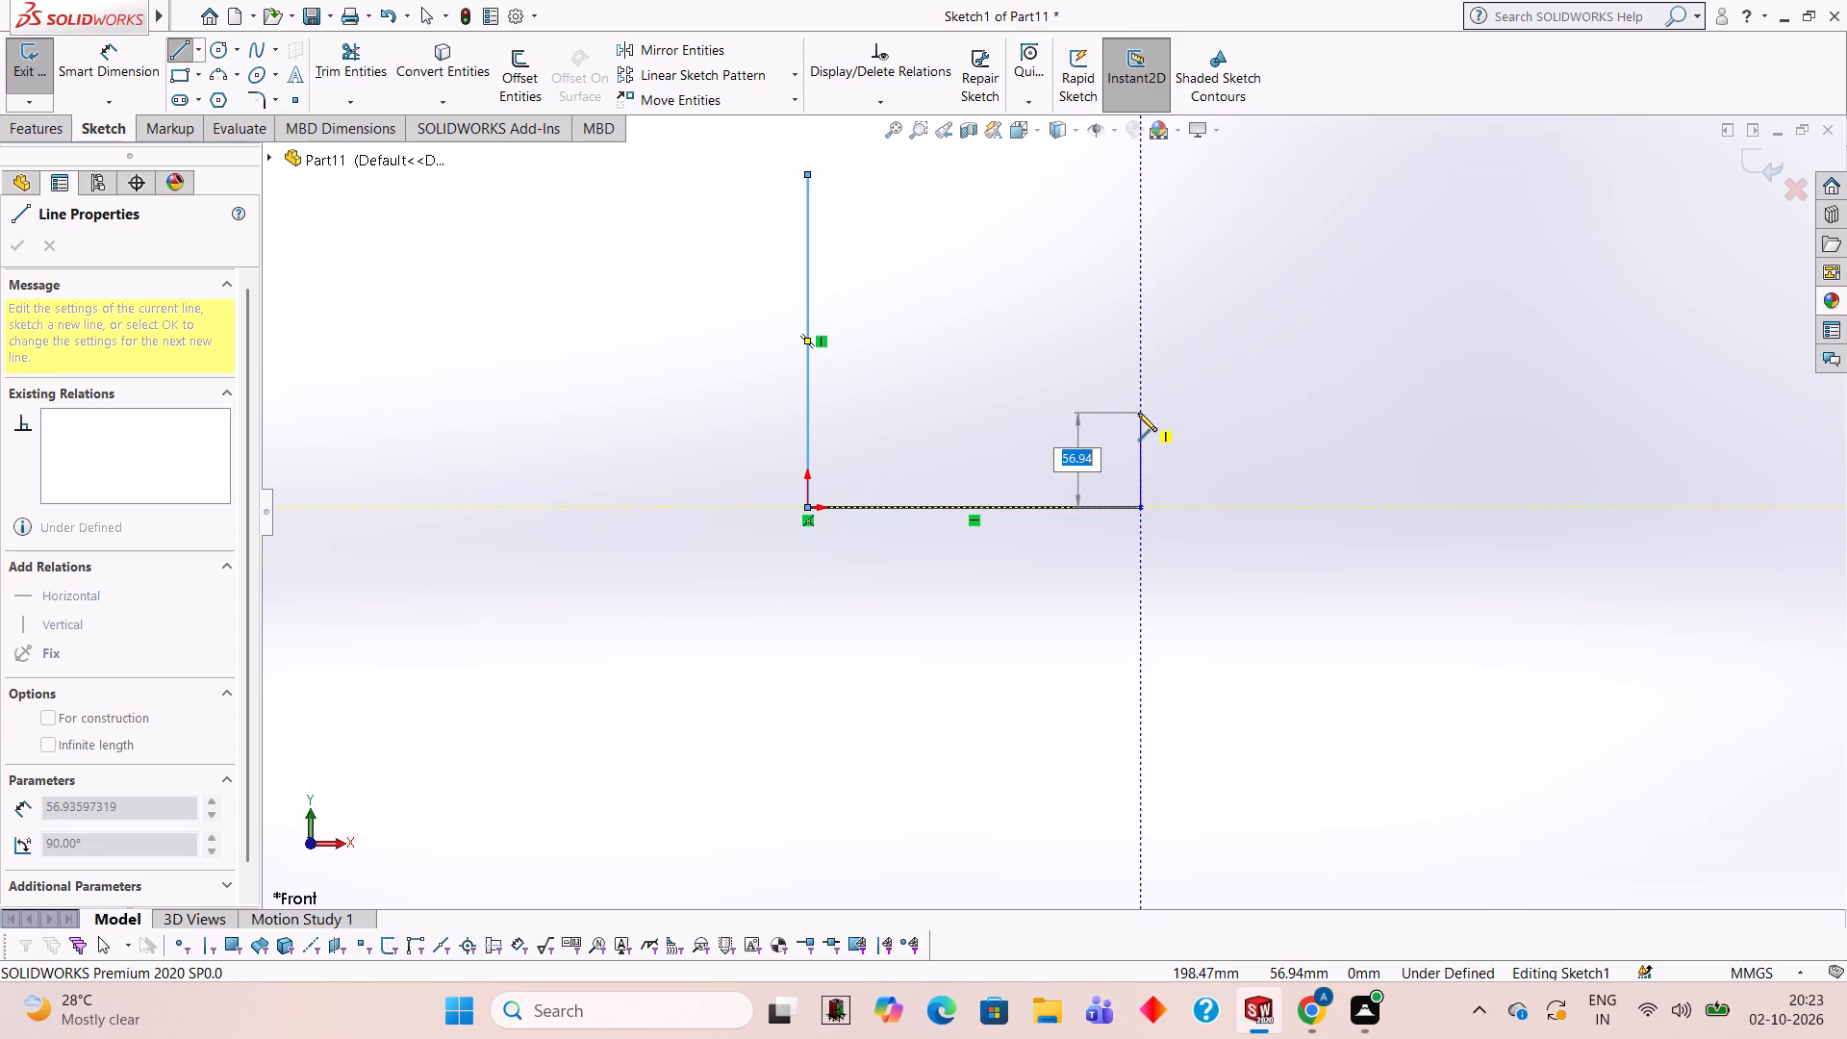
type("20")
key("Return")
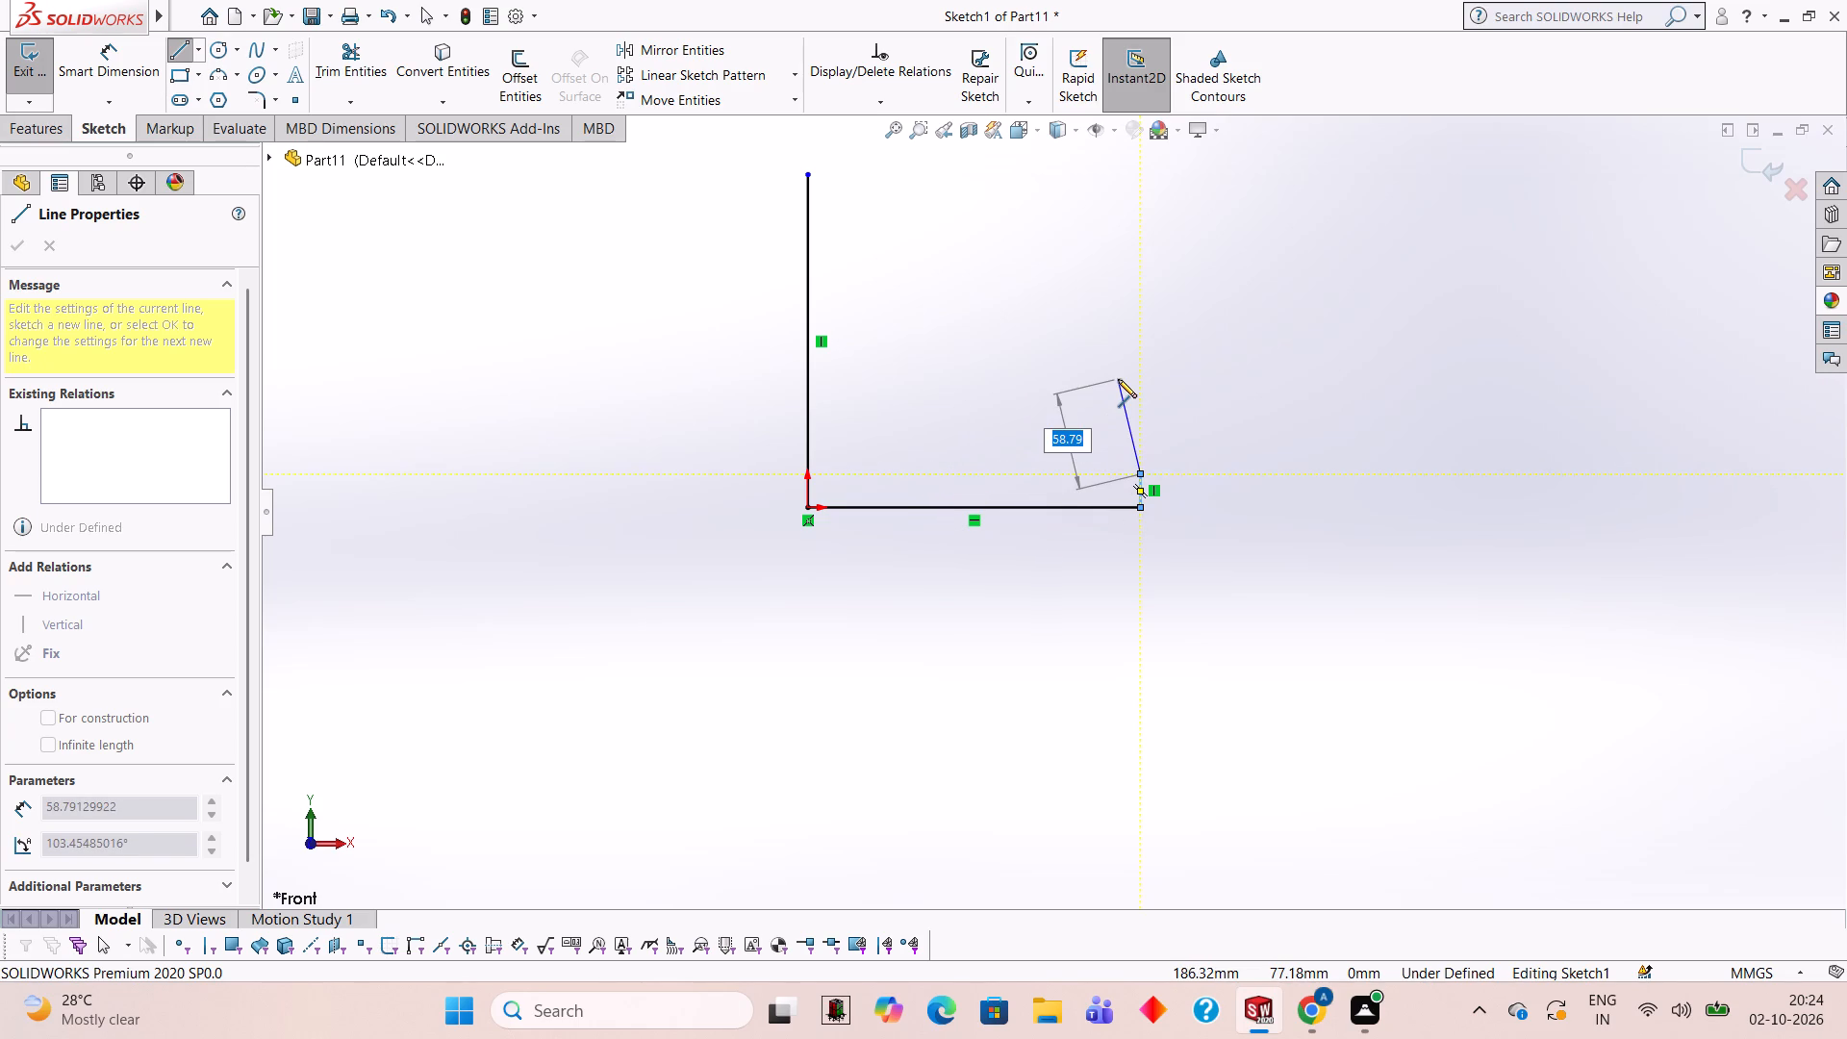
key("Escape")
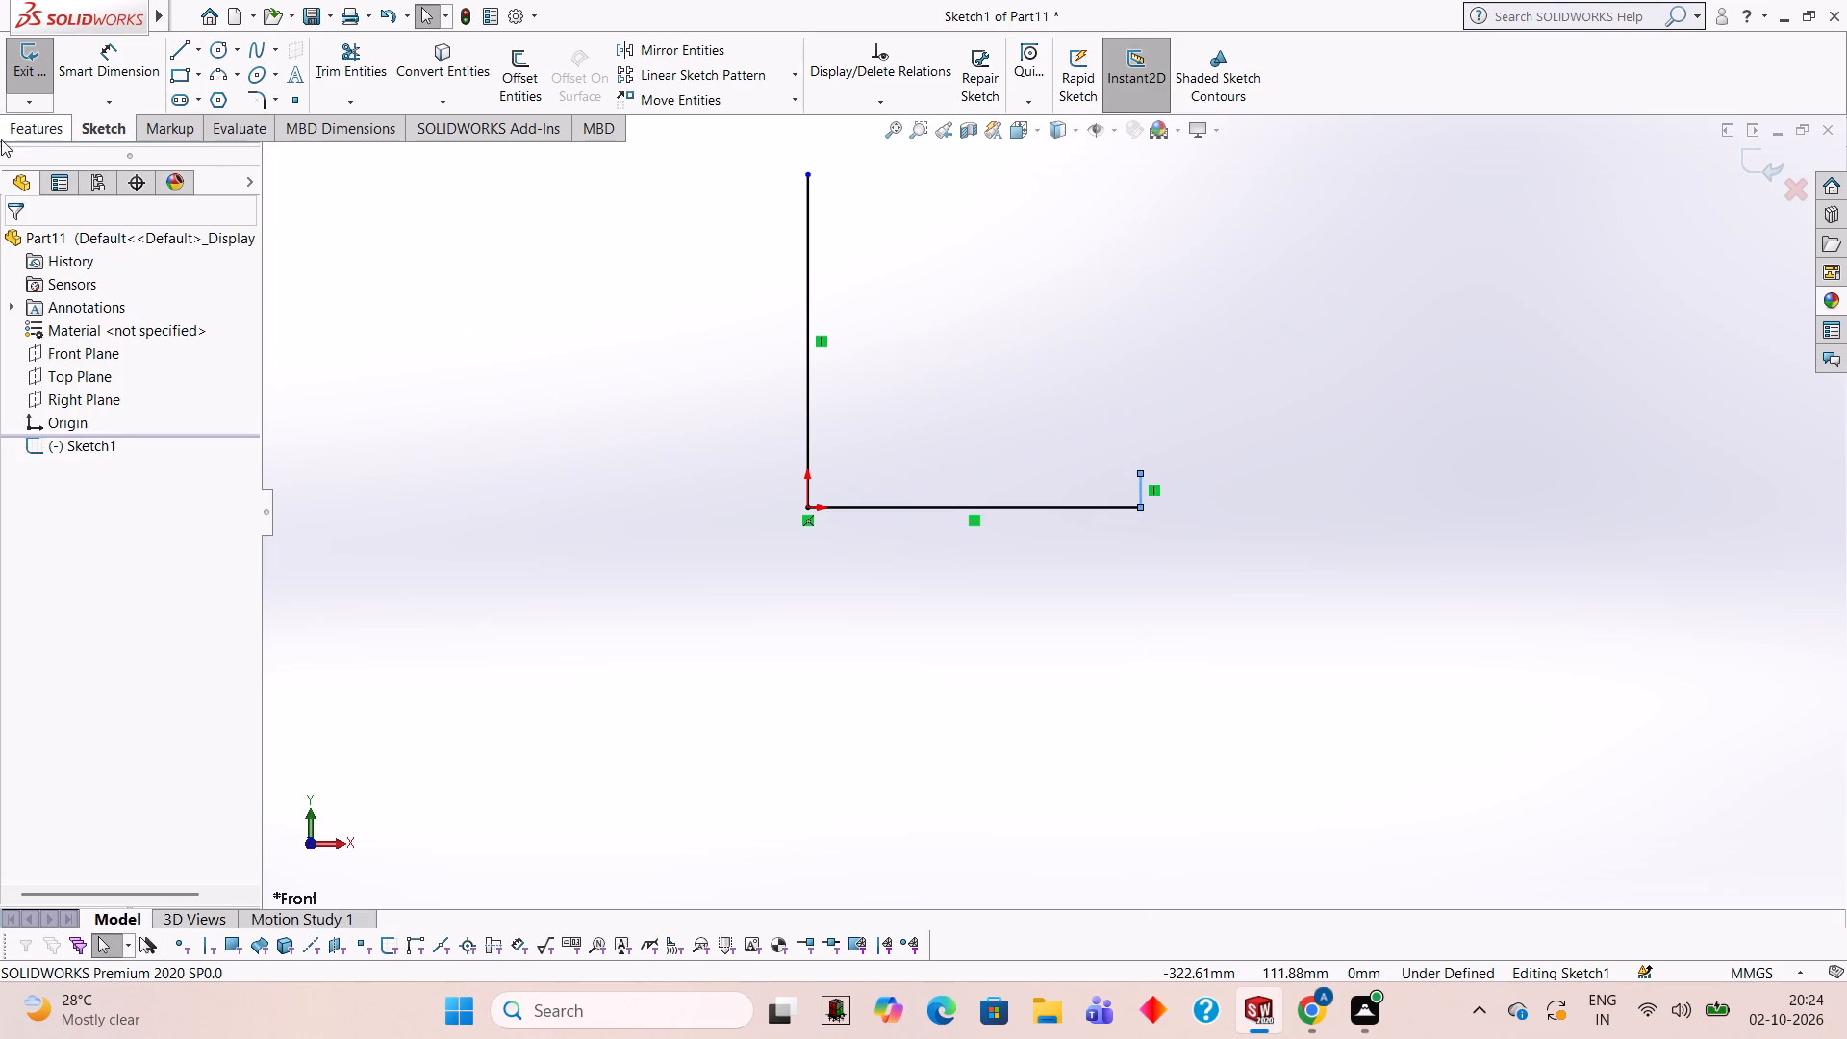
Draw an 80 mm horizontal line inward from the tall vertical line, level with the top of the 20 mm line.
left_click(185, 44)
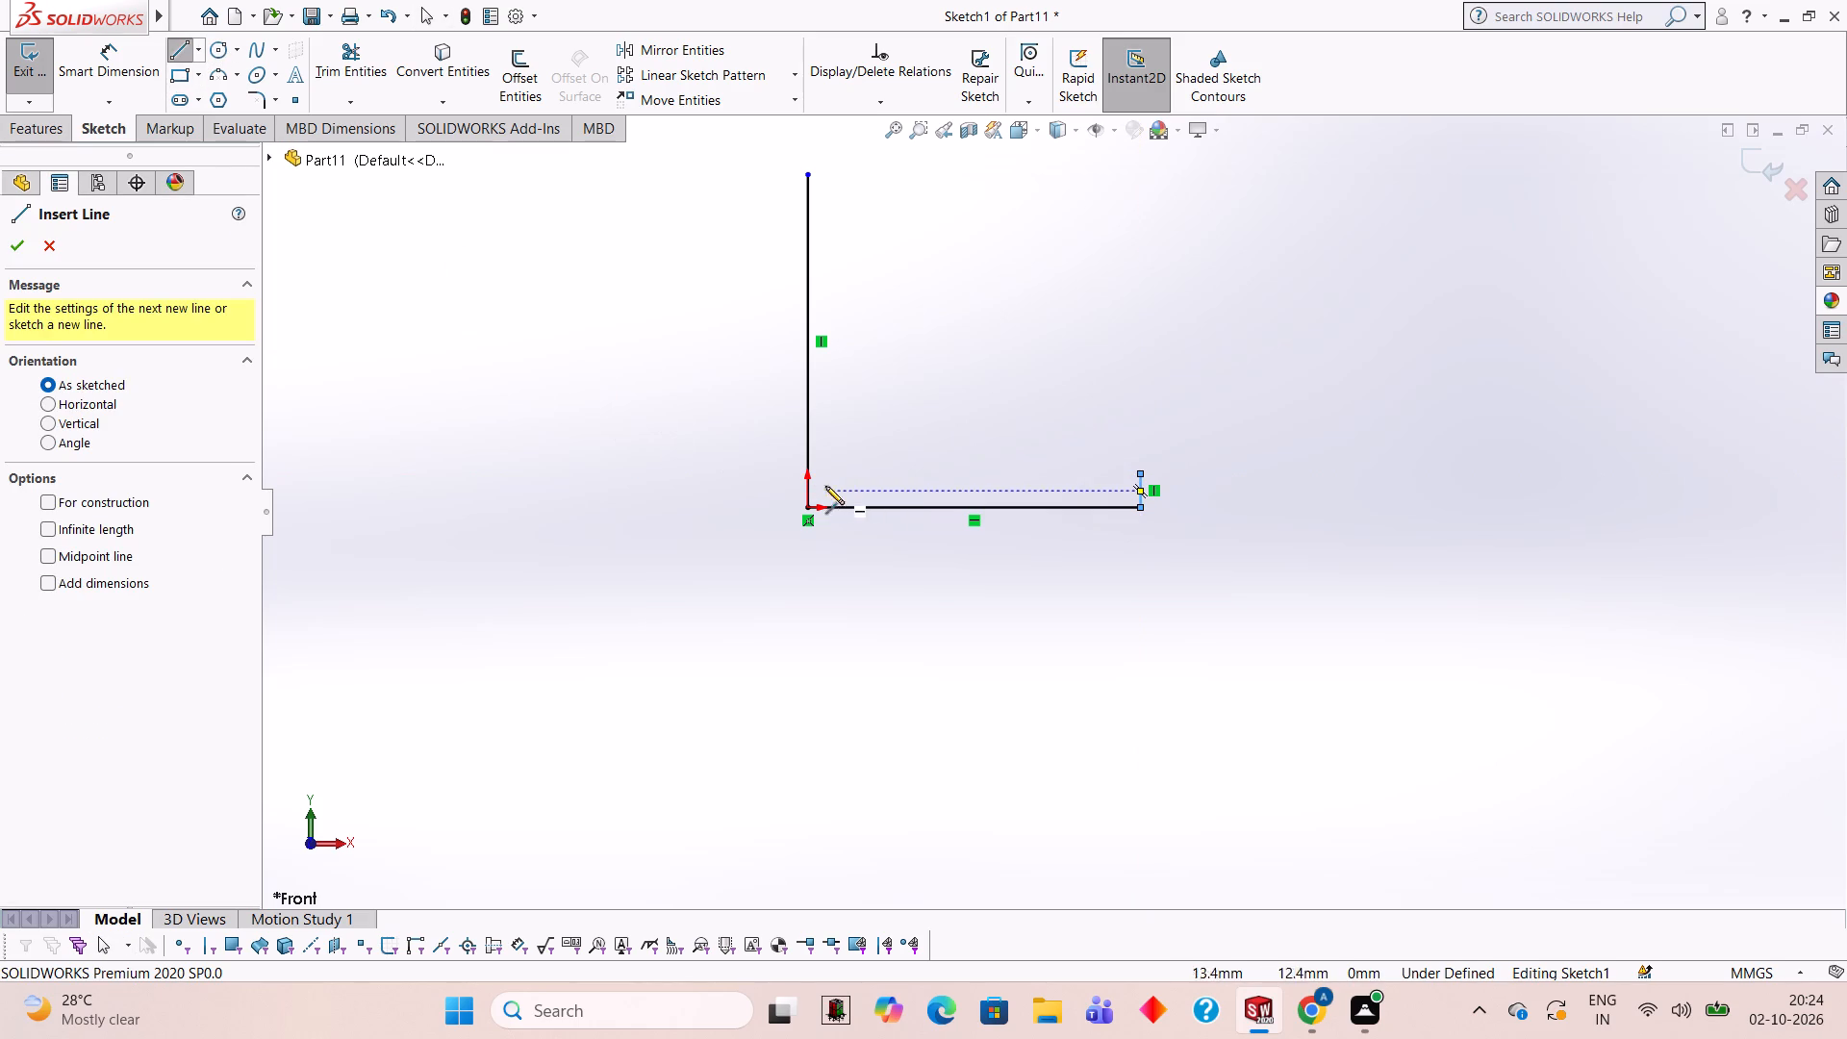
left_click(803, 469)
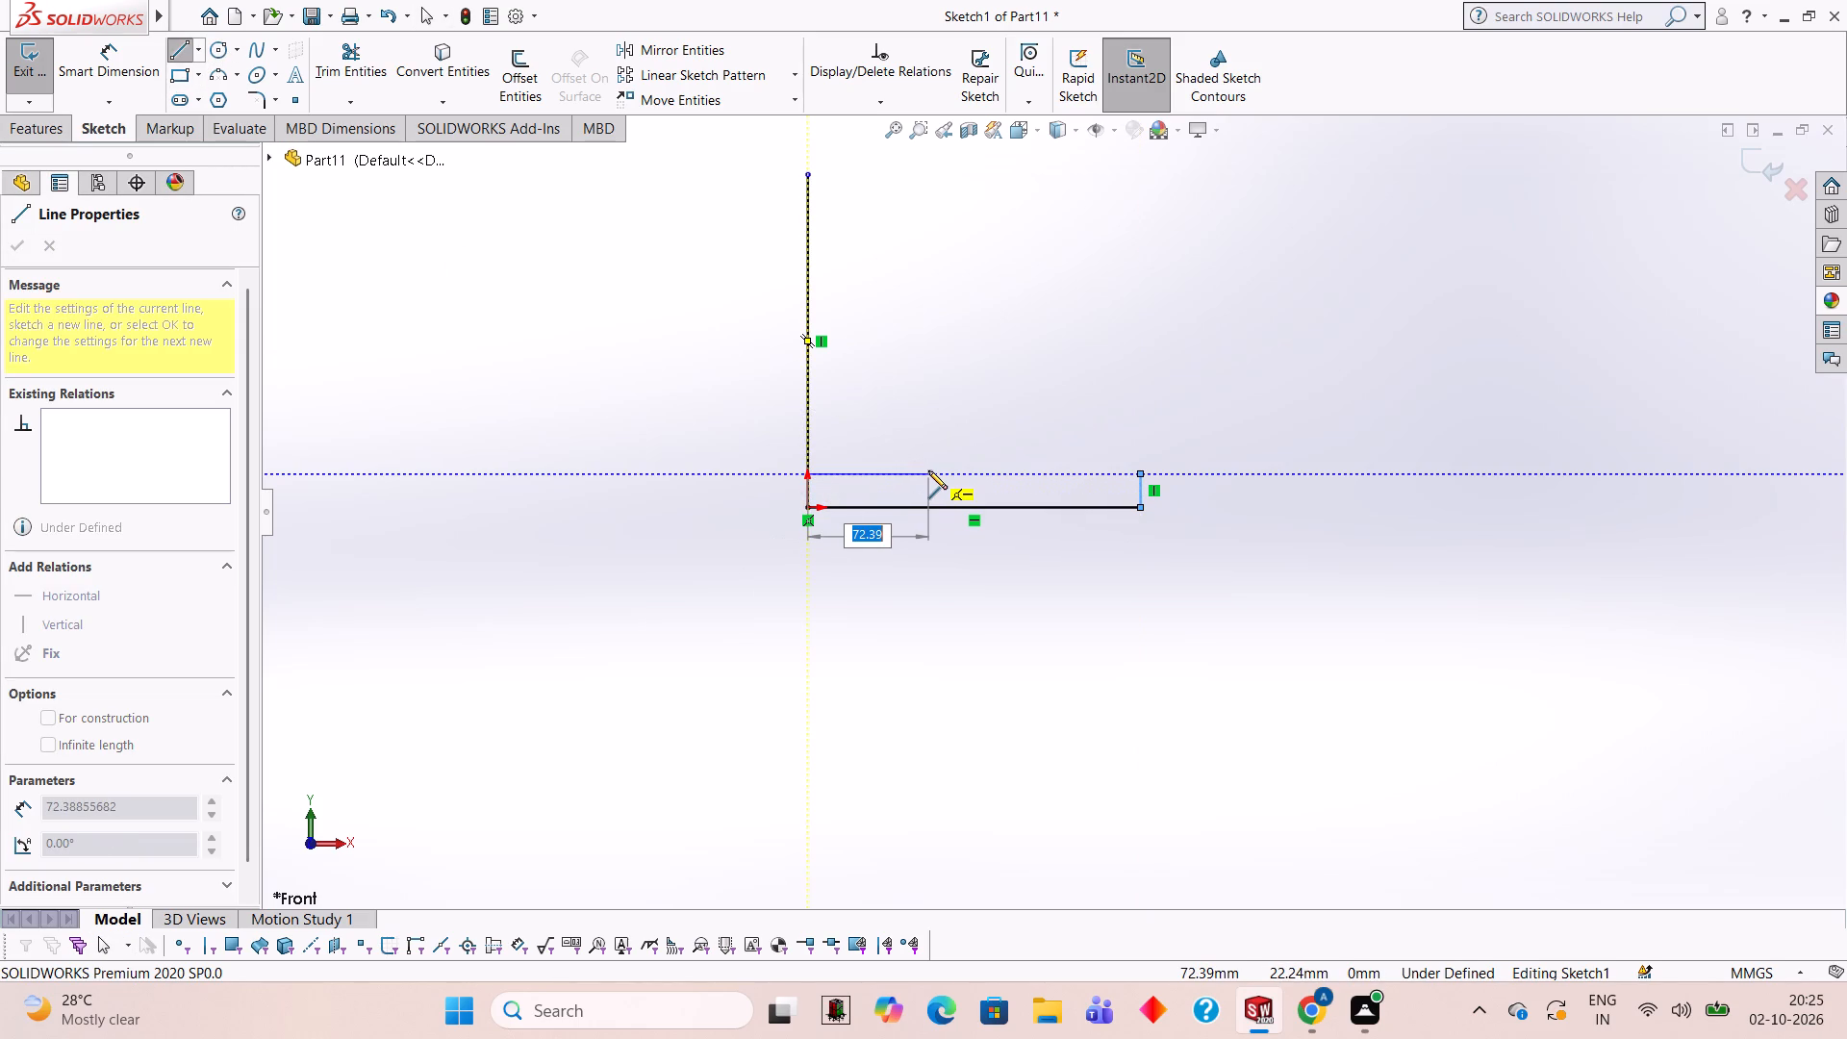
type("80")
key("Return")
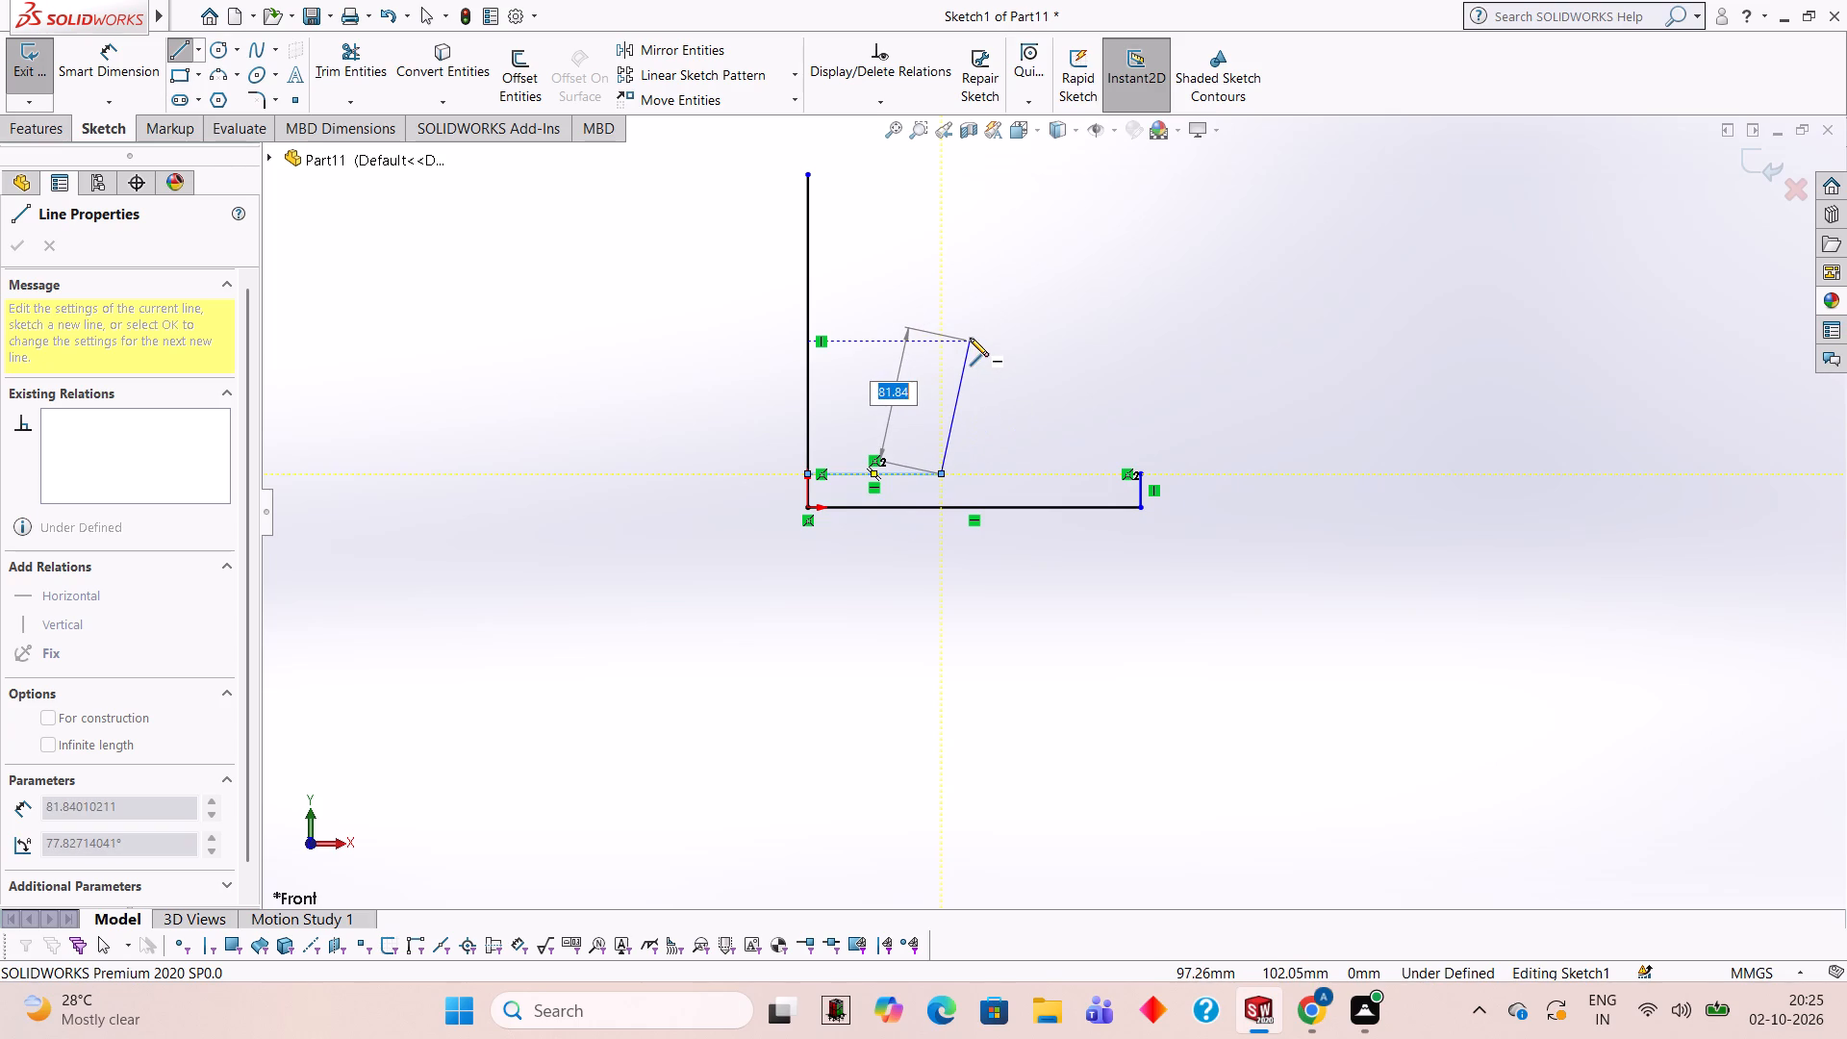
key("Escape")
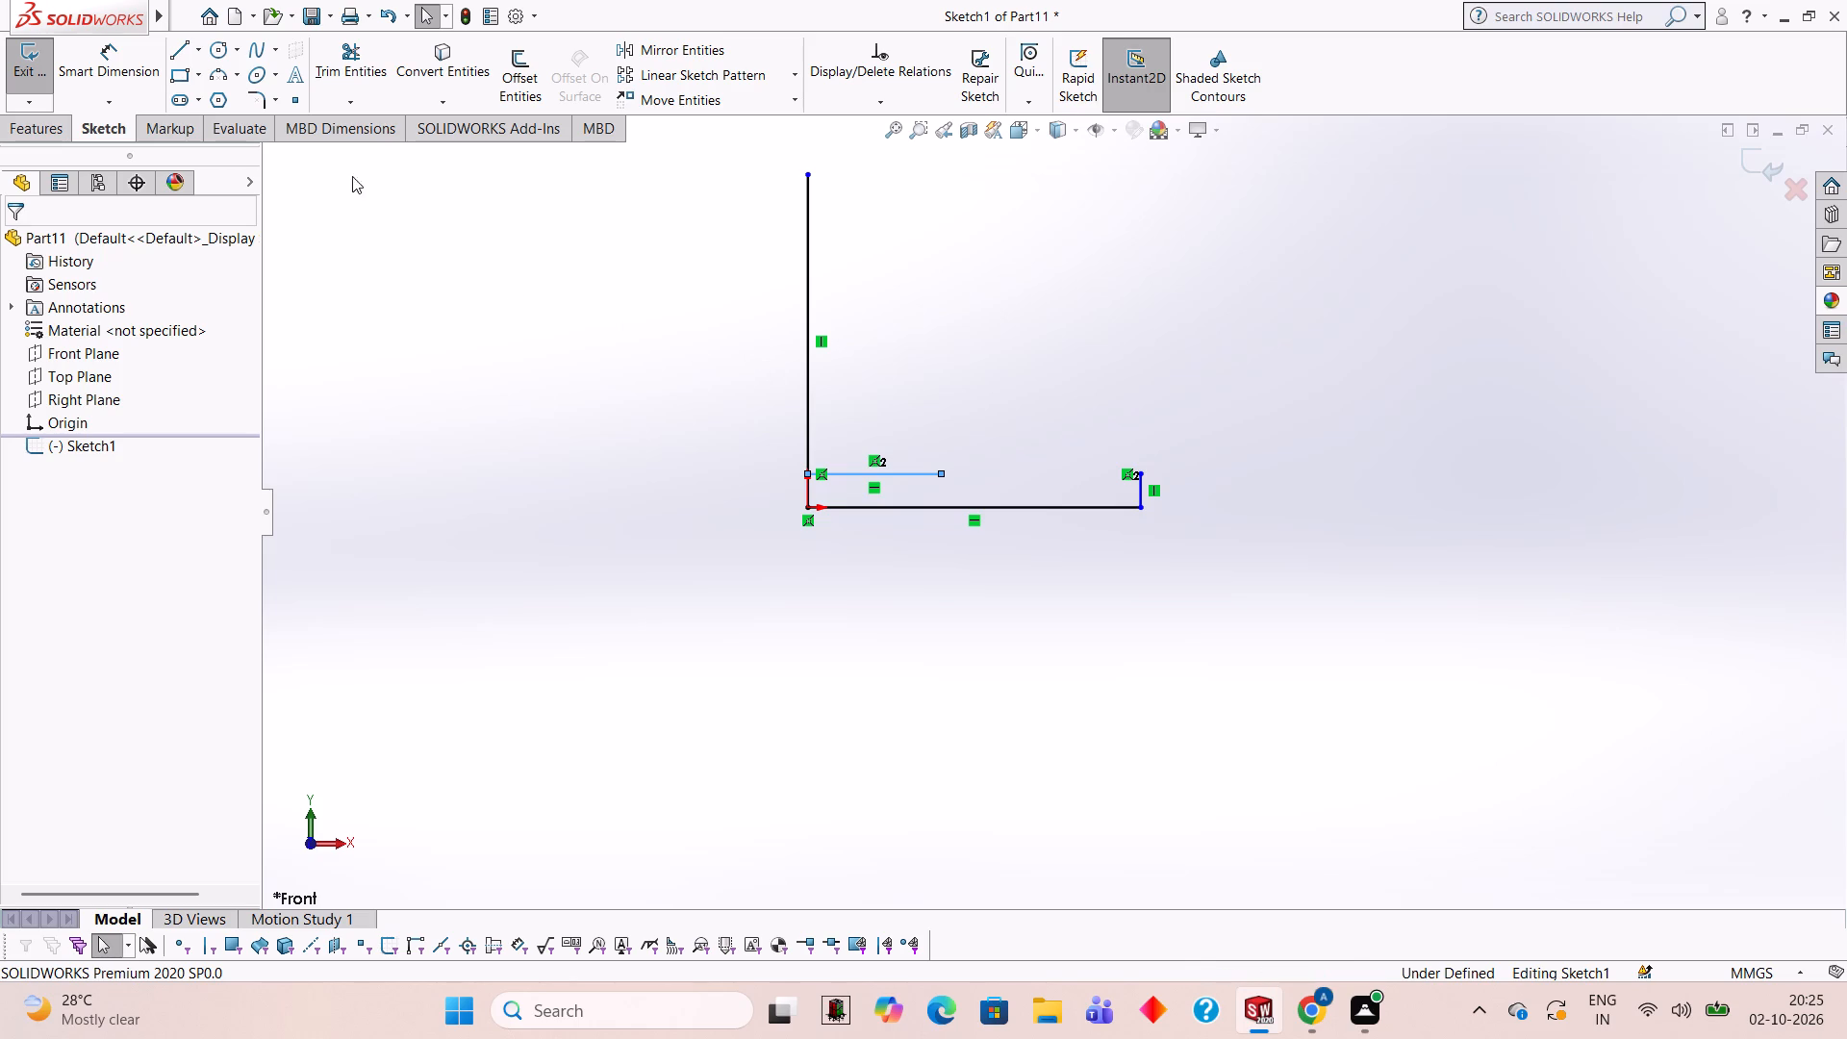
From the top of the 20 mm line, draw an 80 mm horizontal line inward and a 140 mm vertical line upward.
left_click(189, 42)
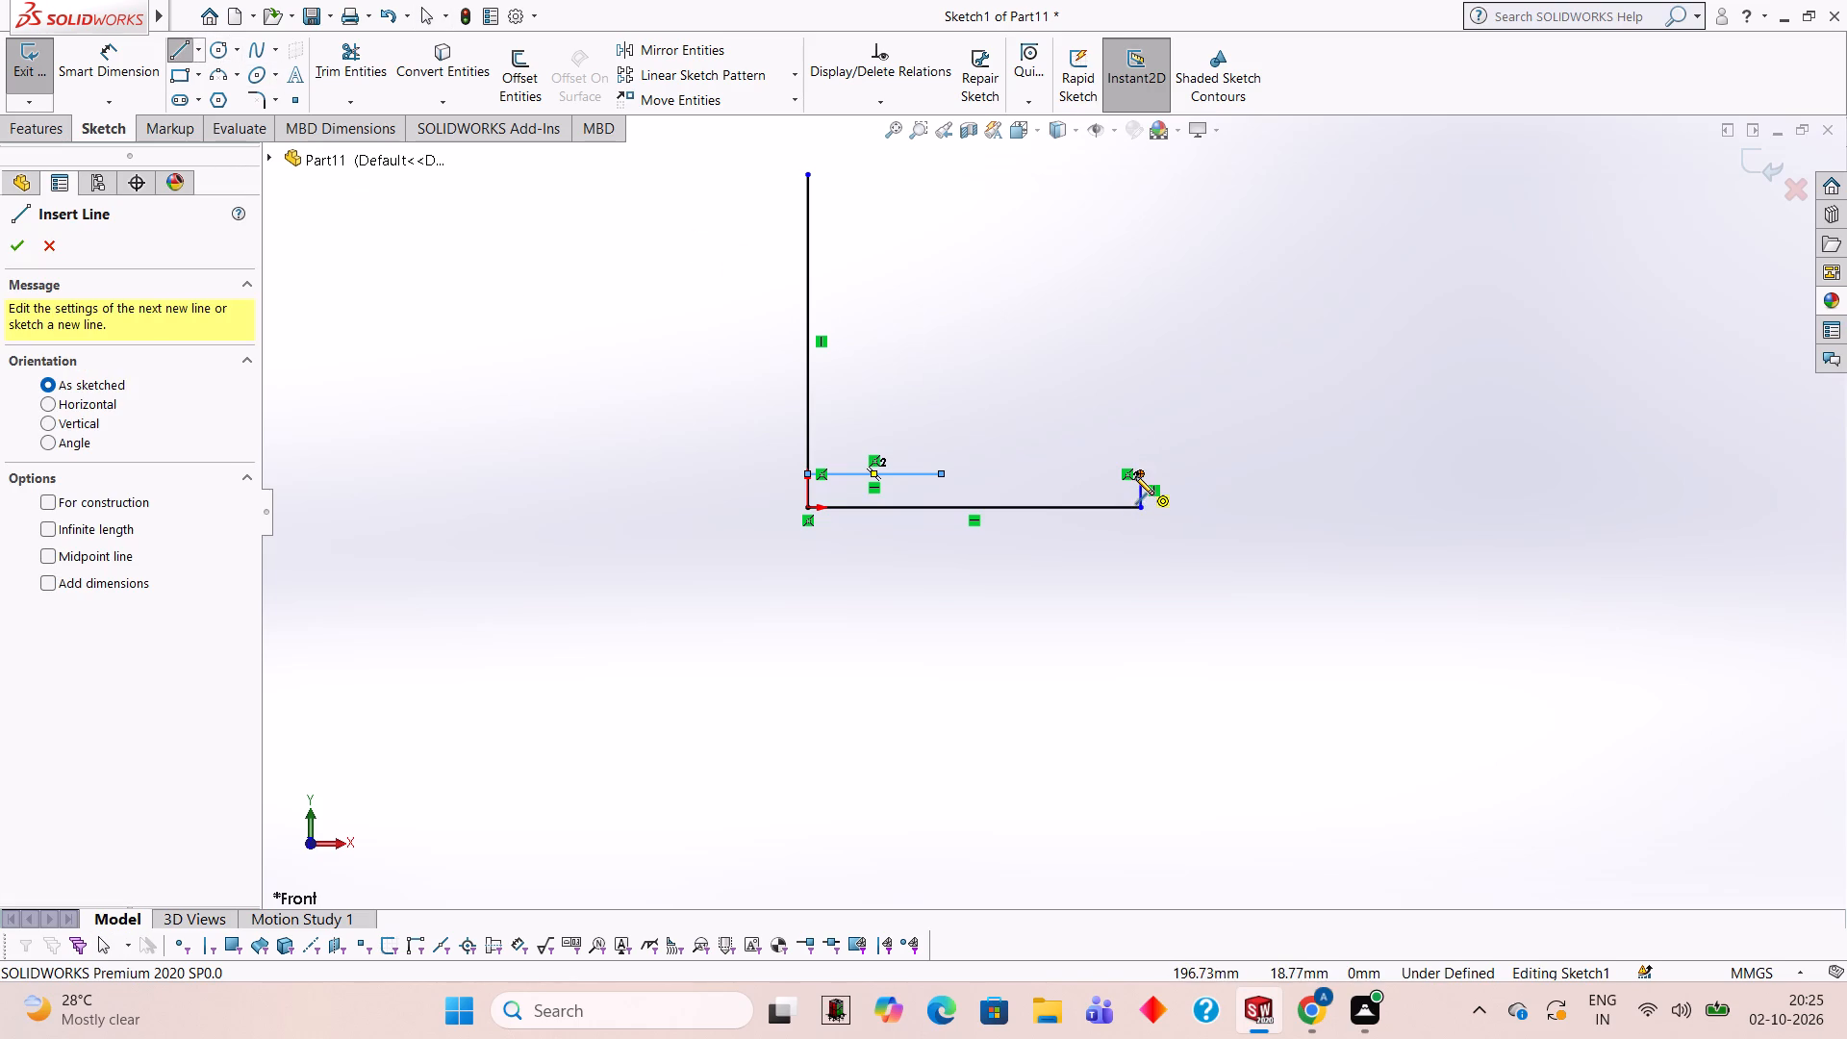
left_click(1139, 472)
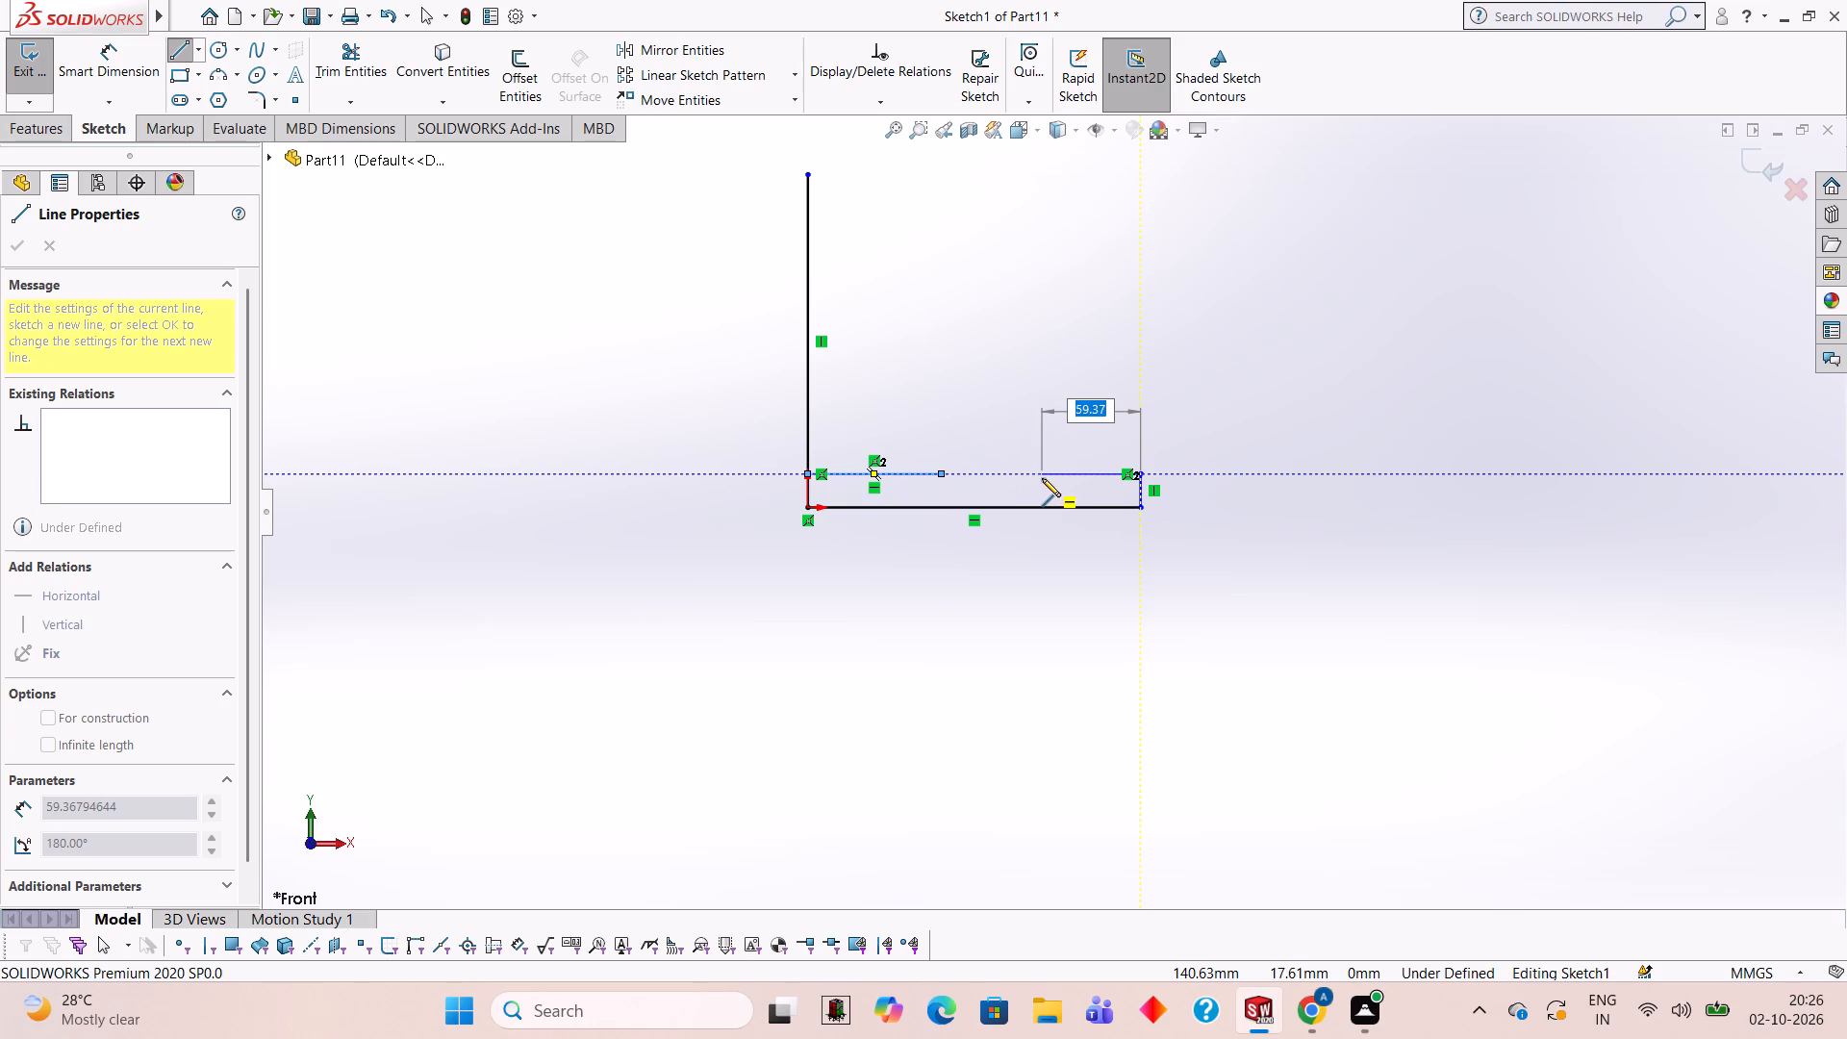
type("80")
key("Return")
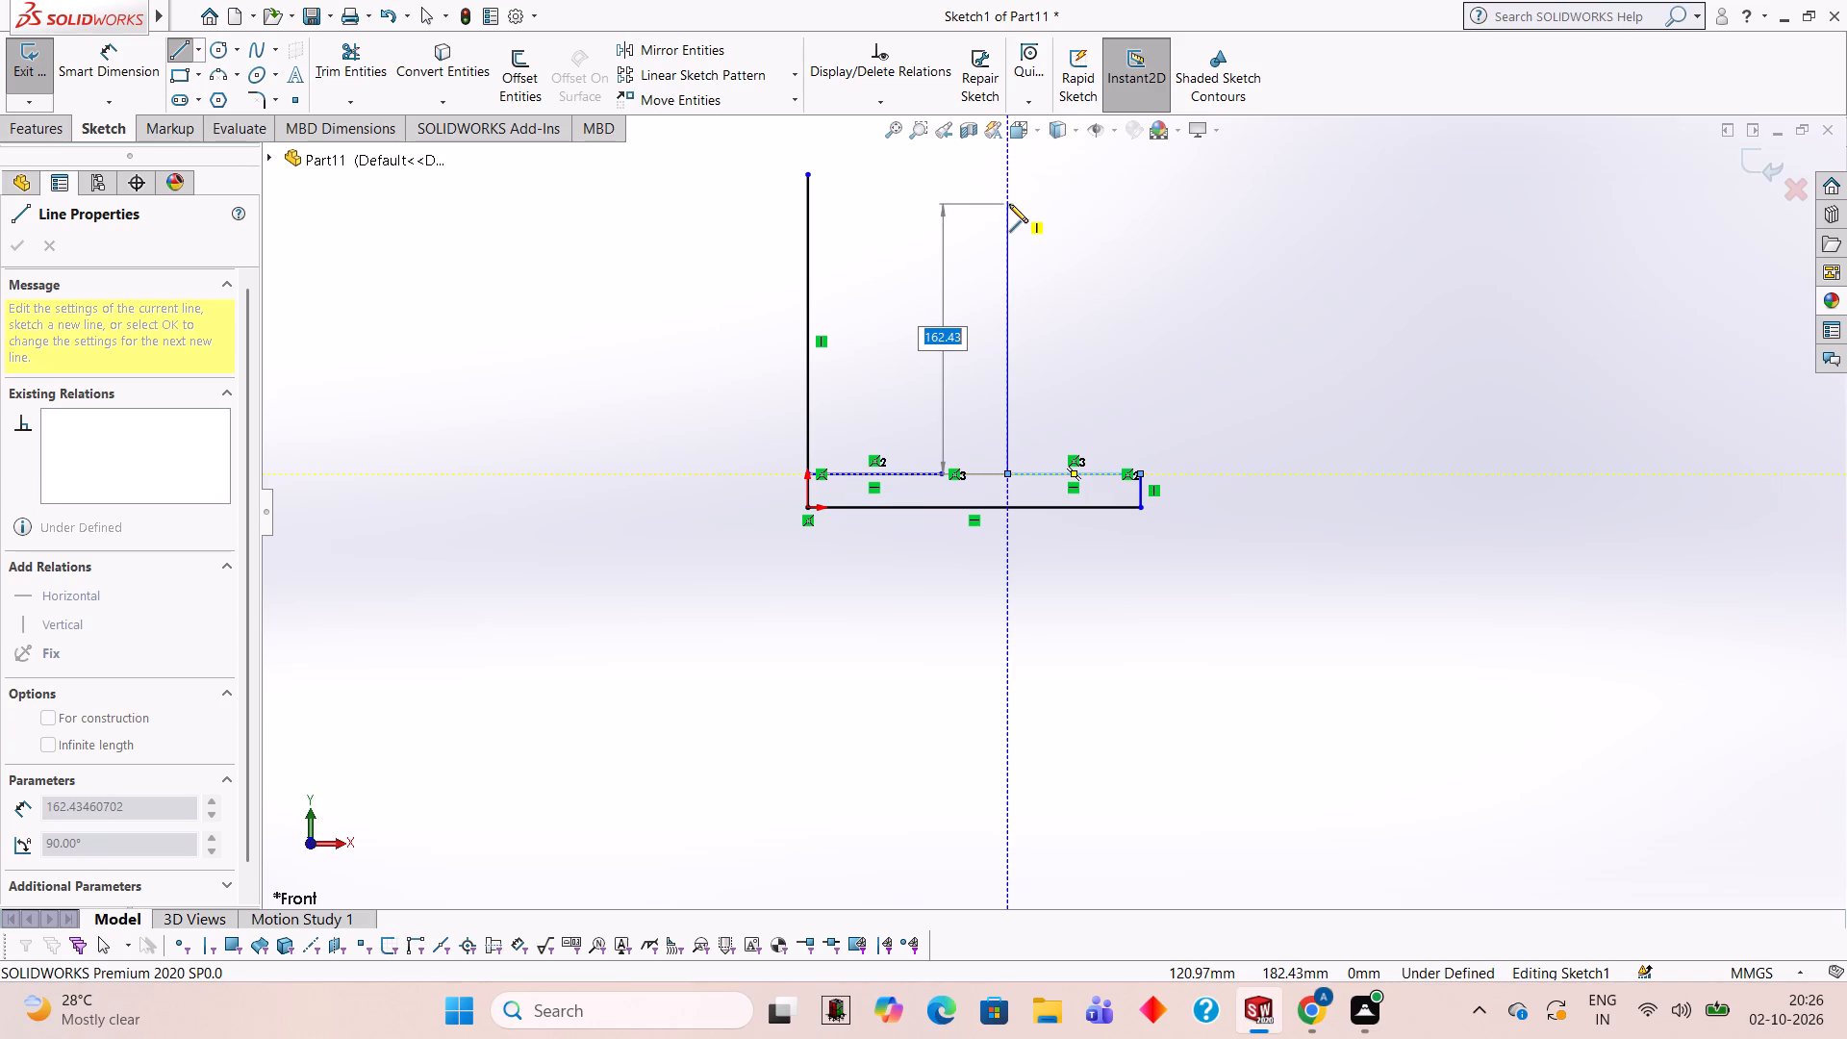
type("140")
key("Return")
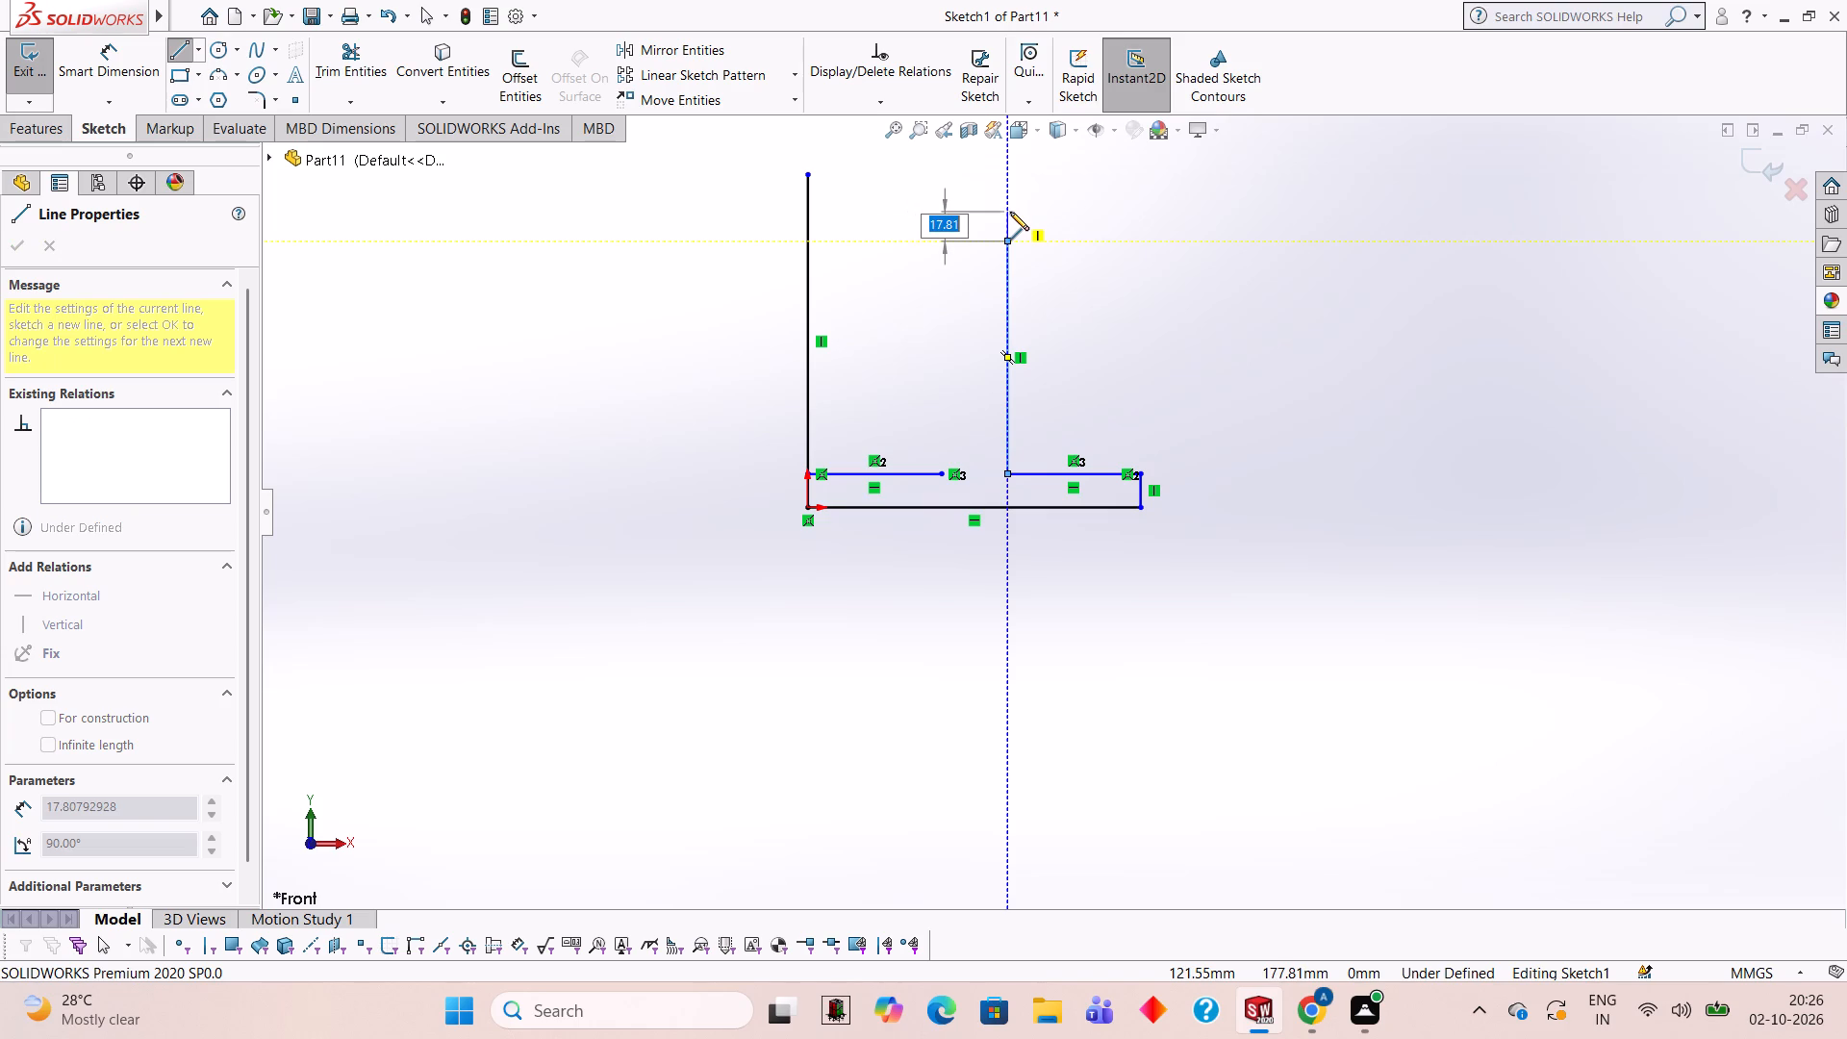
Continue with a line outward to above the base's end, a line up to the 200 mm height, and a closing line to the tall vertical's top.
left_click(1139, 240)
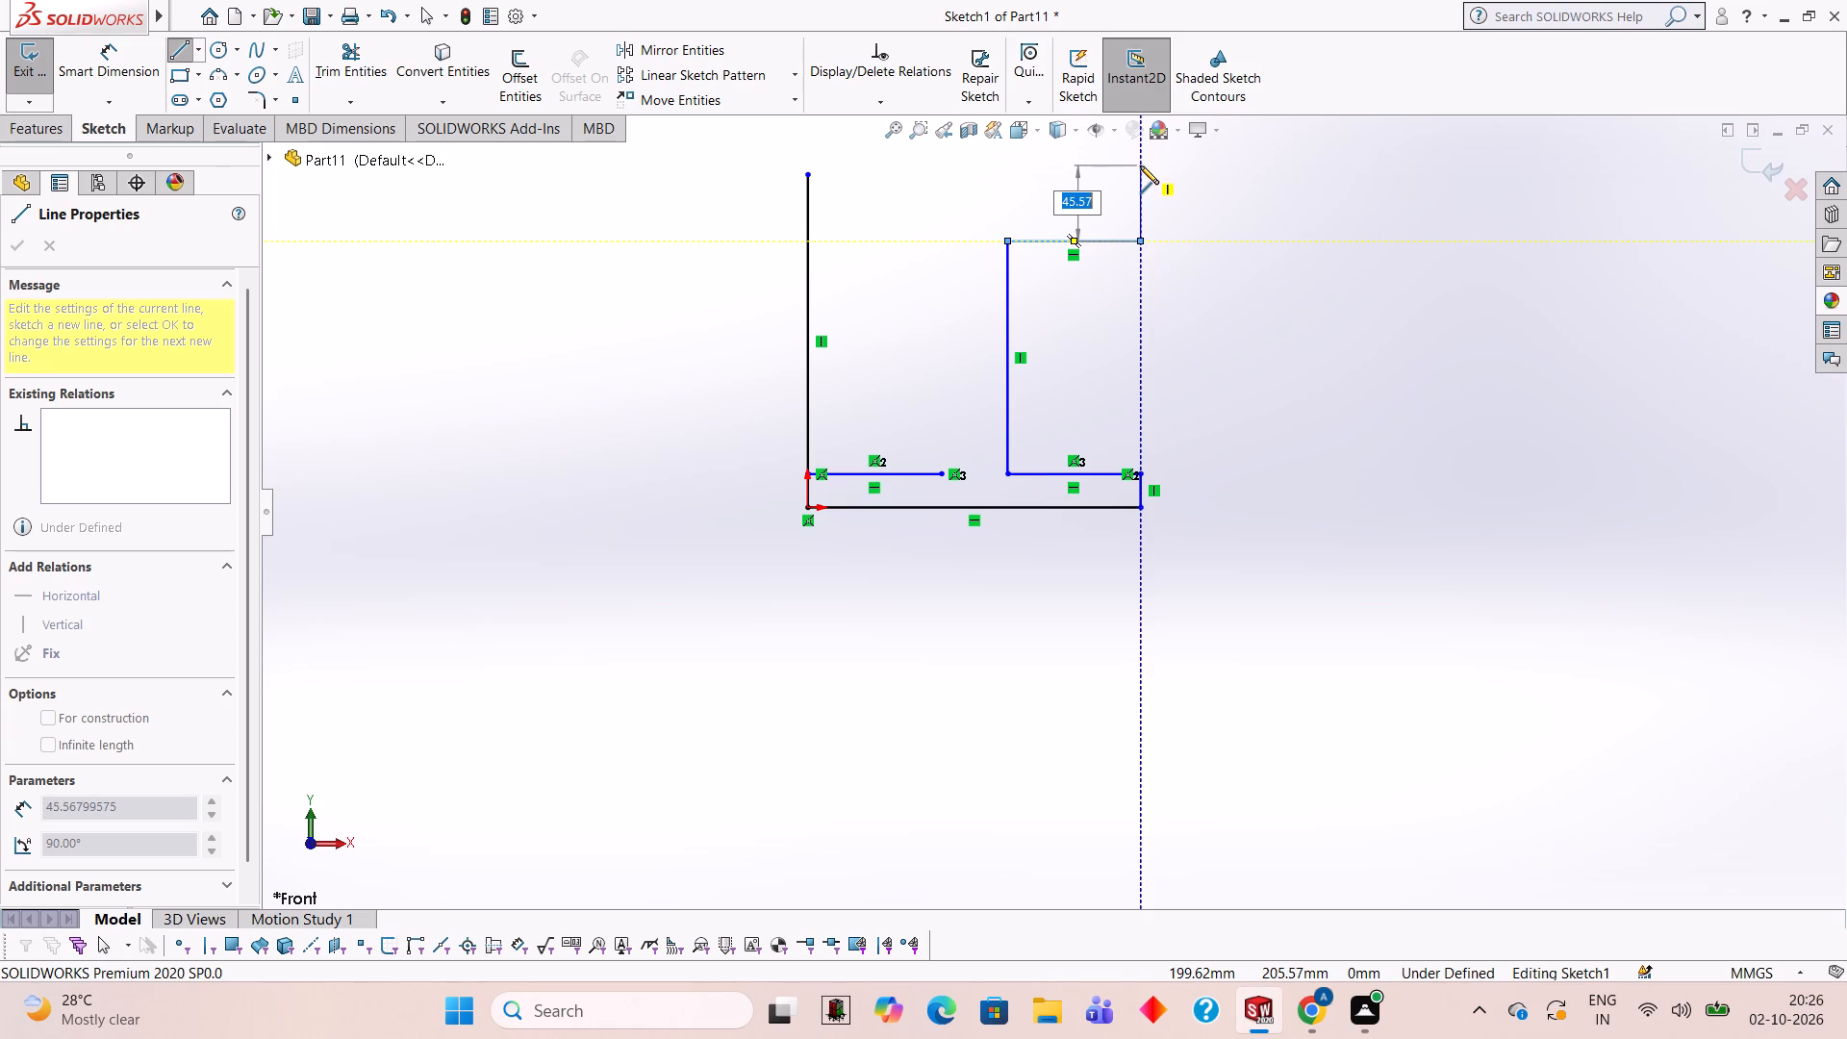
left_click(1140, 172)
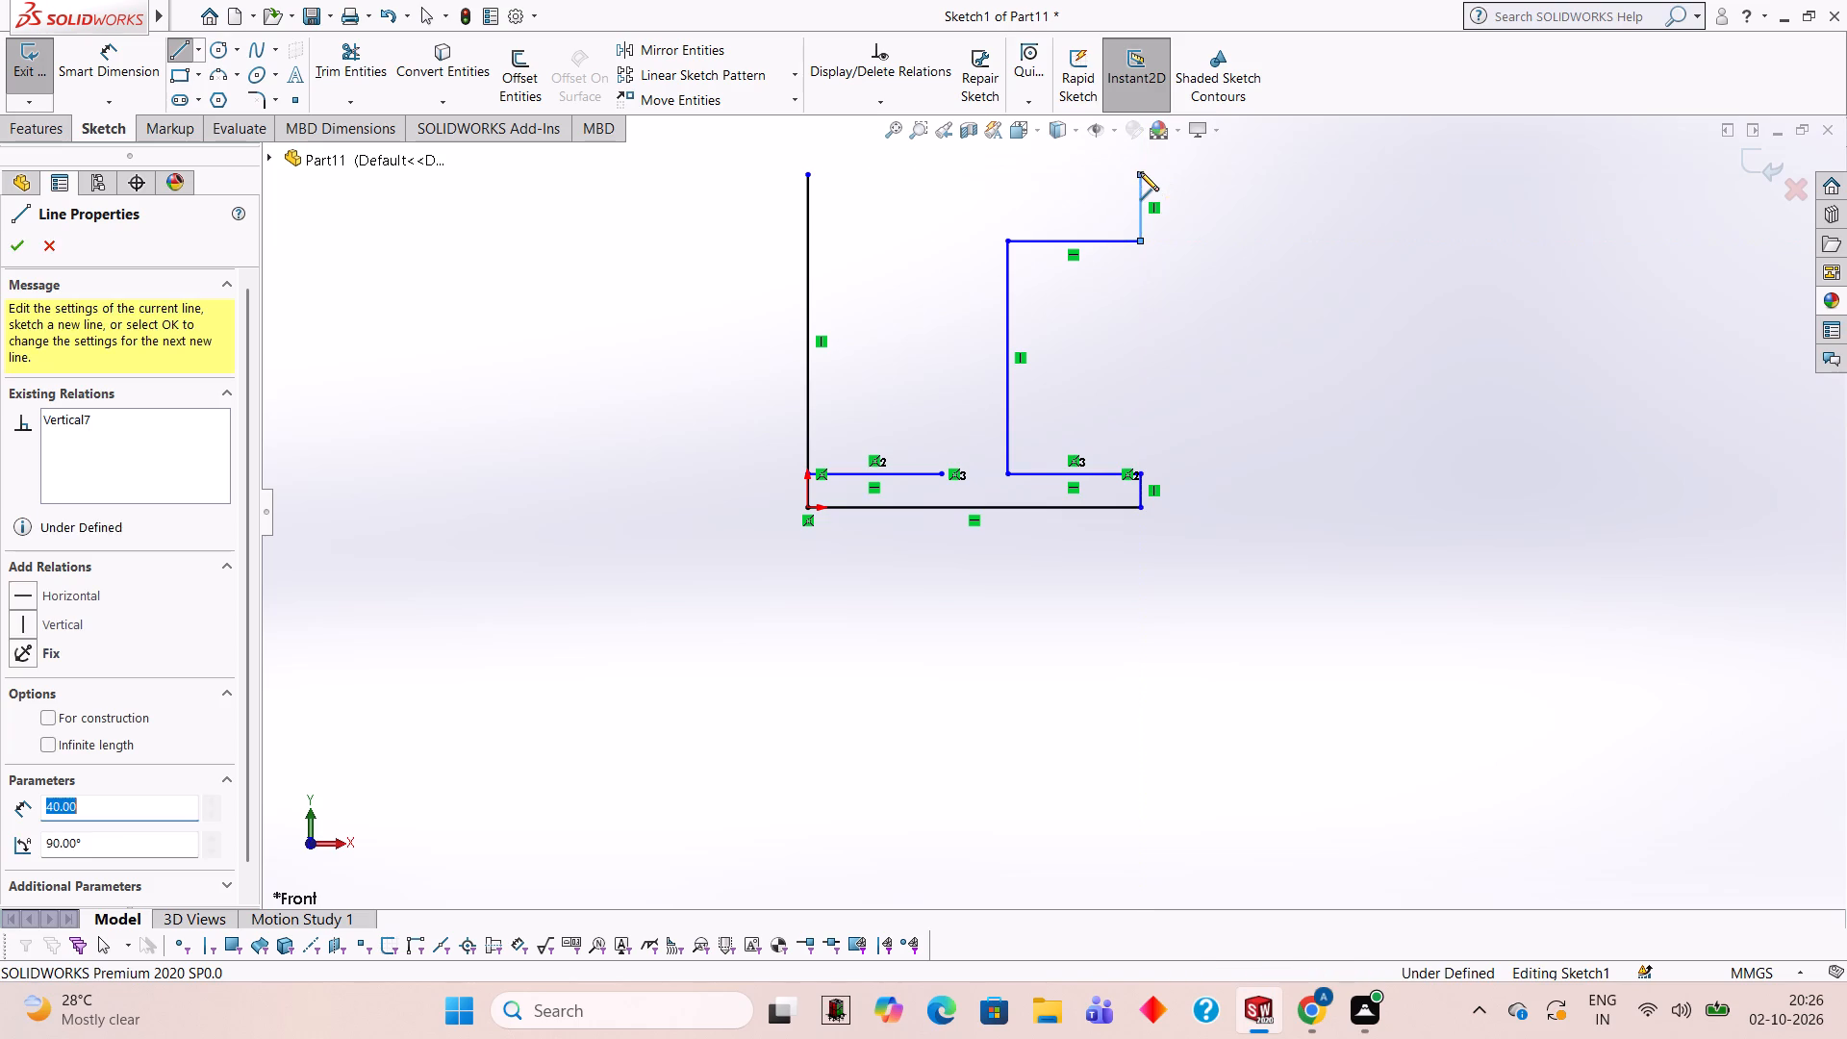
left_click(805, 178)
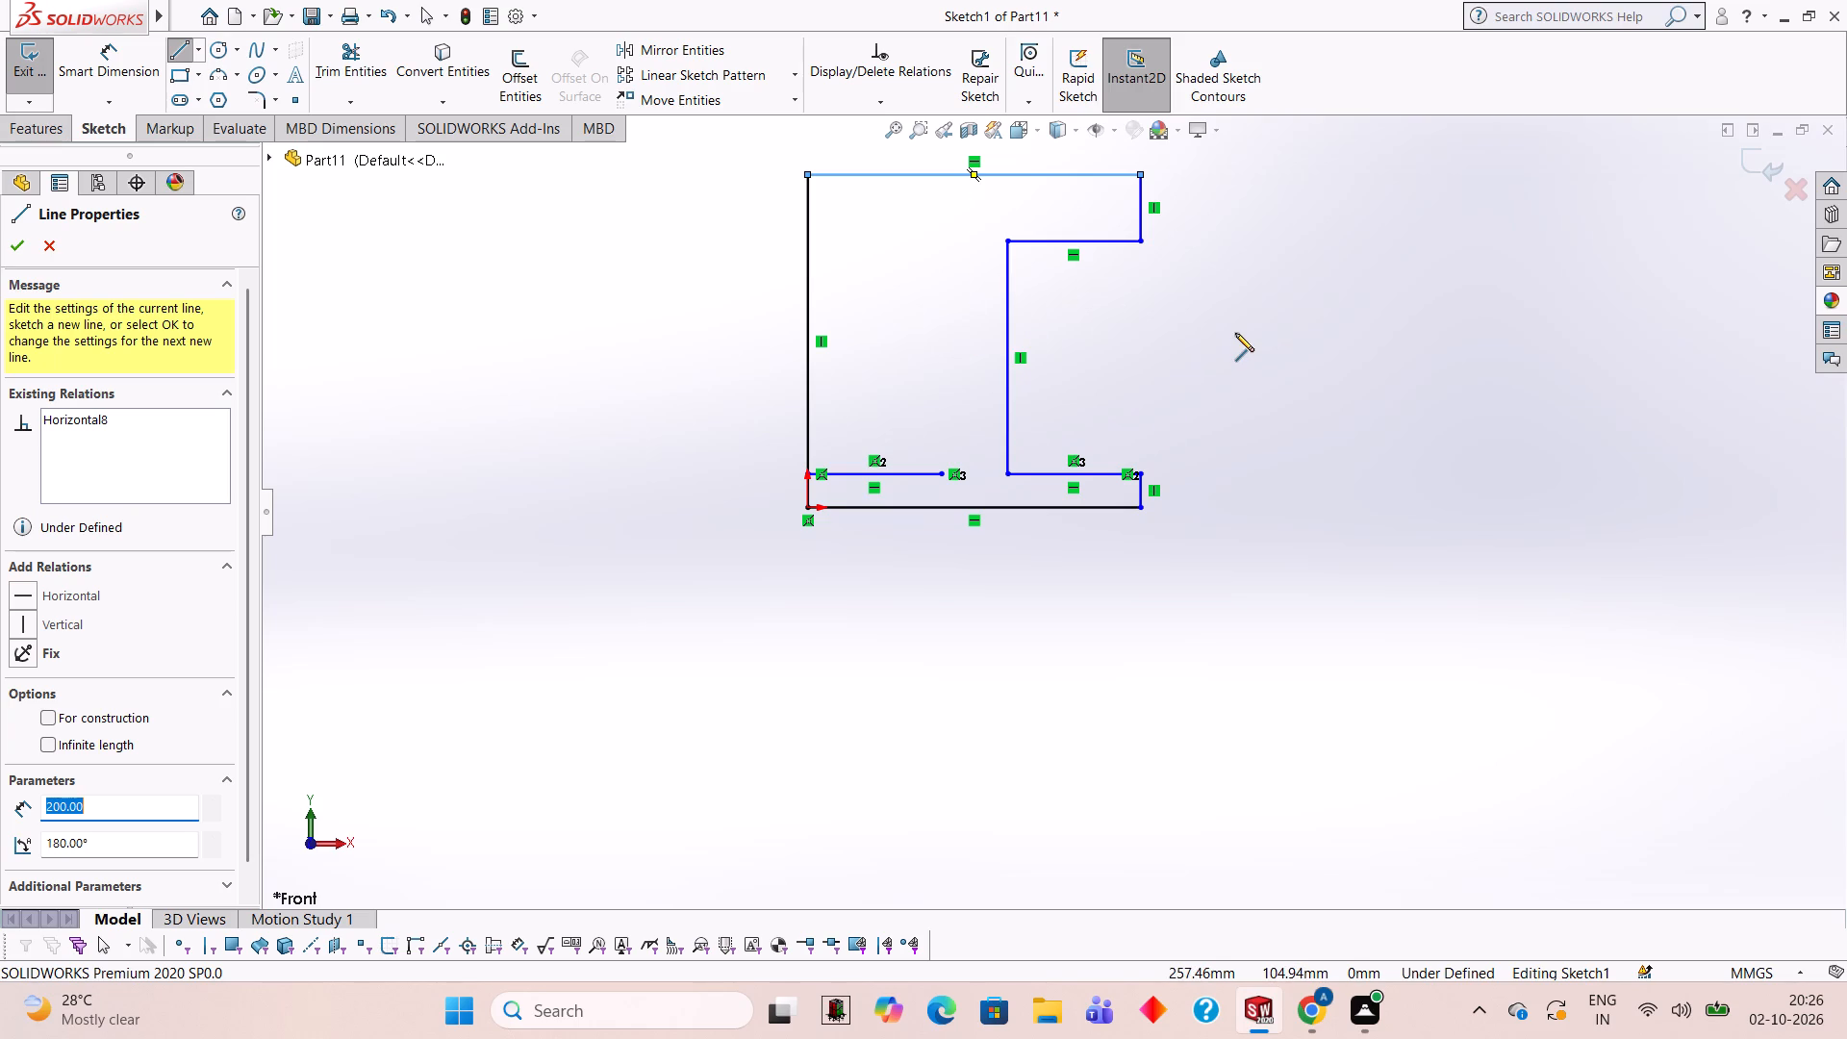
Dimension the short vertical line at the base's outer end as 20 mm.
left_click(139, 73)
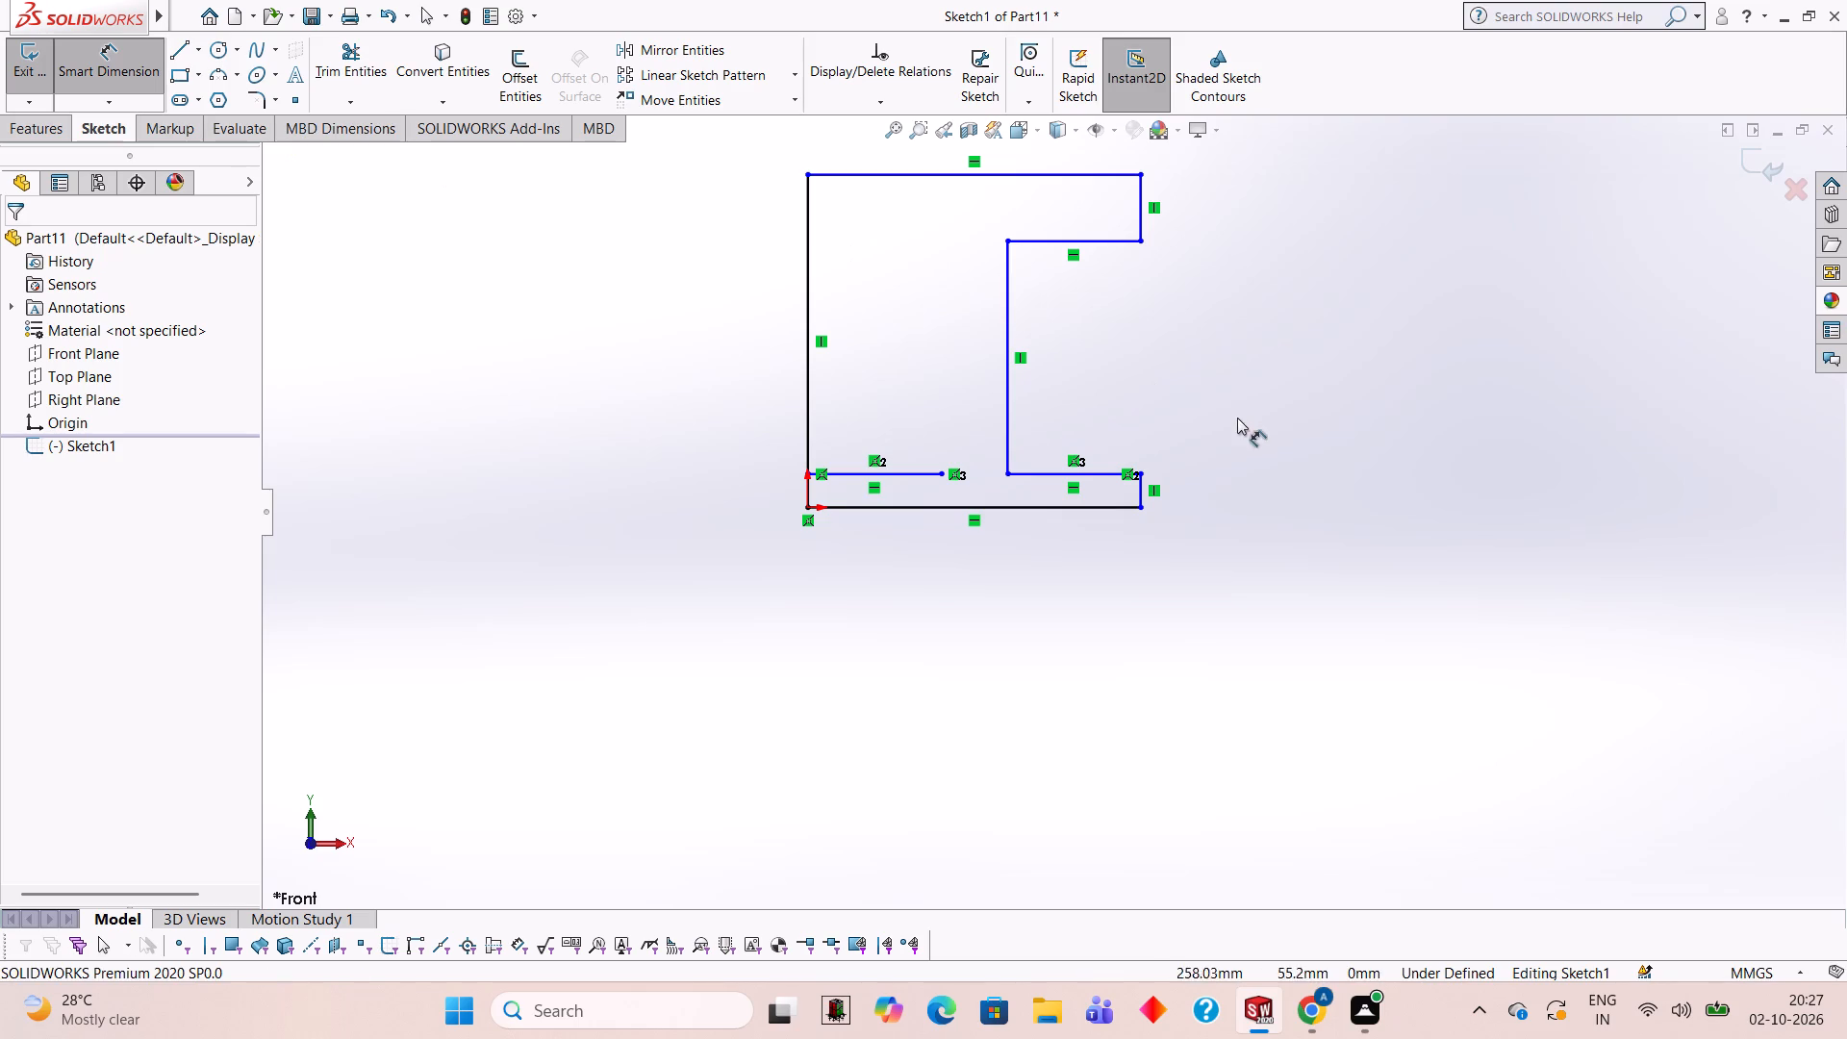
left_click(1141, 493)
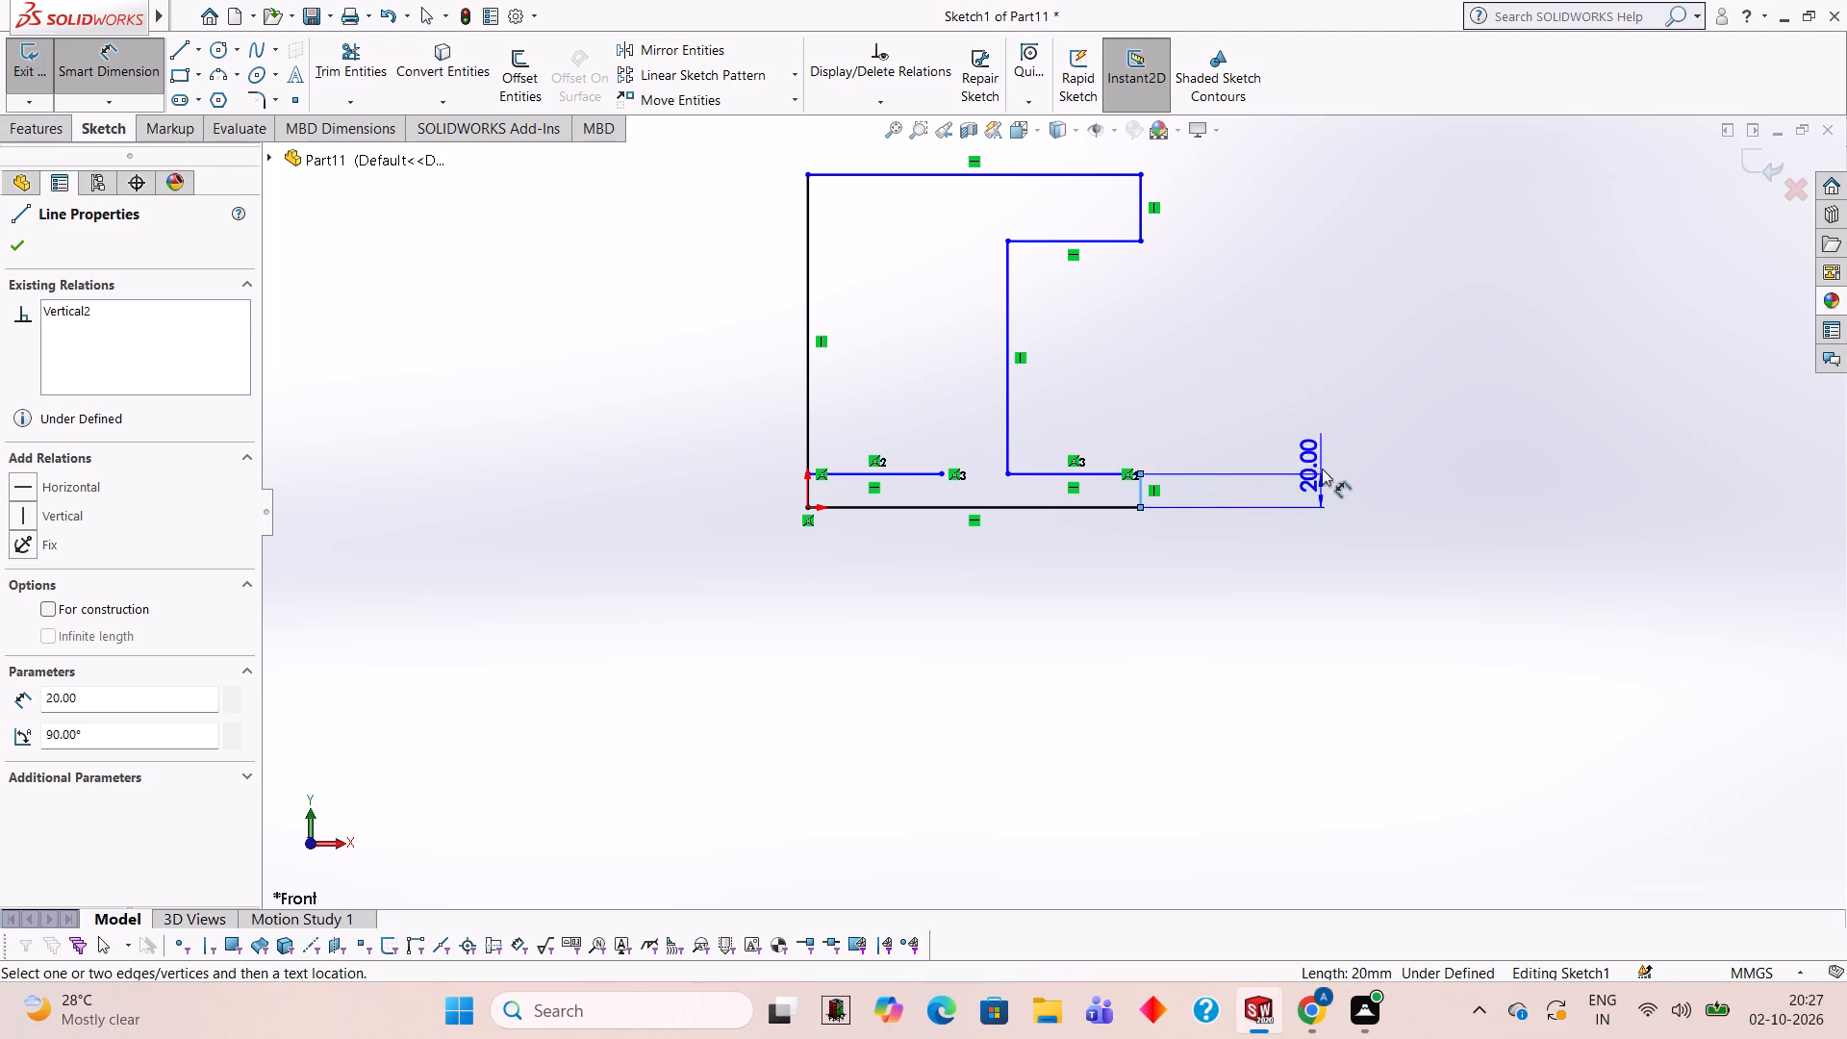
left_click(1368, 402)
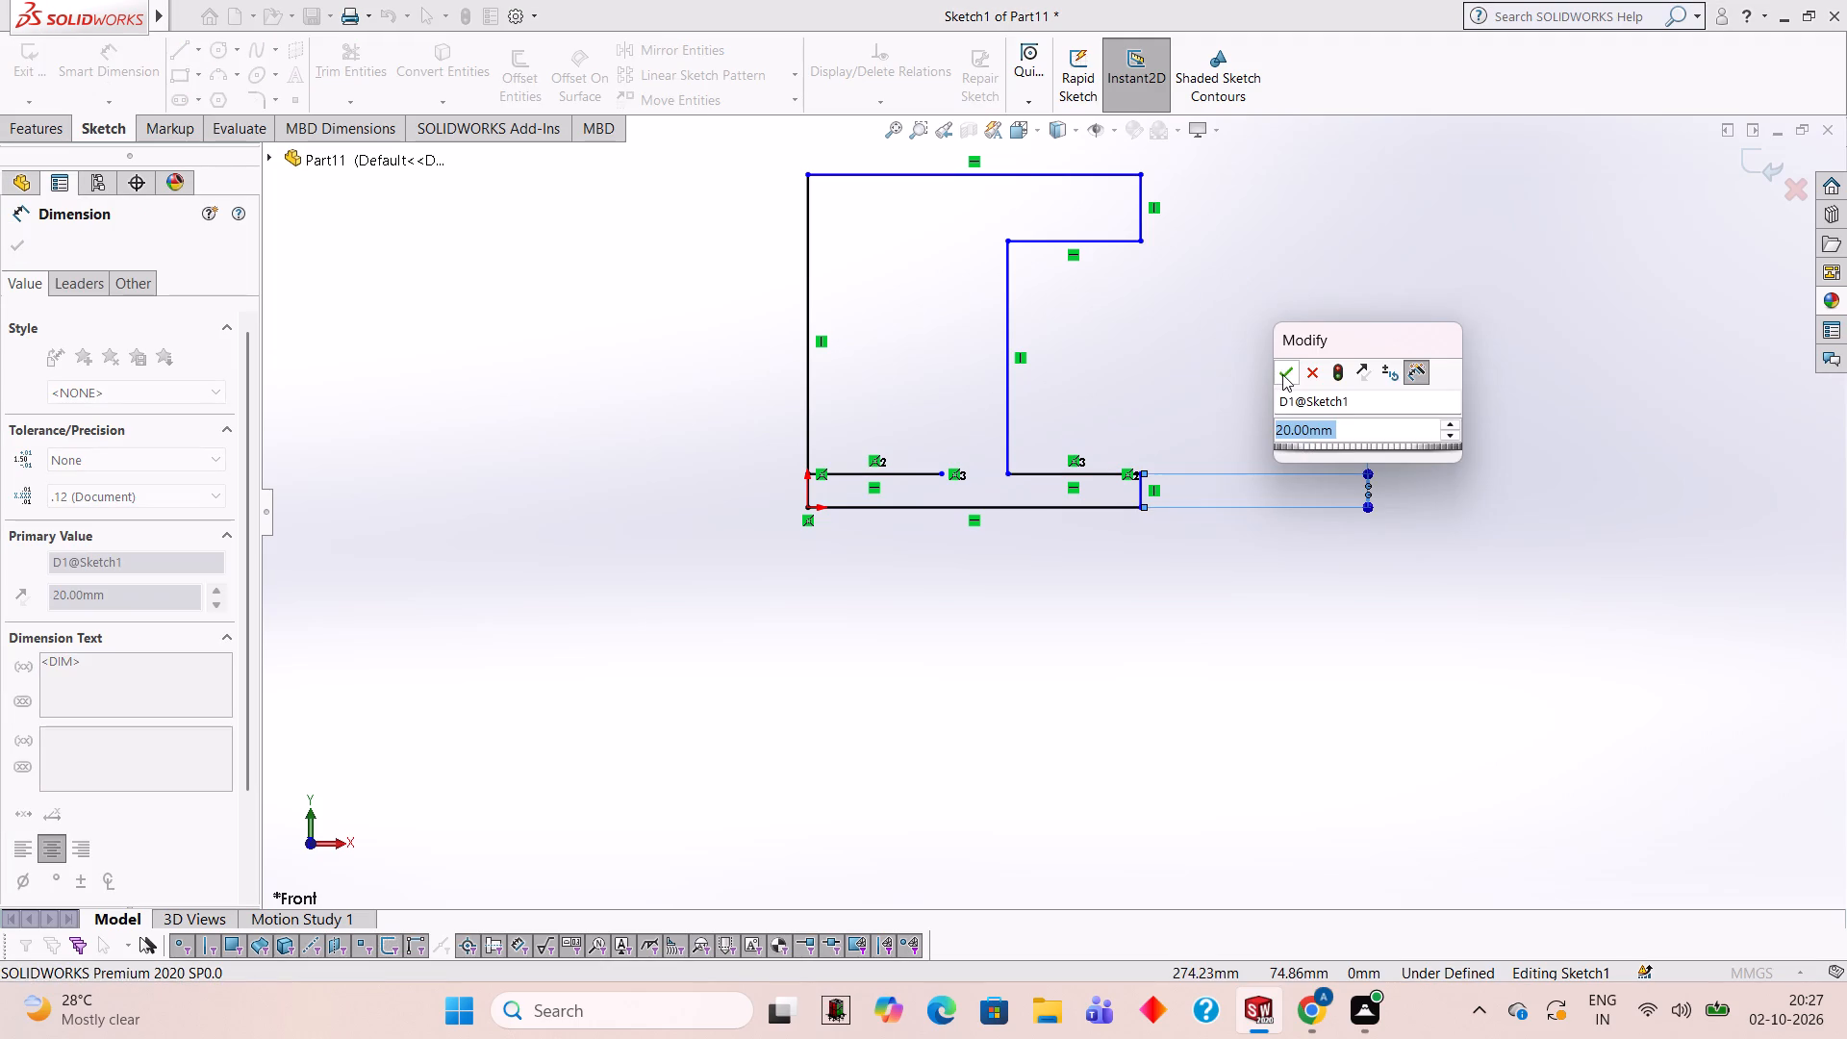
left_click(1282, 374)
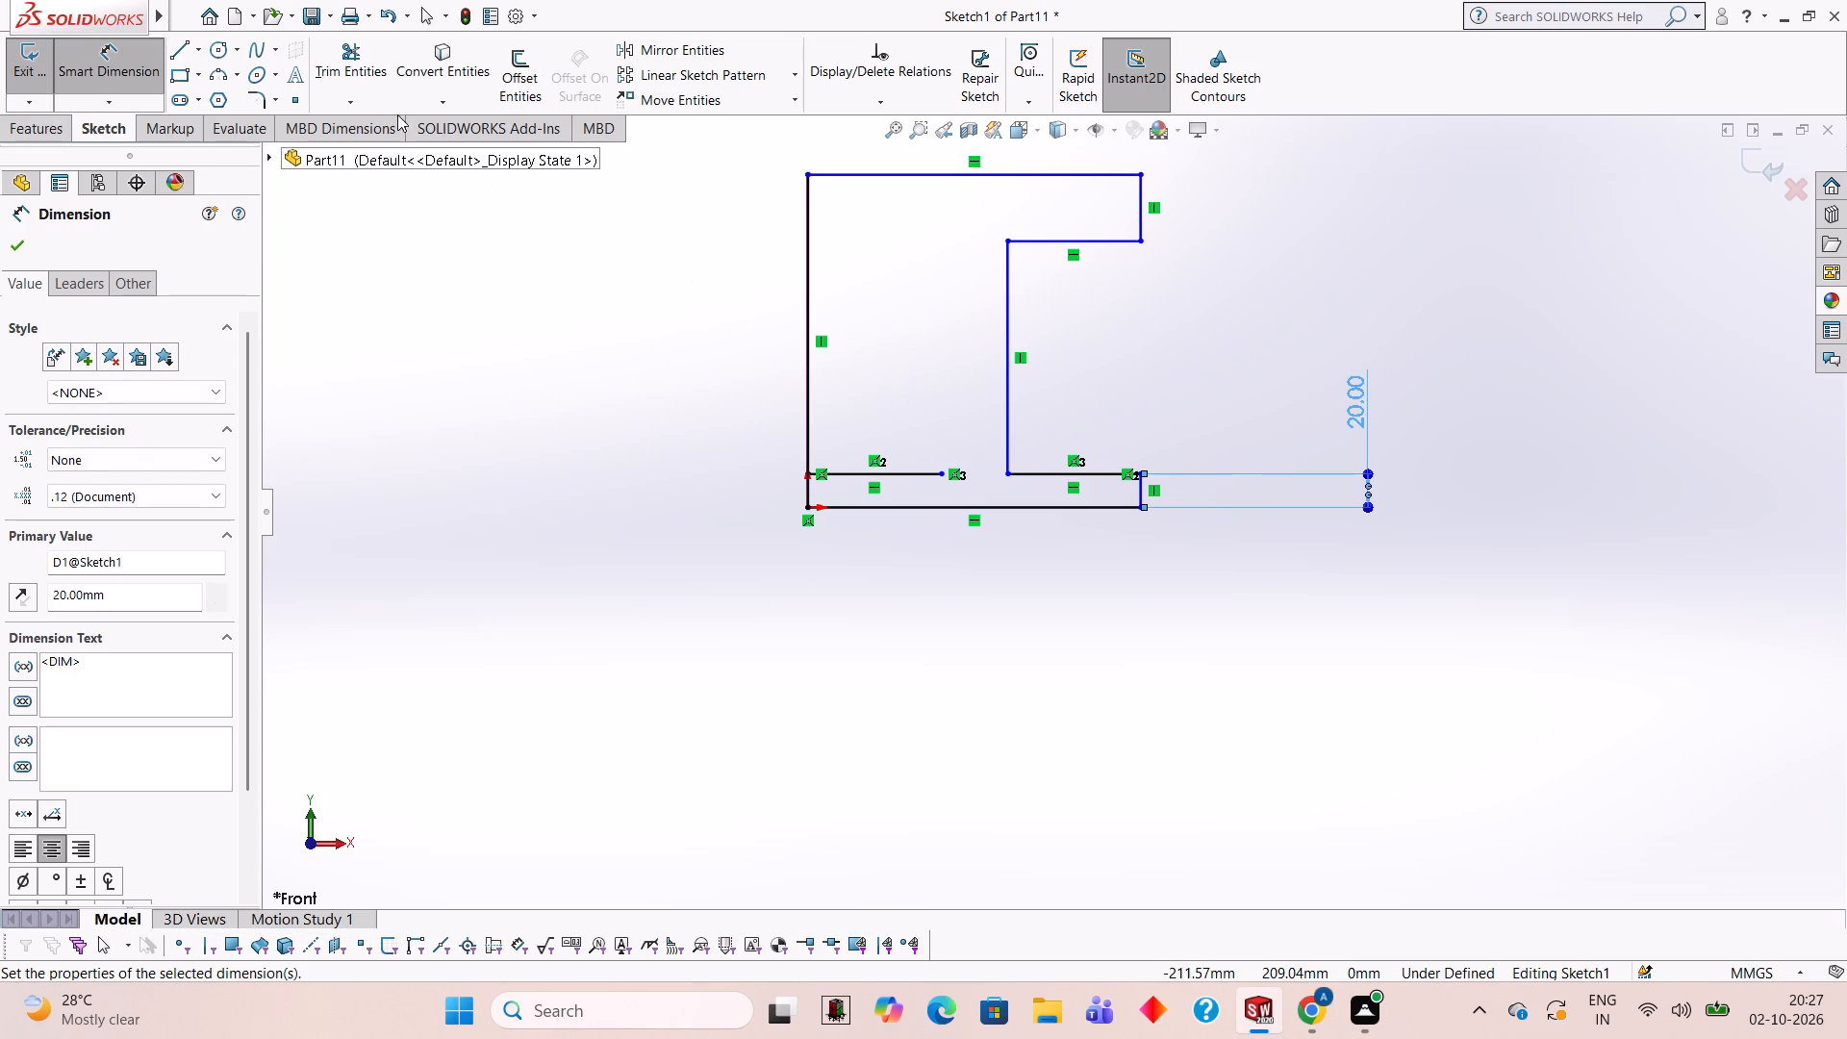
Trim away the upper arm's underside line and the short vertical line at its outer end.
left_click(373, 82)
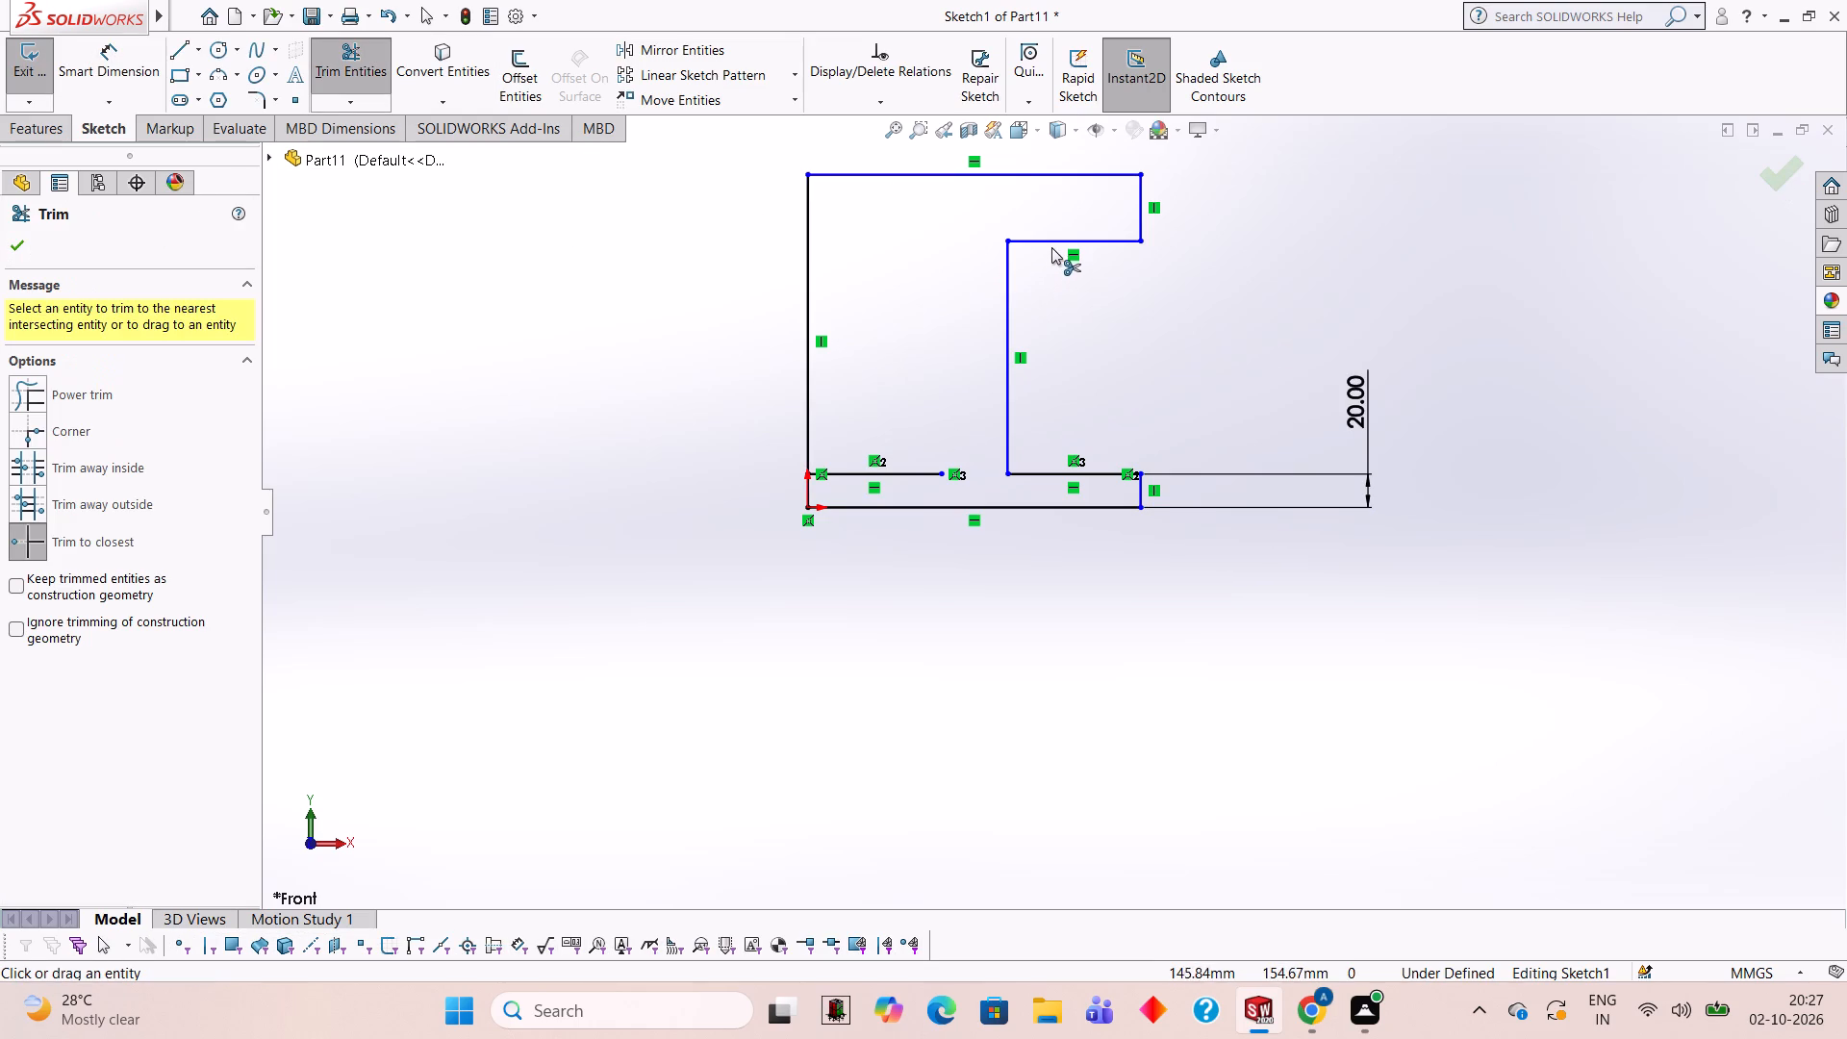
left_click(1051, 245)
left_click(1138, 220)
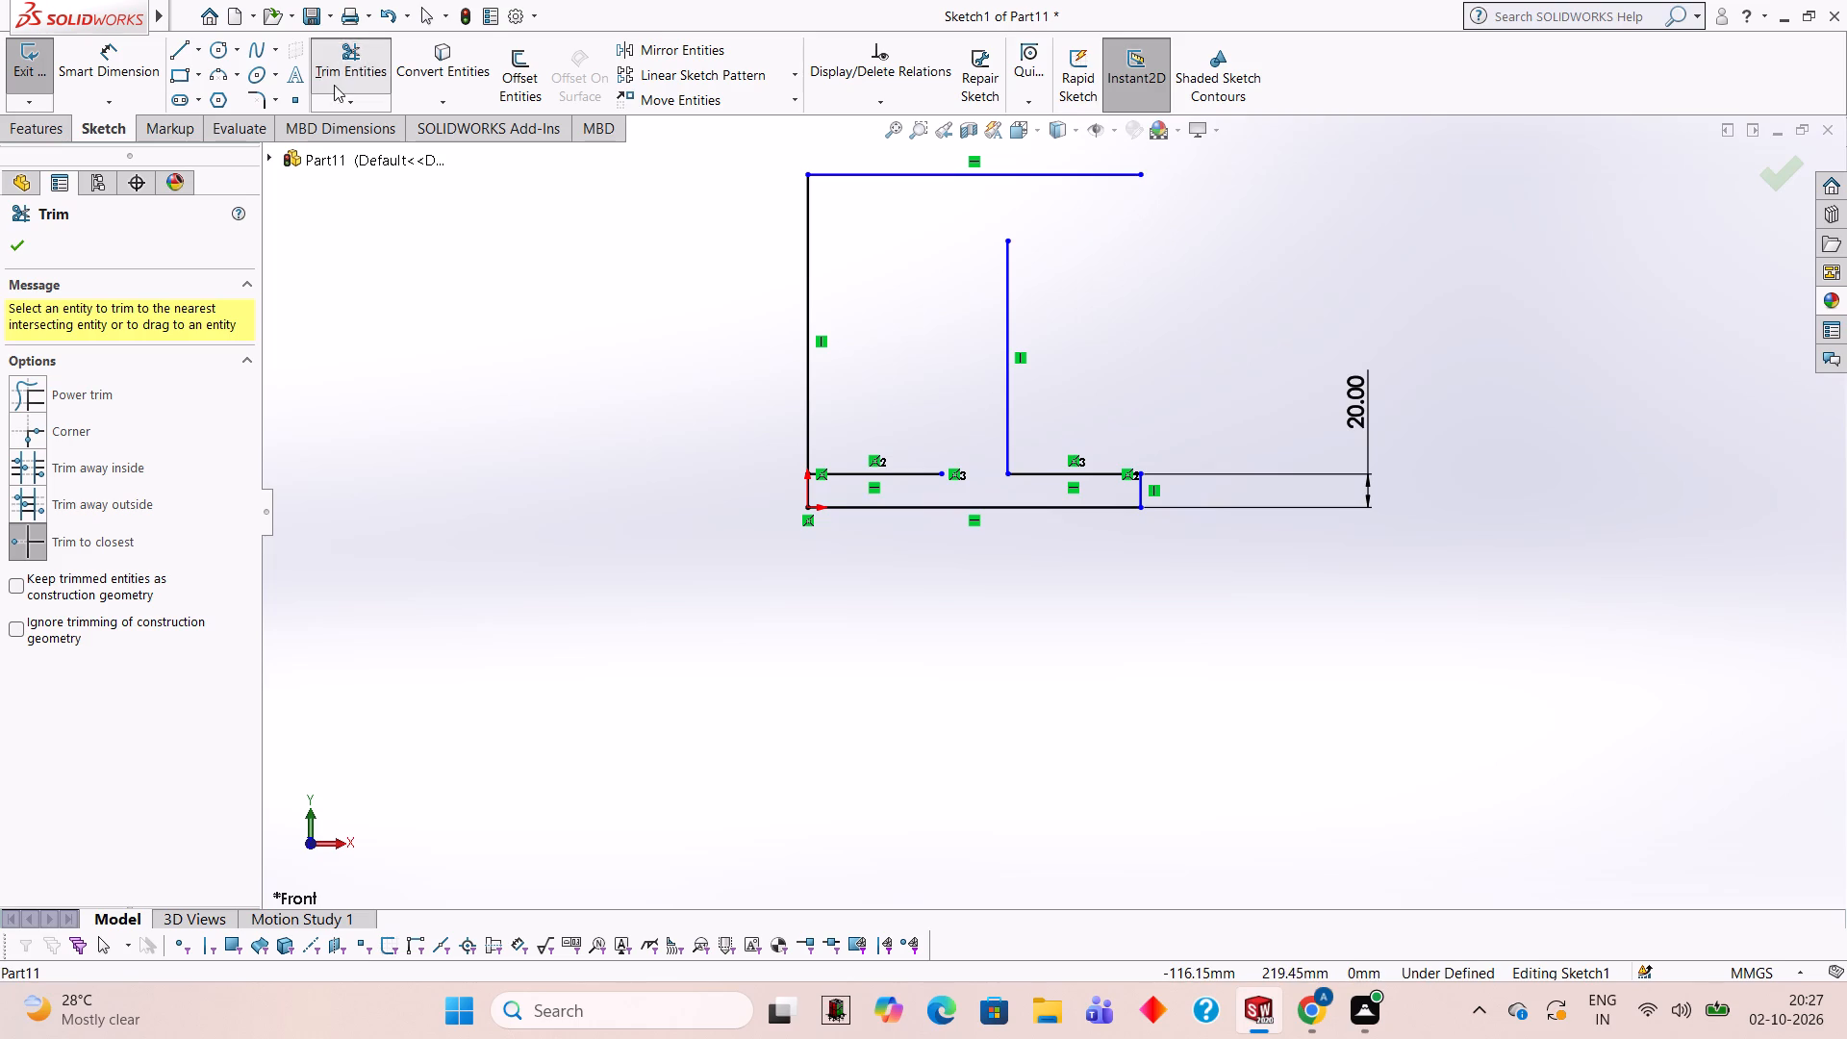
From the top line's outer end, draw a 20 mm vertical line downward and an 80 mm horizontal line inward.
left_click(181, 45)
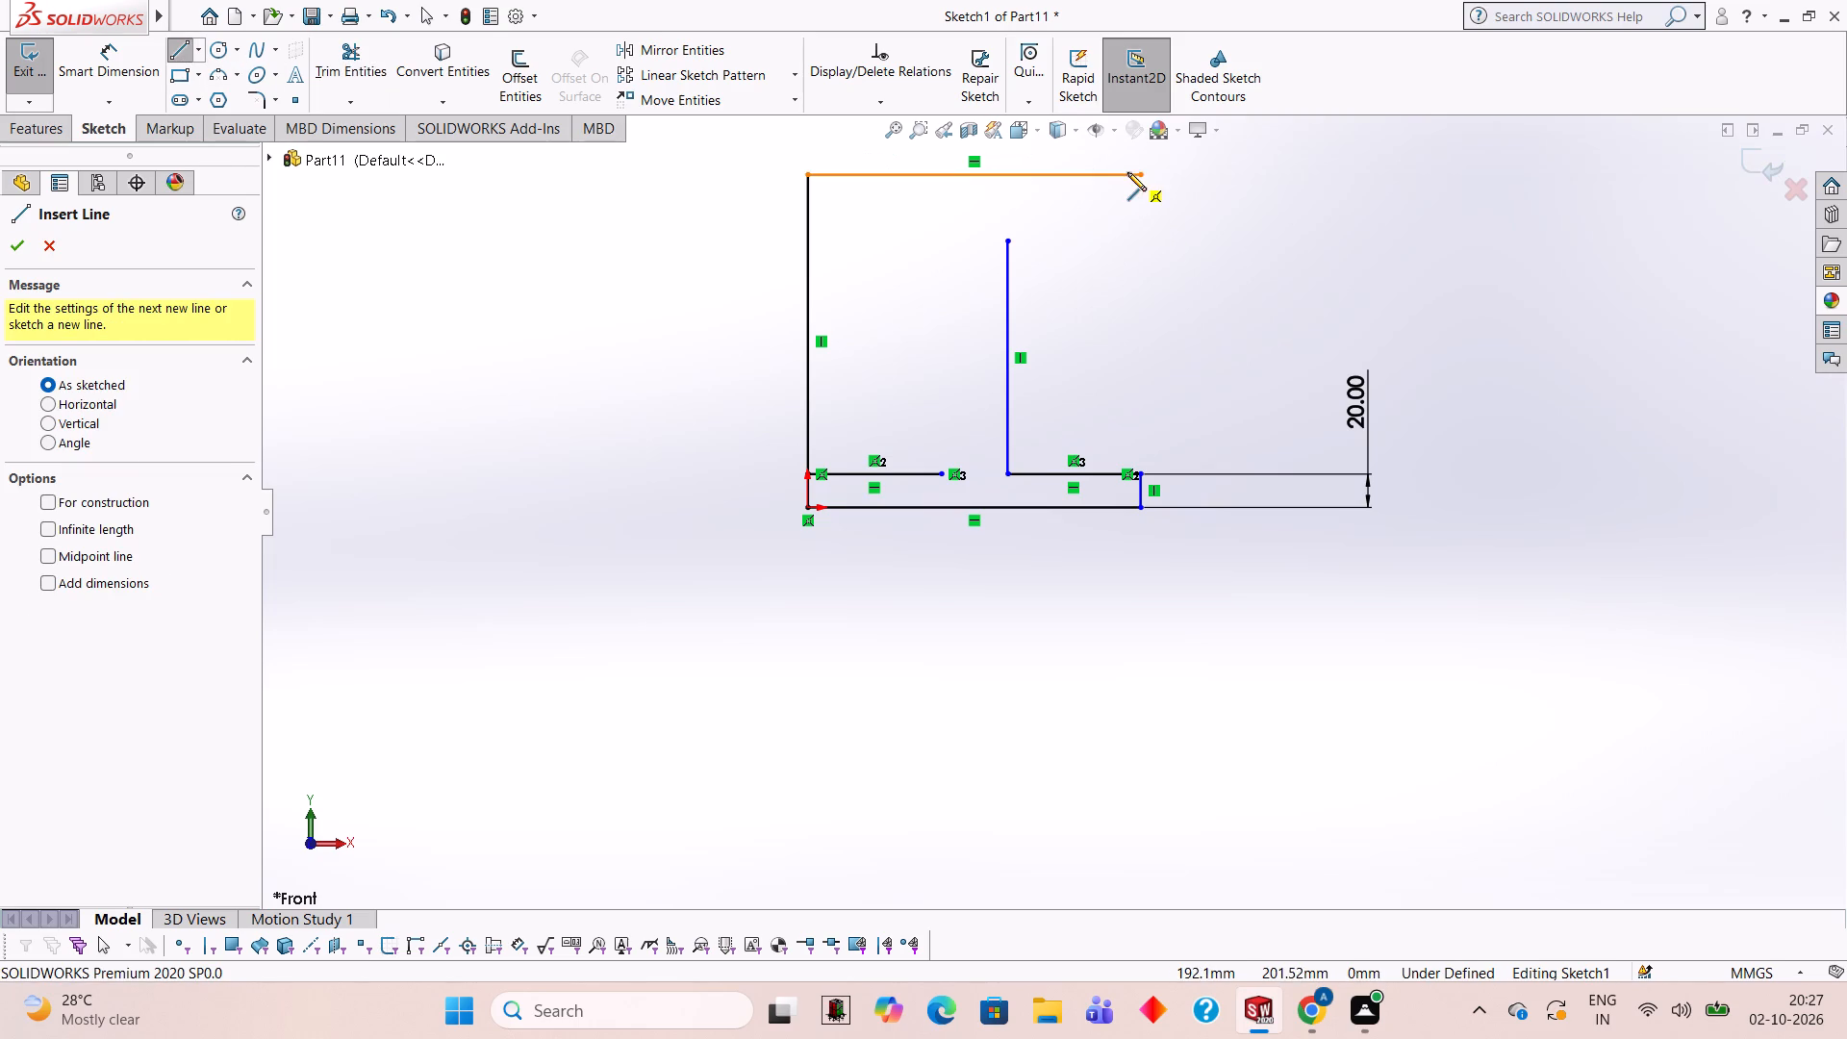
left_click(1143, 178)
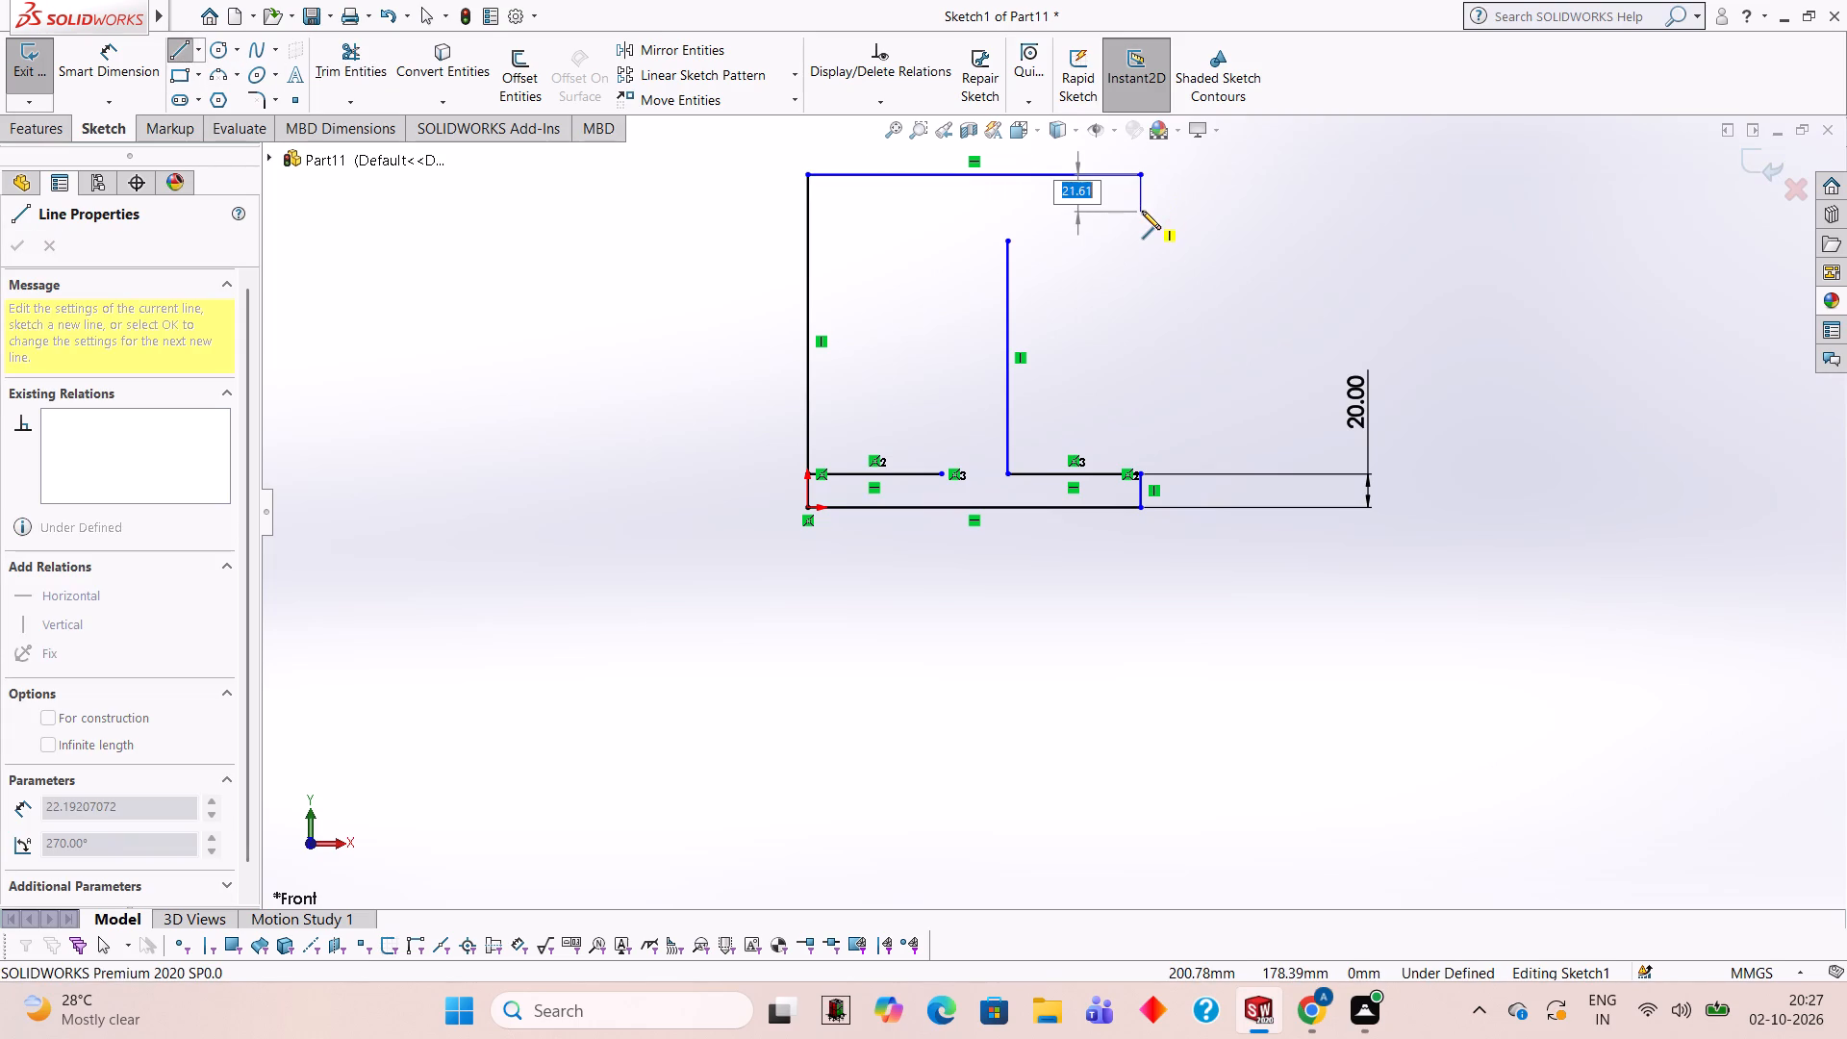
type("20")
key("Return")
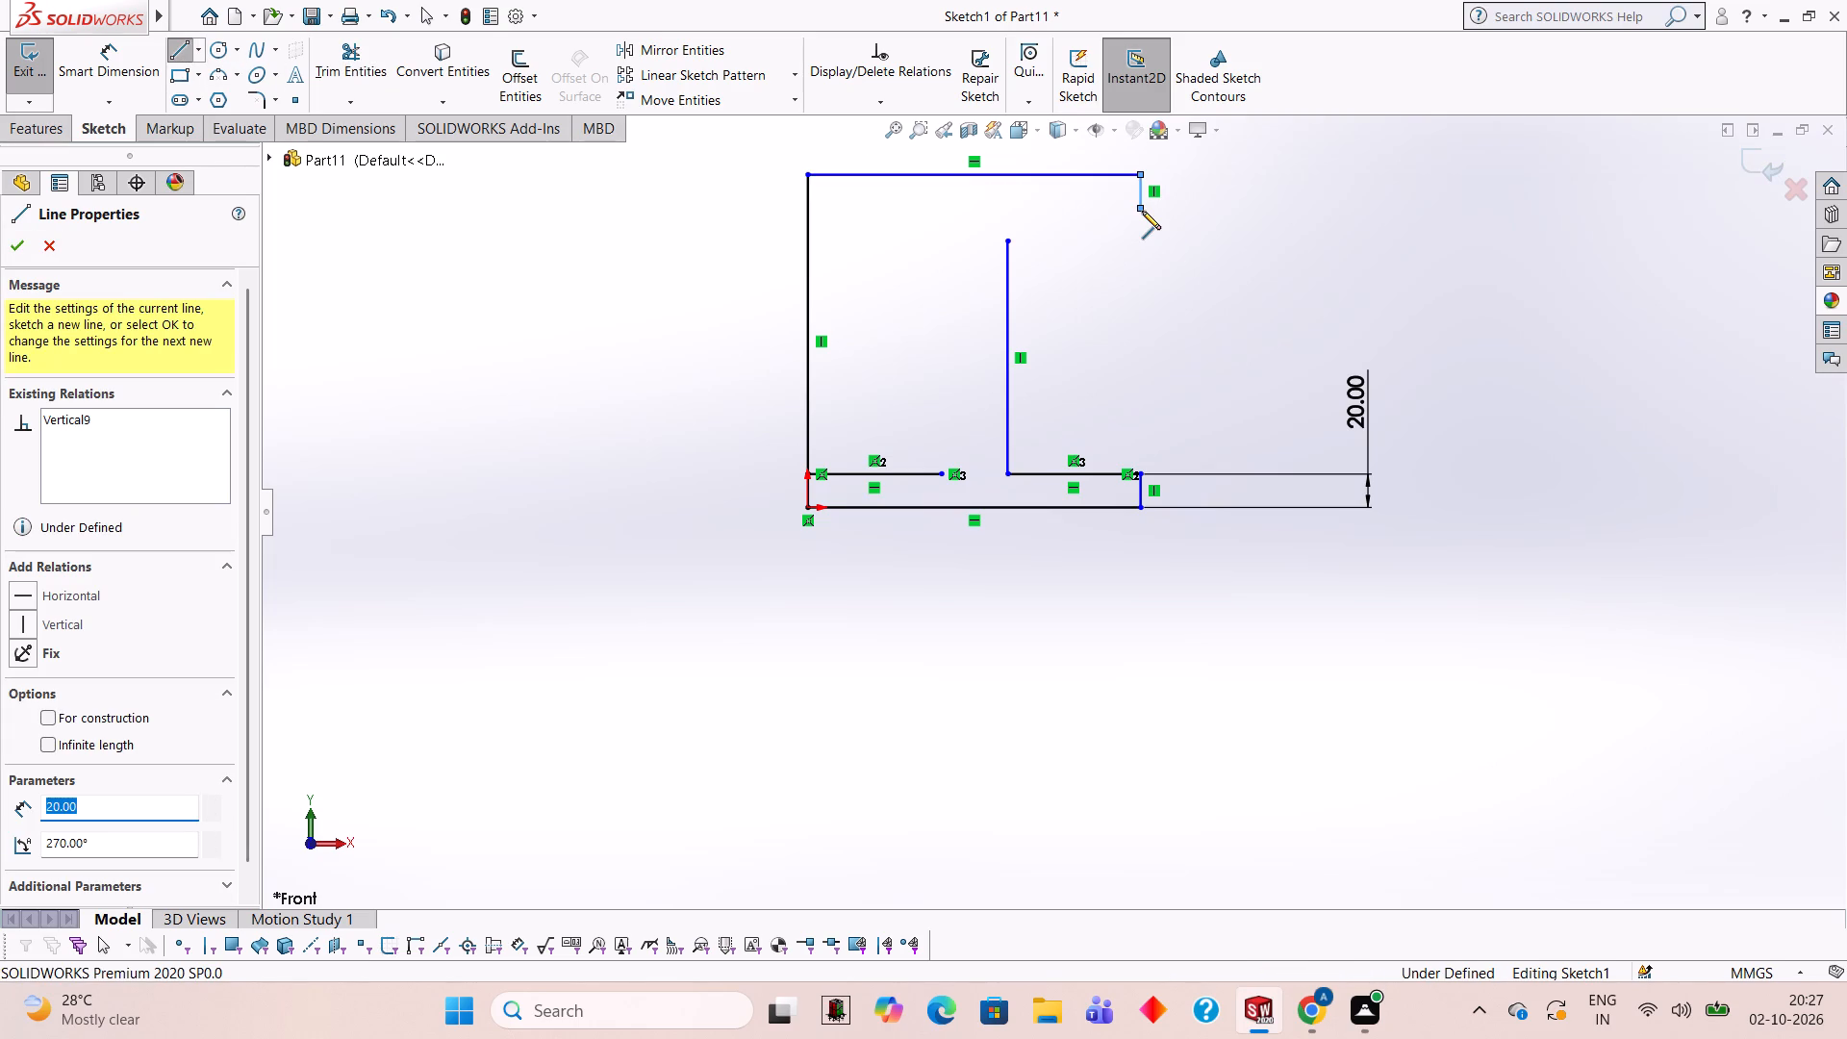
left_click(1008, 208)
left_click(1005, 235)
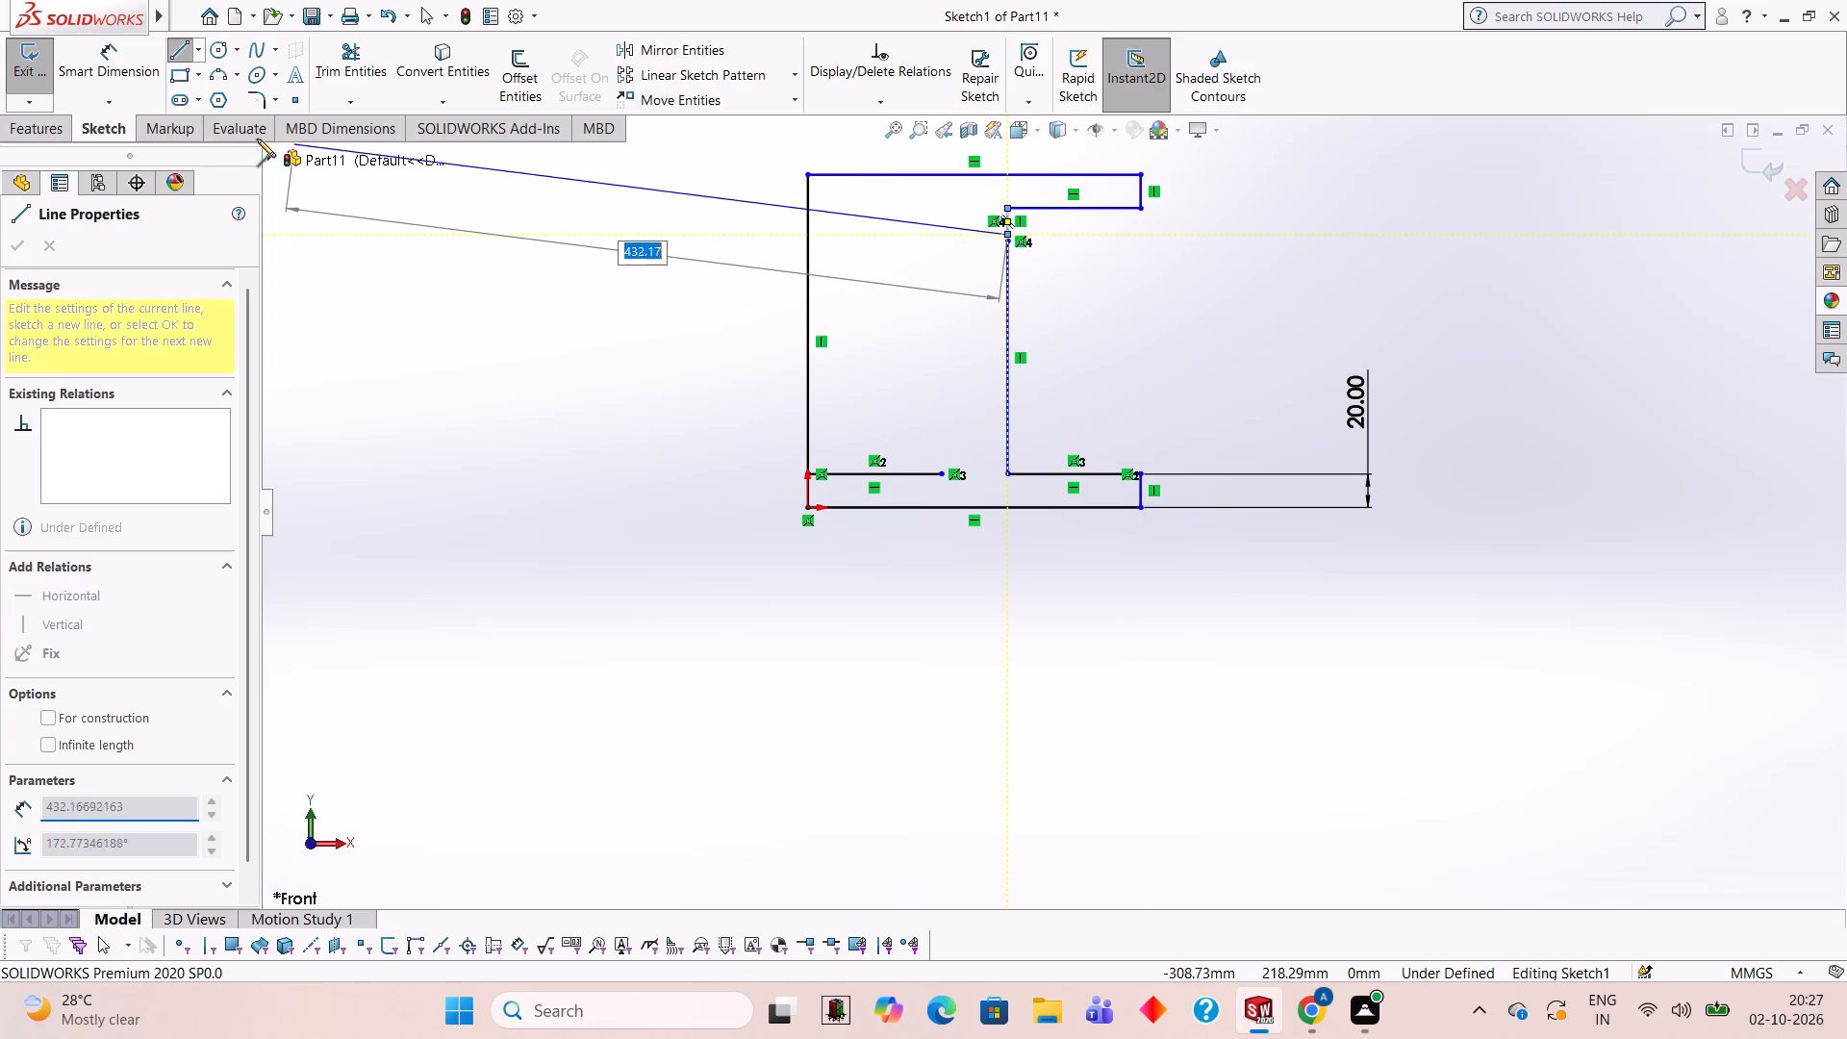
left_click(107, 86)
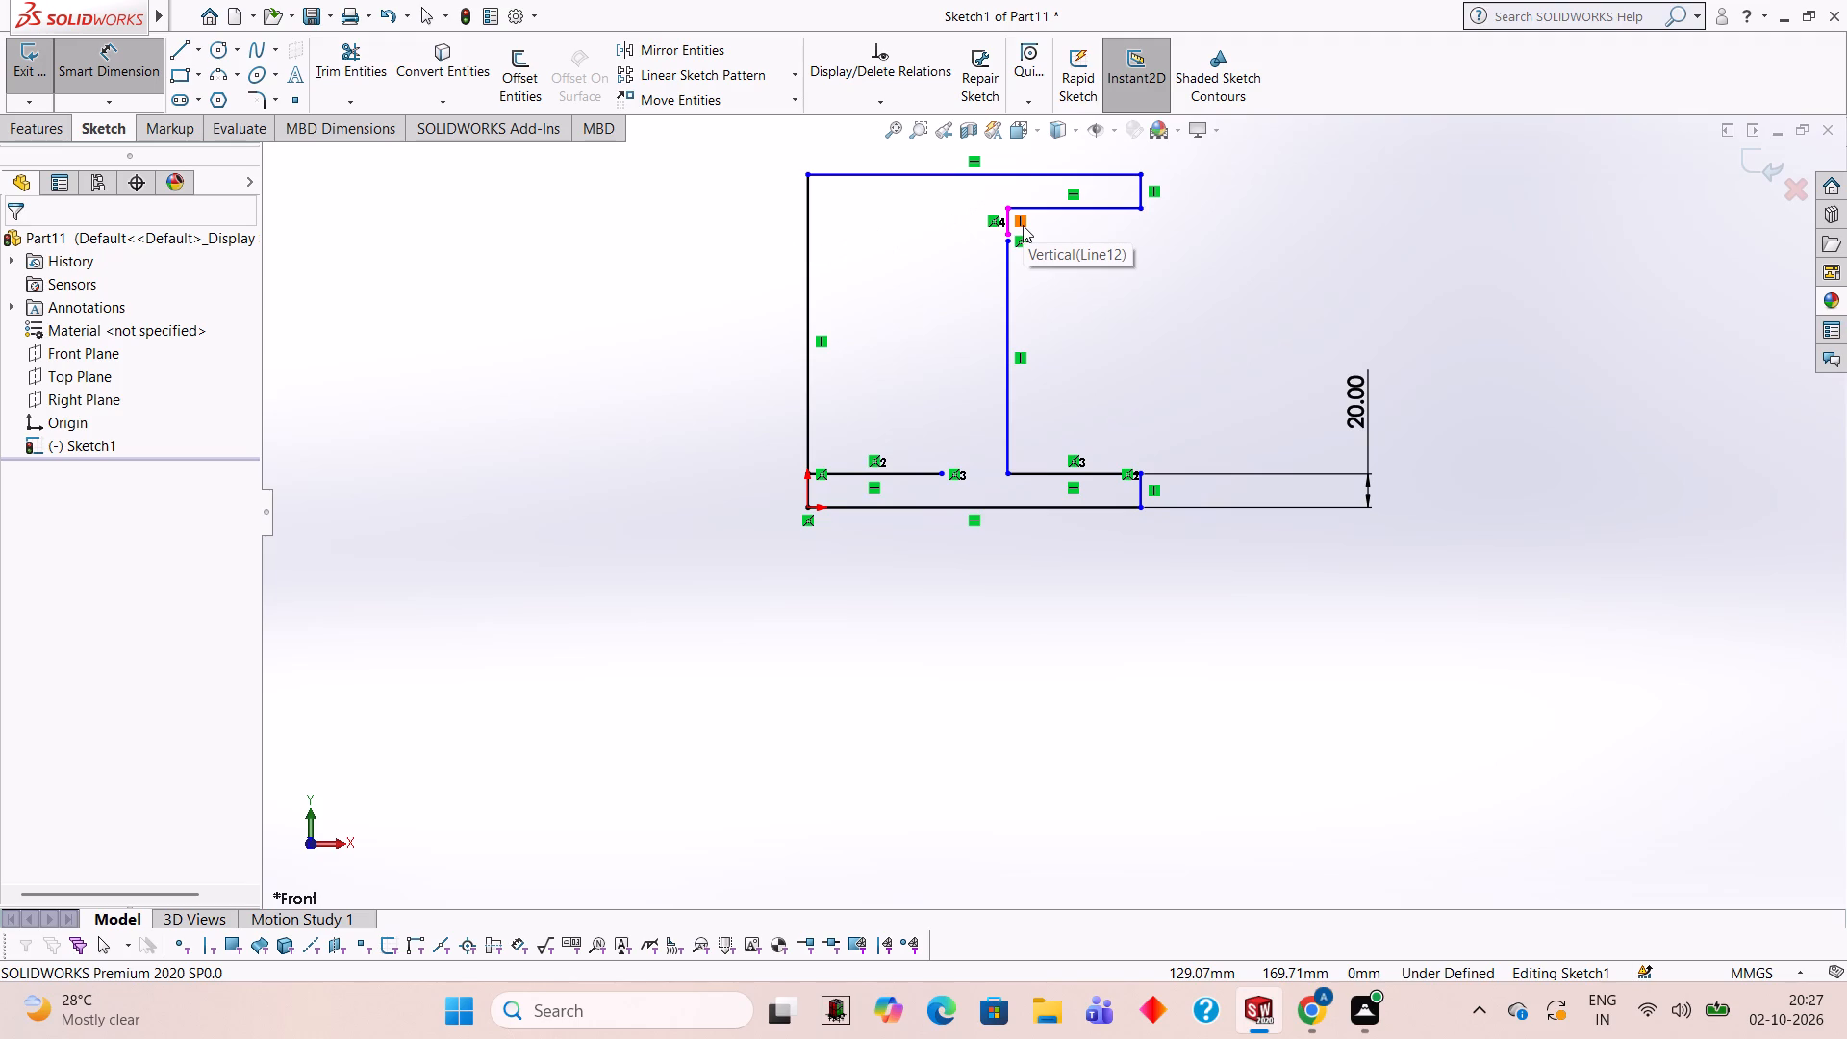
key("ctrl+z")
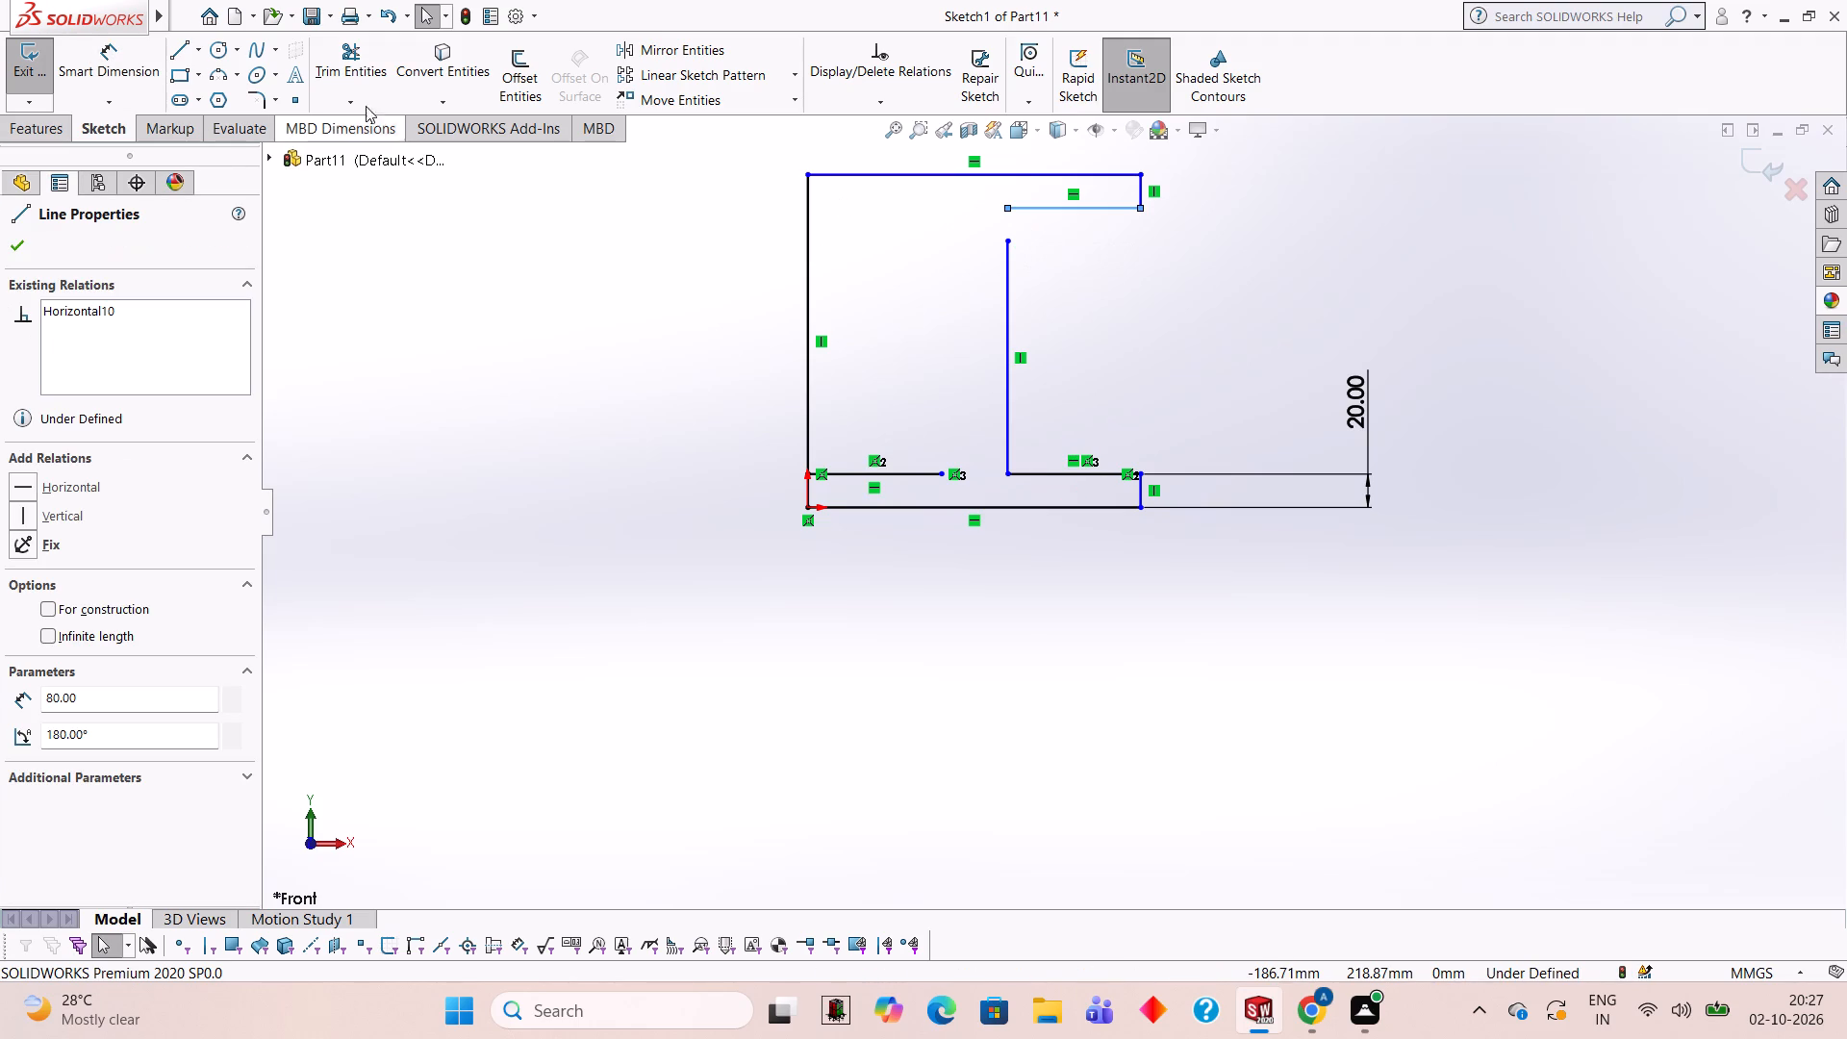
Draw a 20 mm vertical line from the new horizontal line's inner end down to the top of the inner vertical line.
left_click(176, 45)
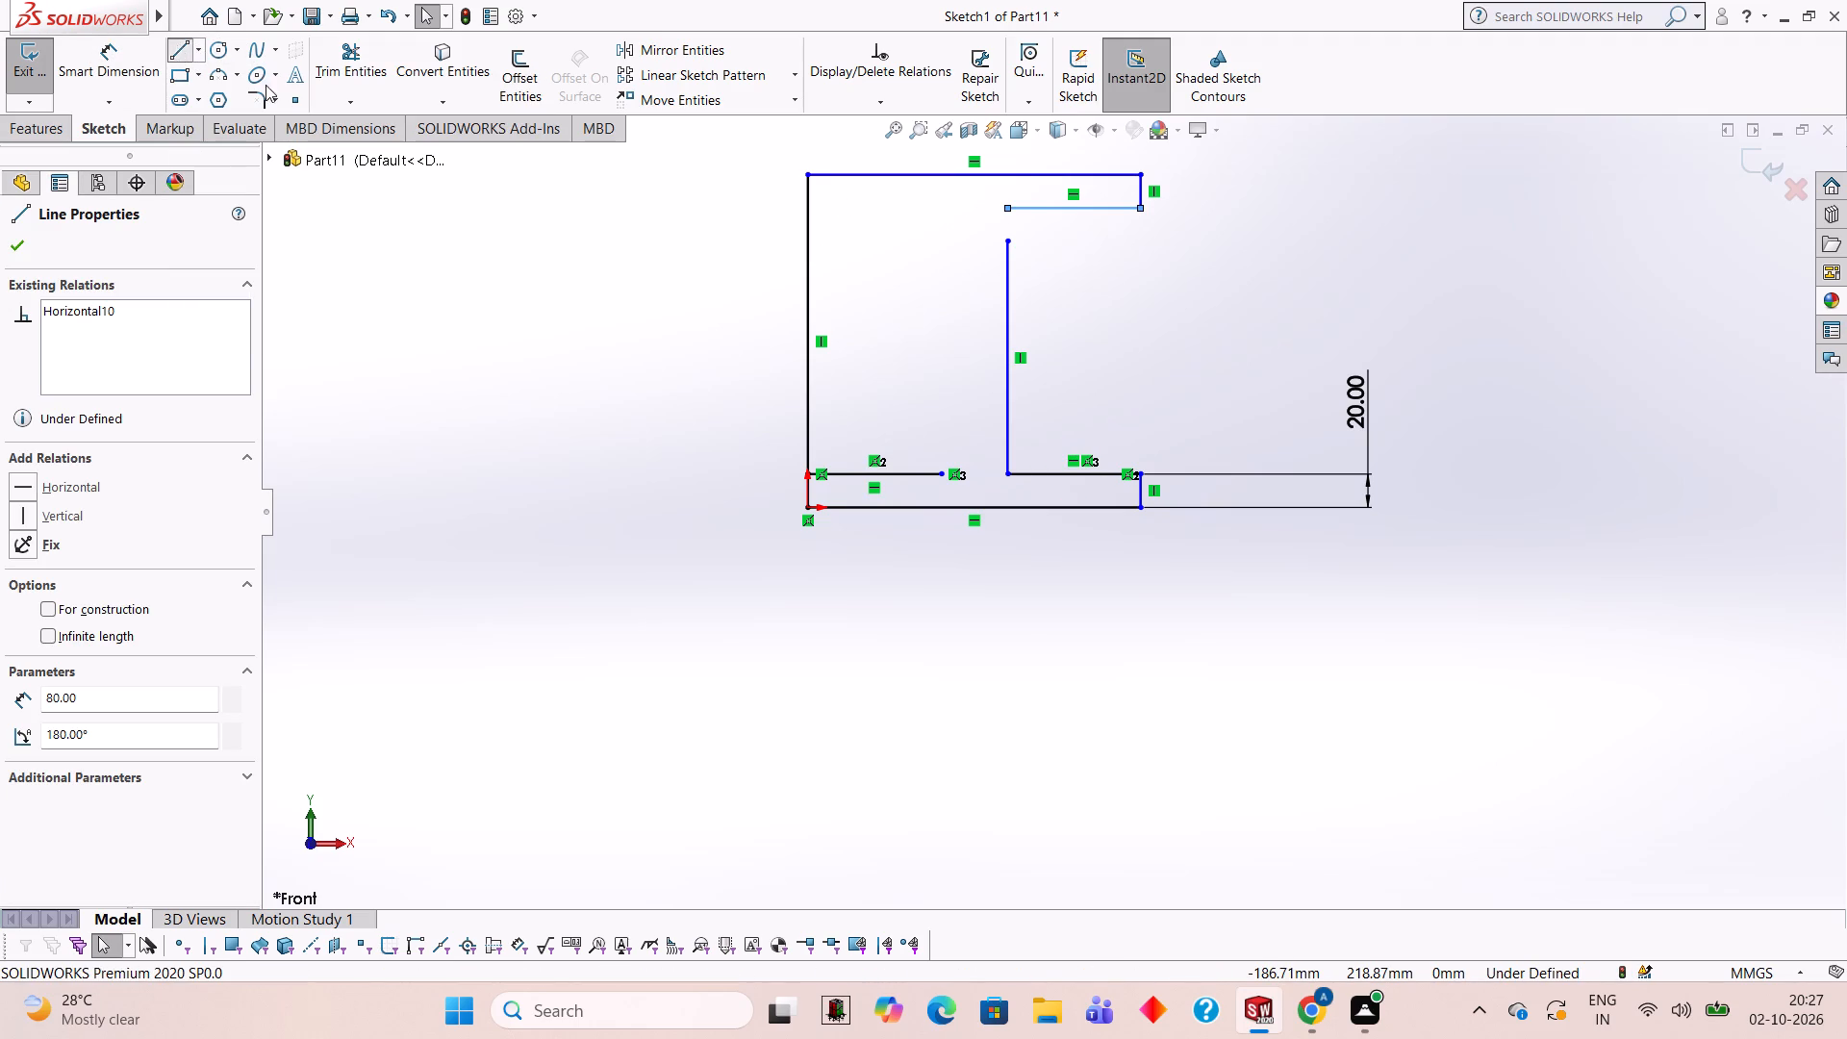
left_click(1006, 206)
left_click(1003, 240)
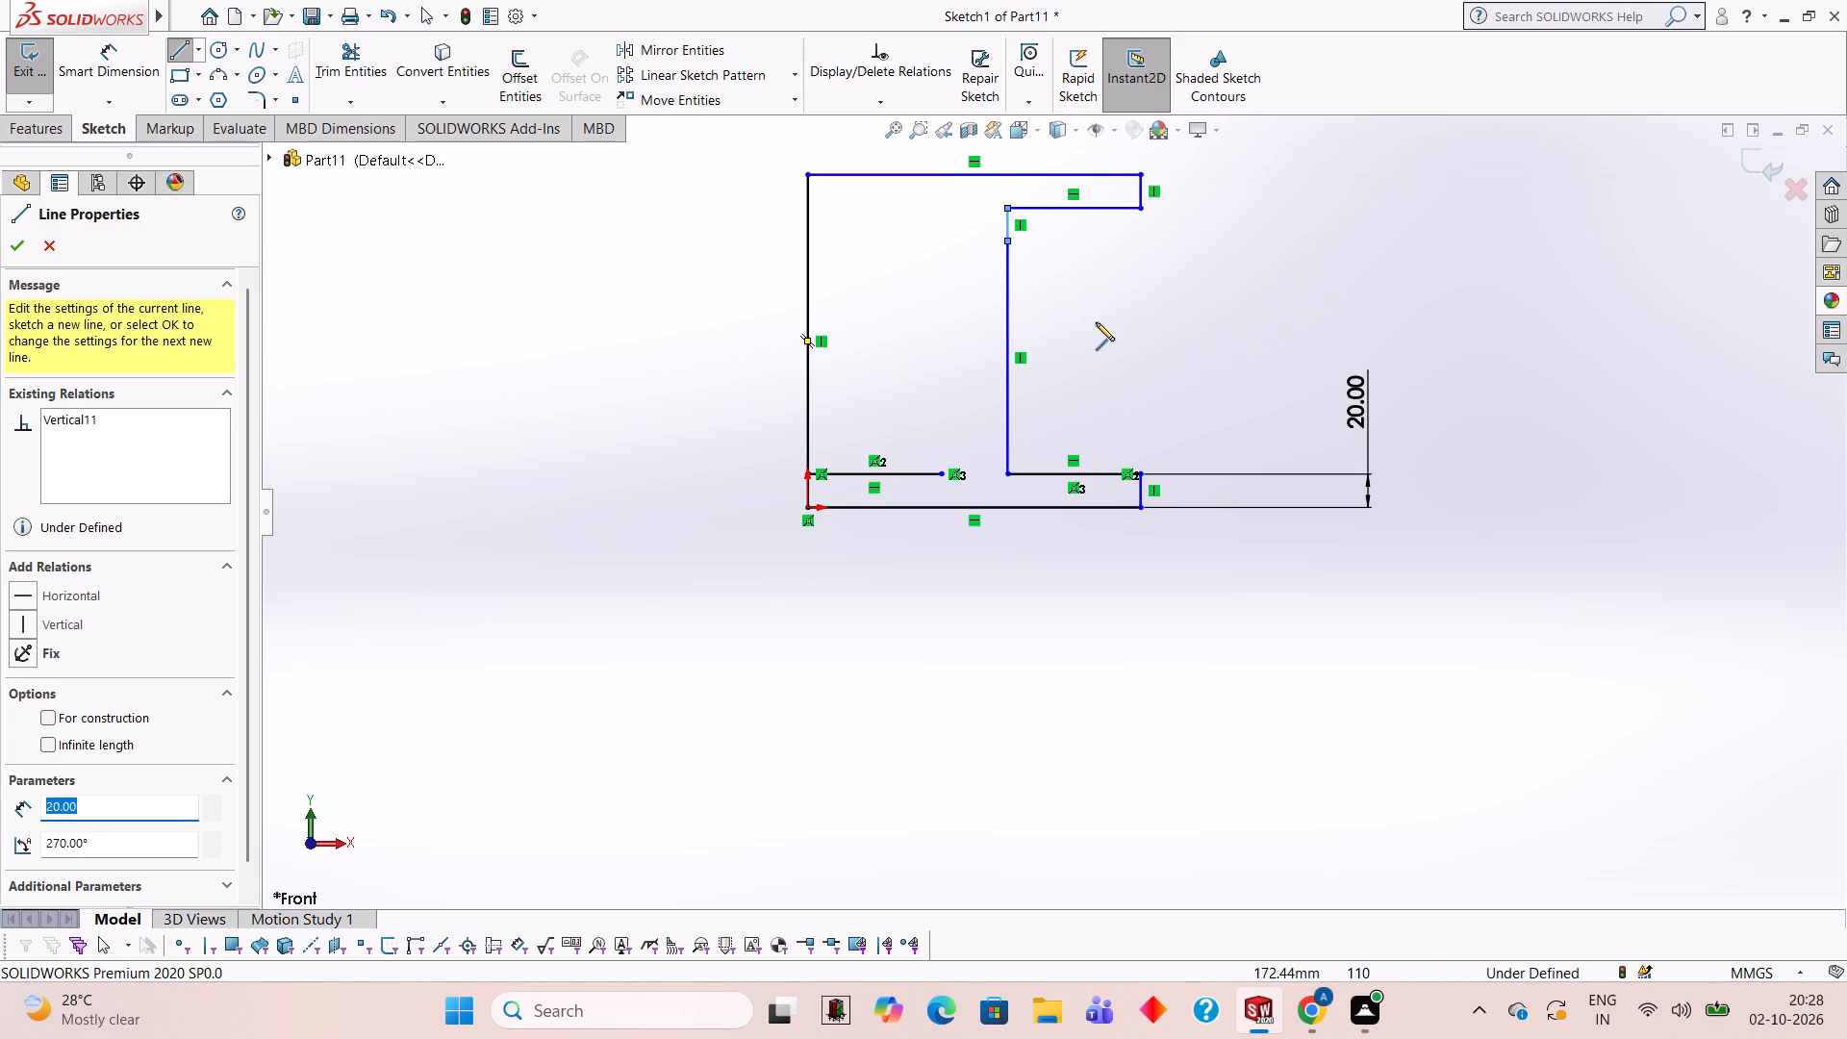
Dimension the height of the inner opening between its upper and lower corner points as 160 mm.
left_click(145, 67)
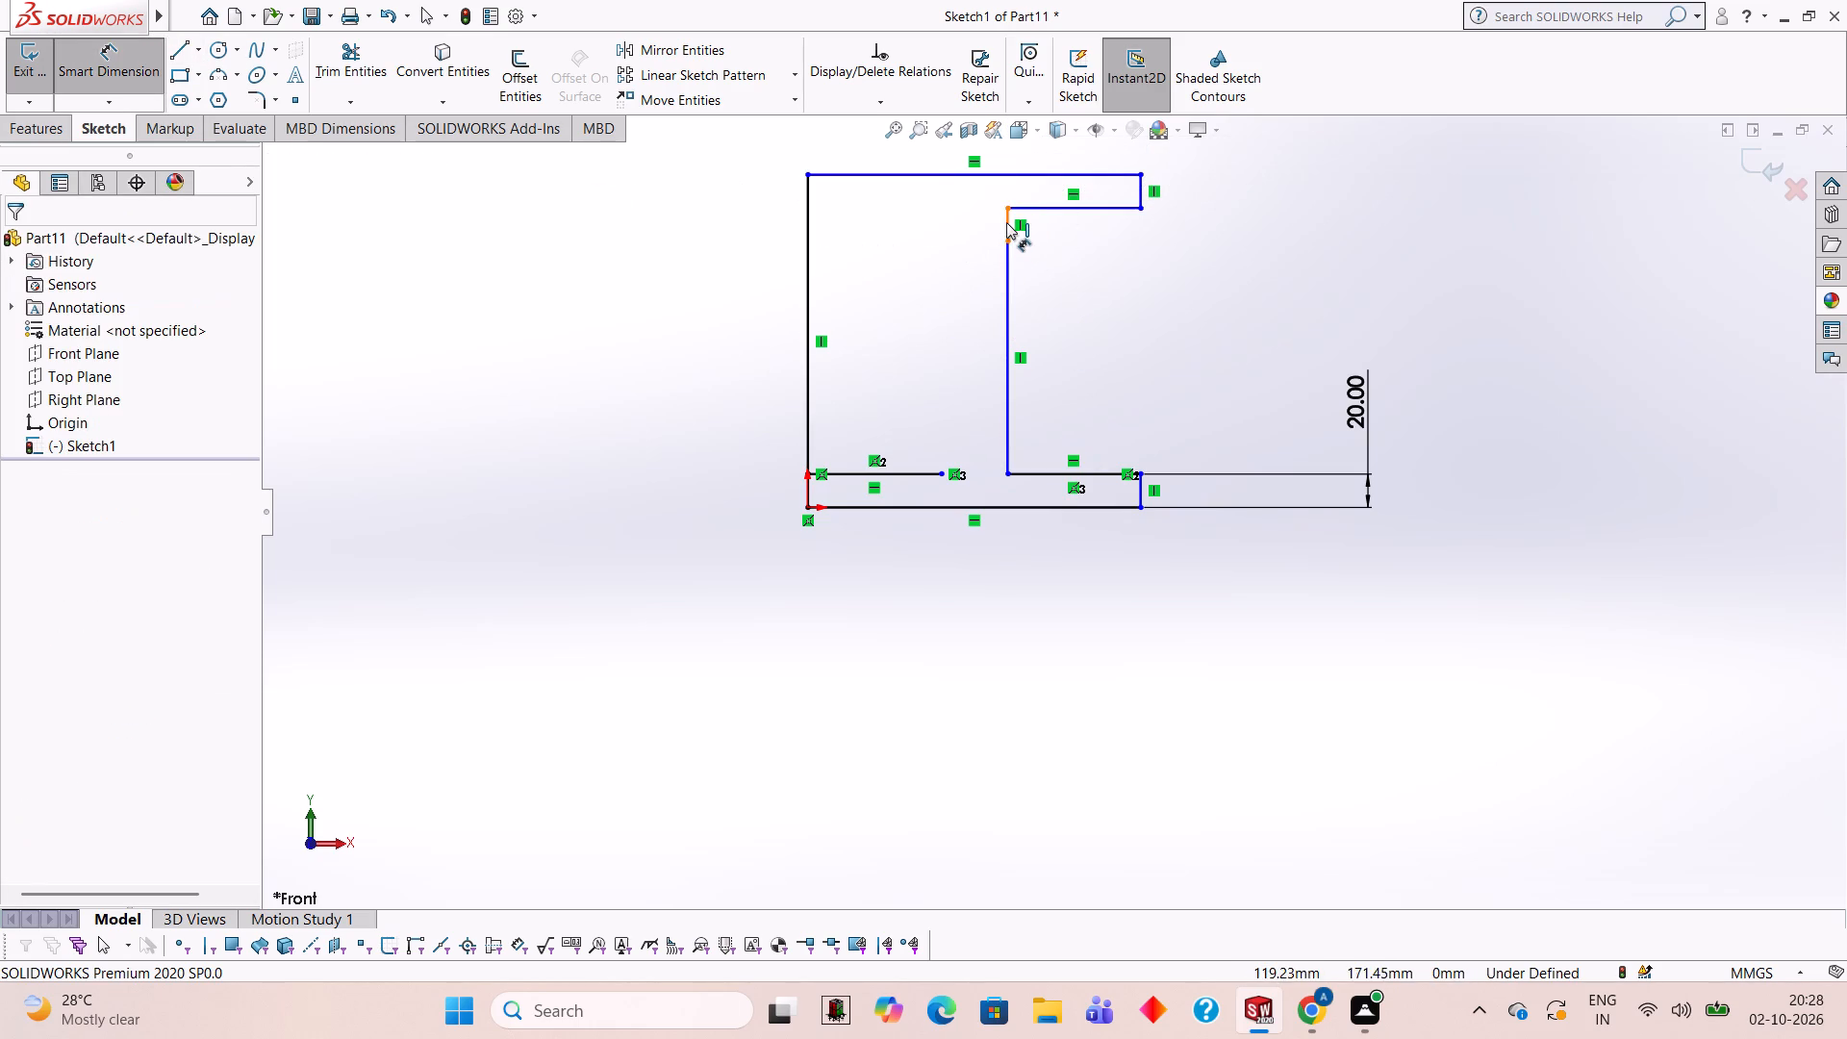
left_click(1008, 206)
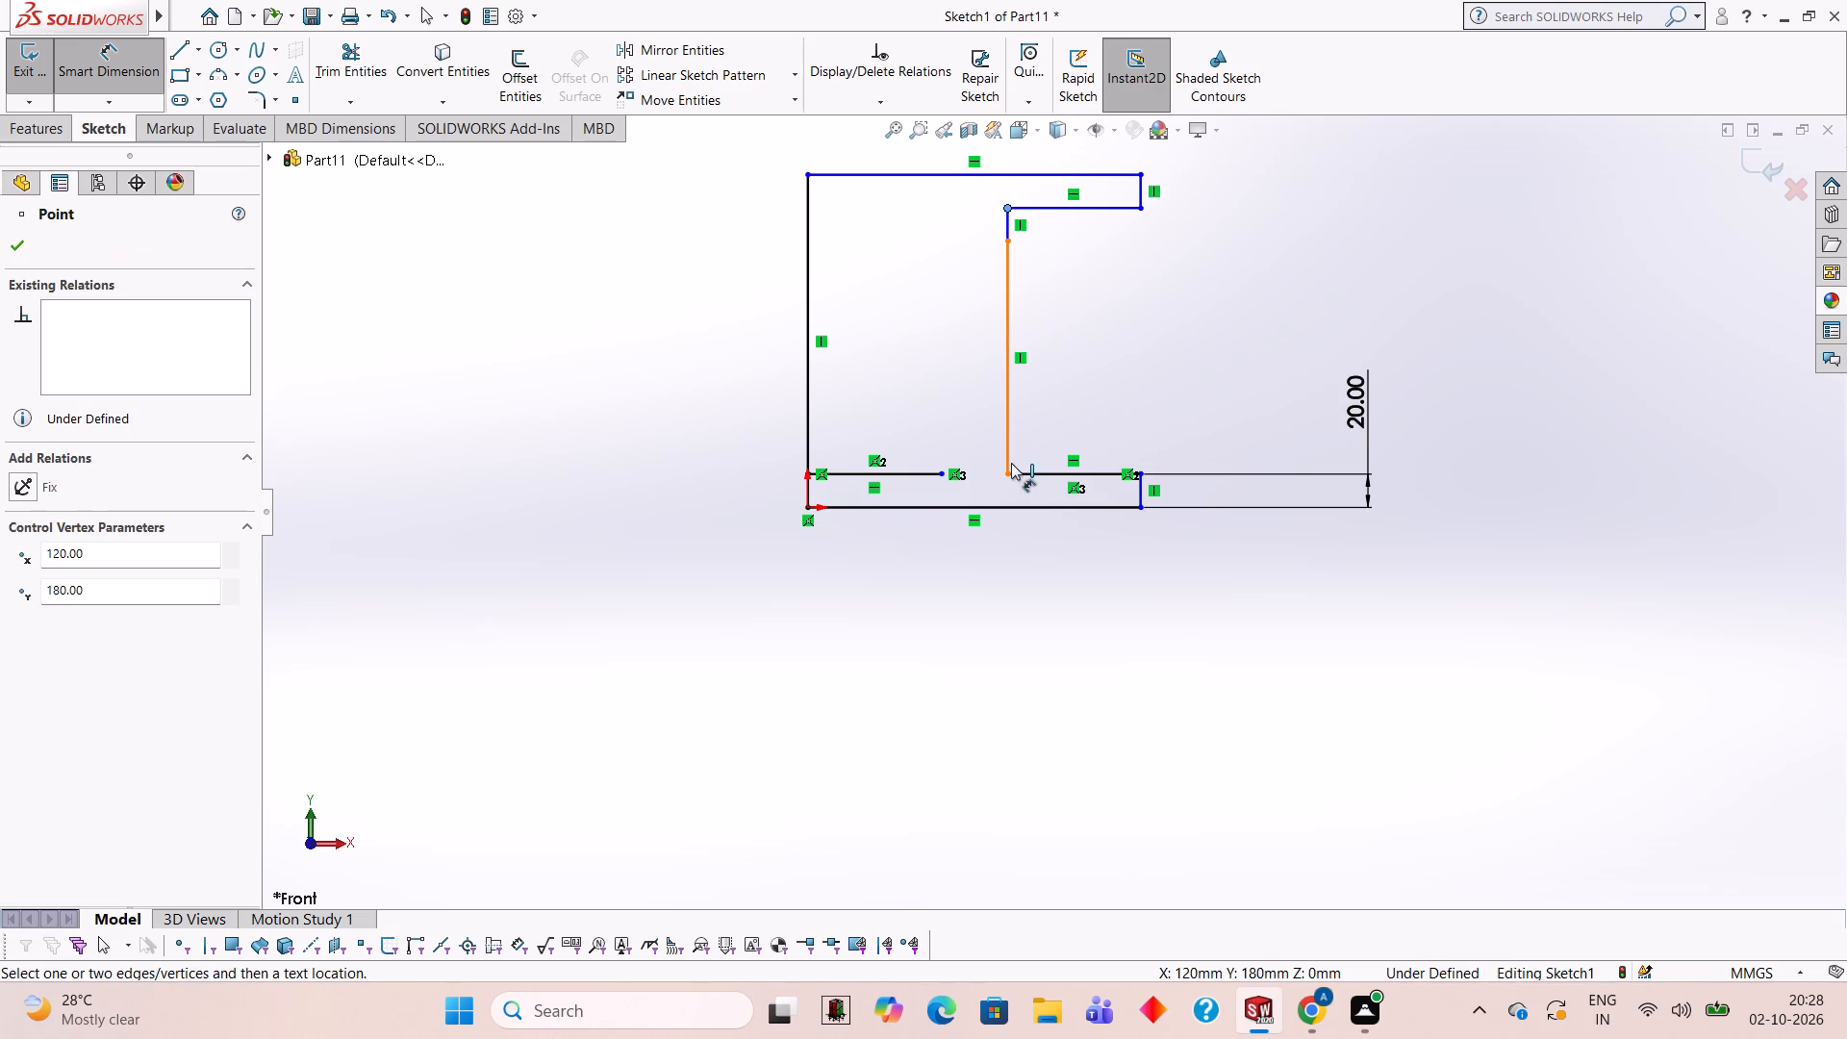
left_click(1004, 469)
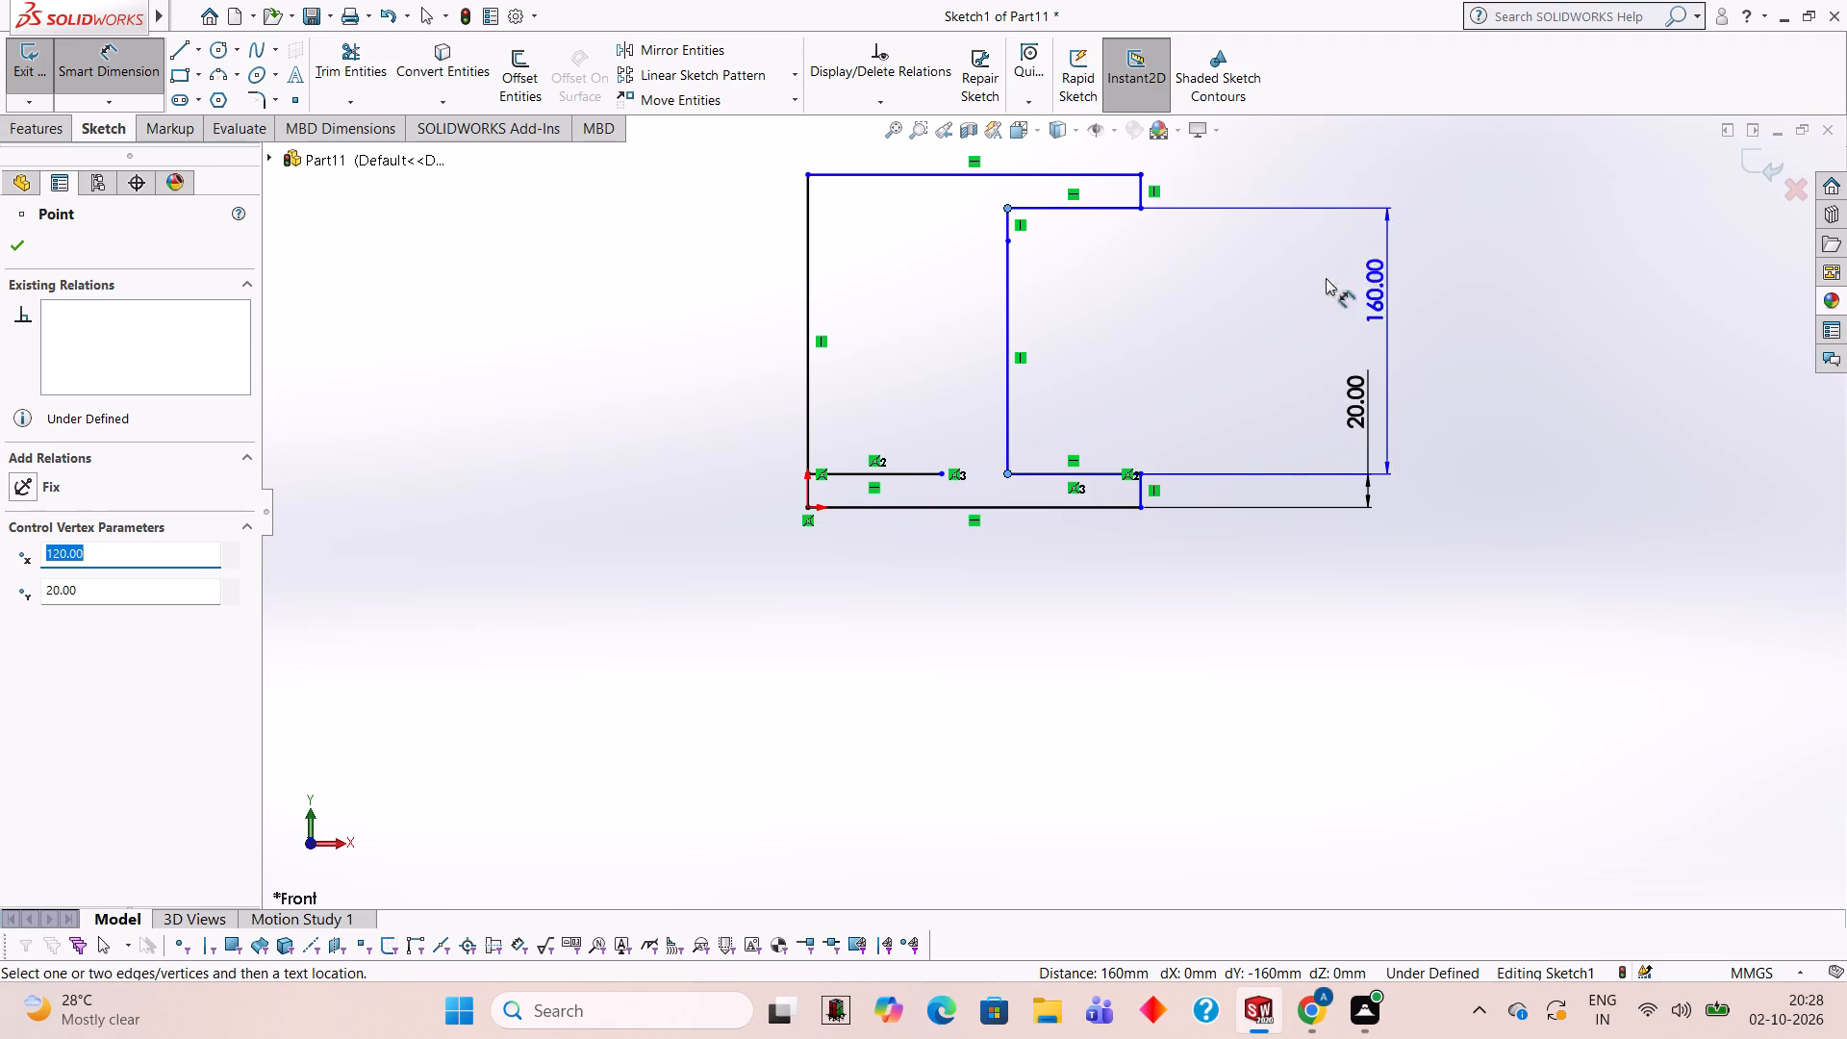
left_click(1450, 279)
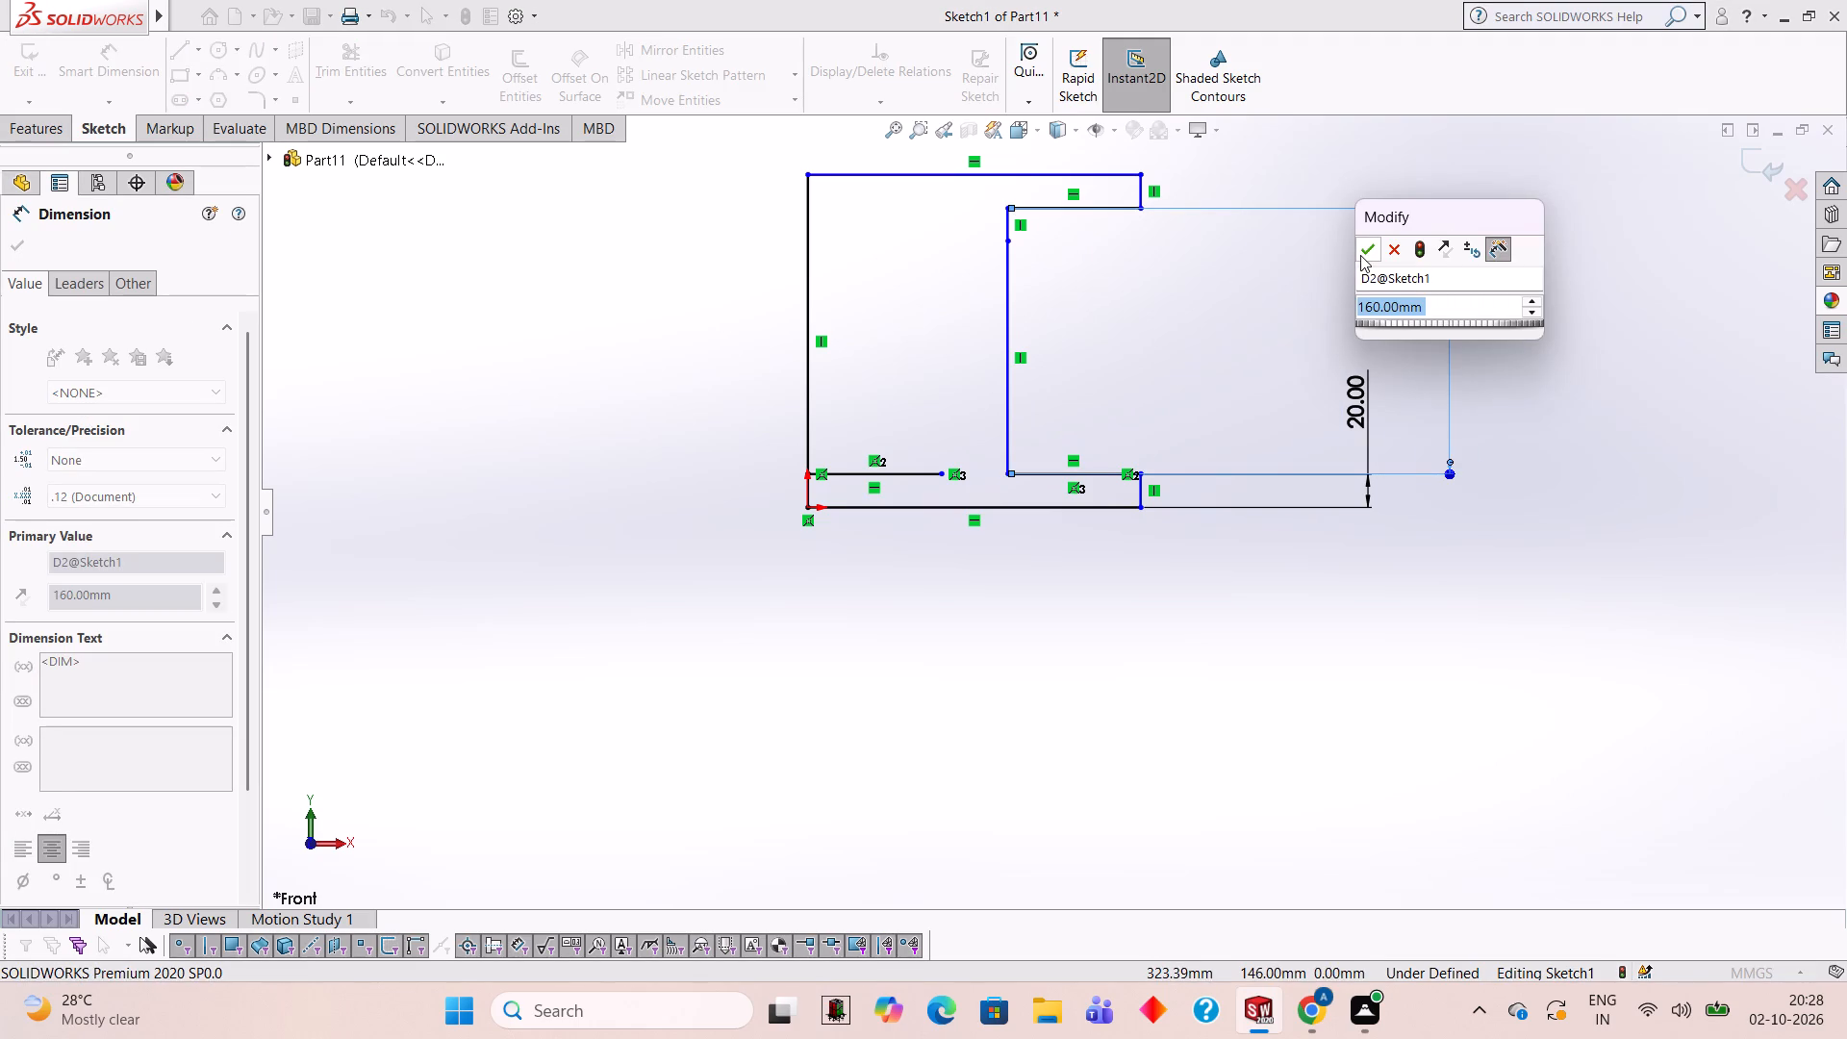
left_click(1360, 253)
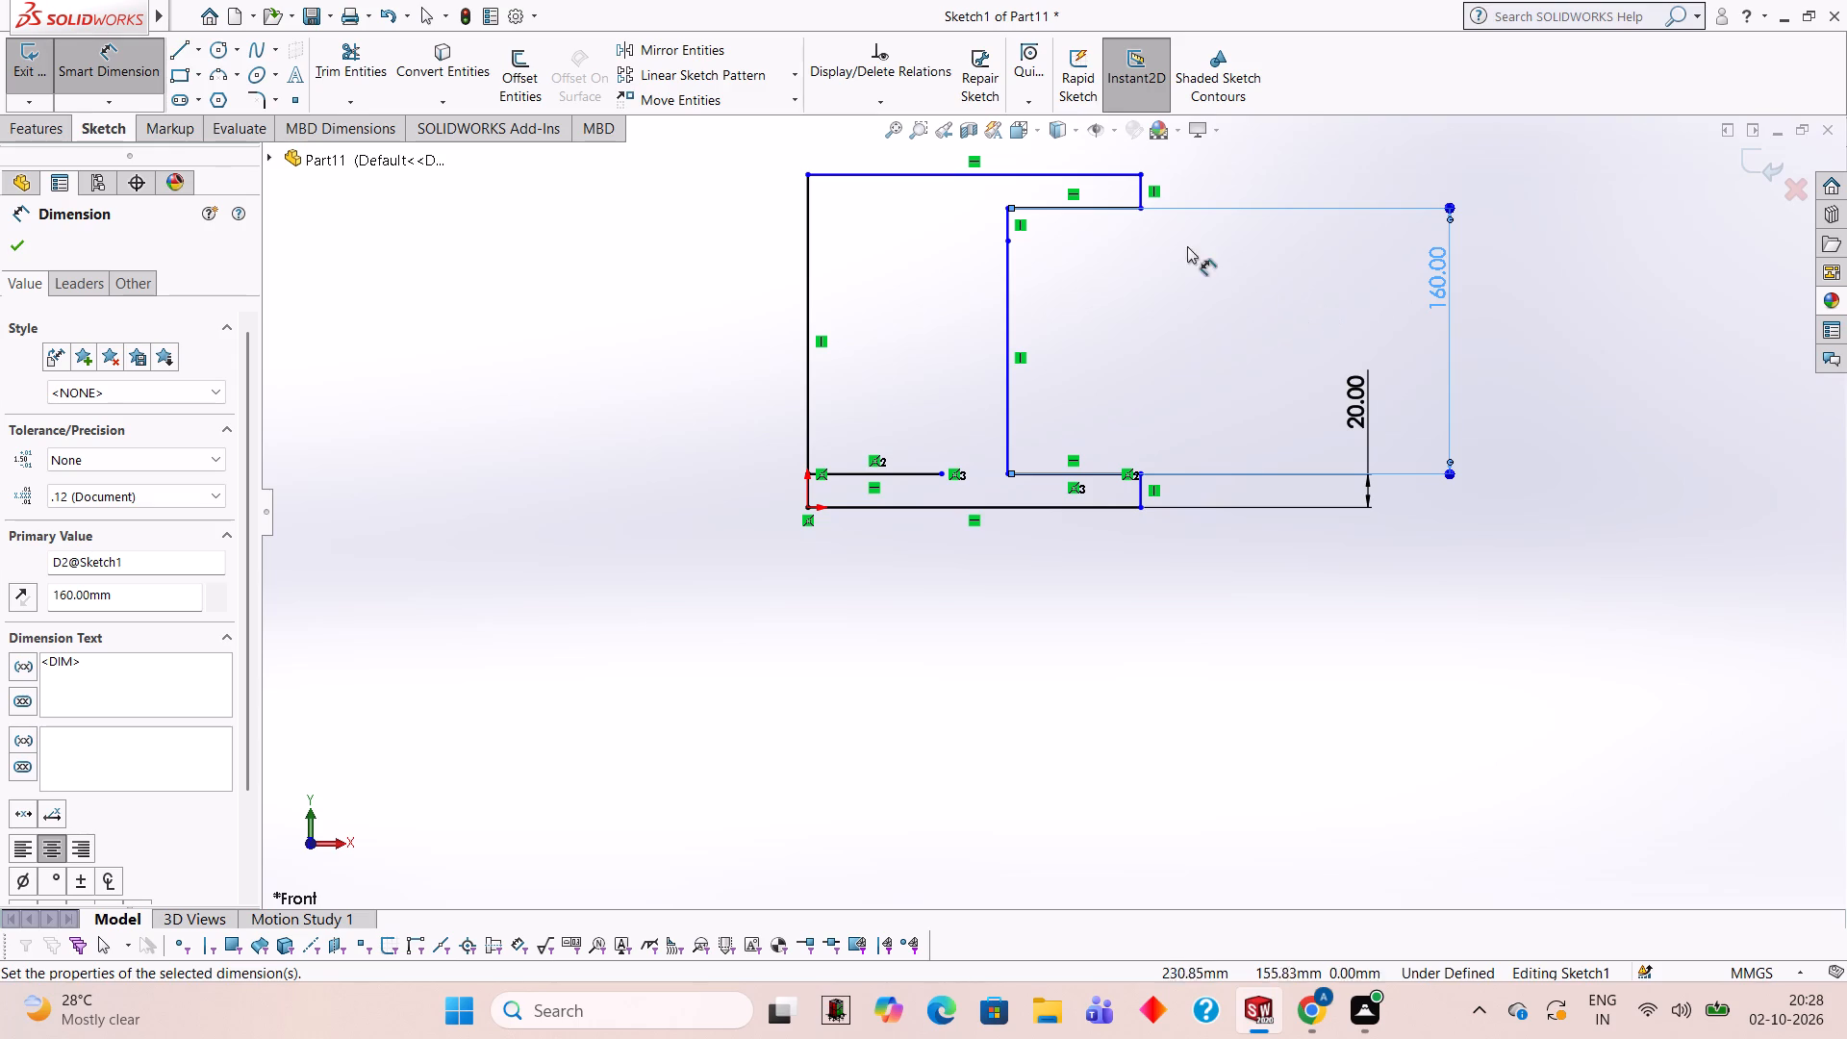
Dimension the short vertical line at the upper arm's outer end as 20 mm.
left_click(1141, 190)
left_click(1248, 187)
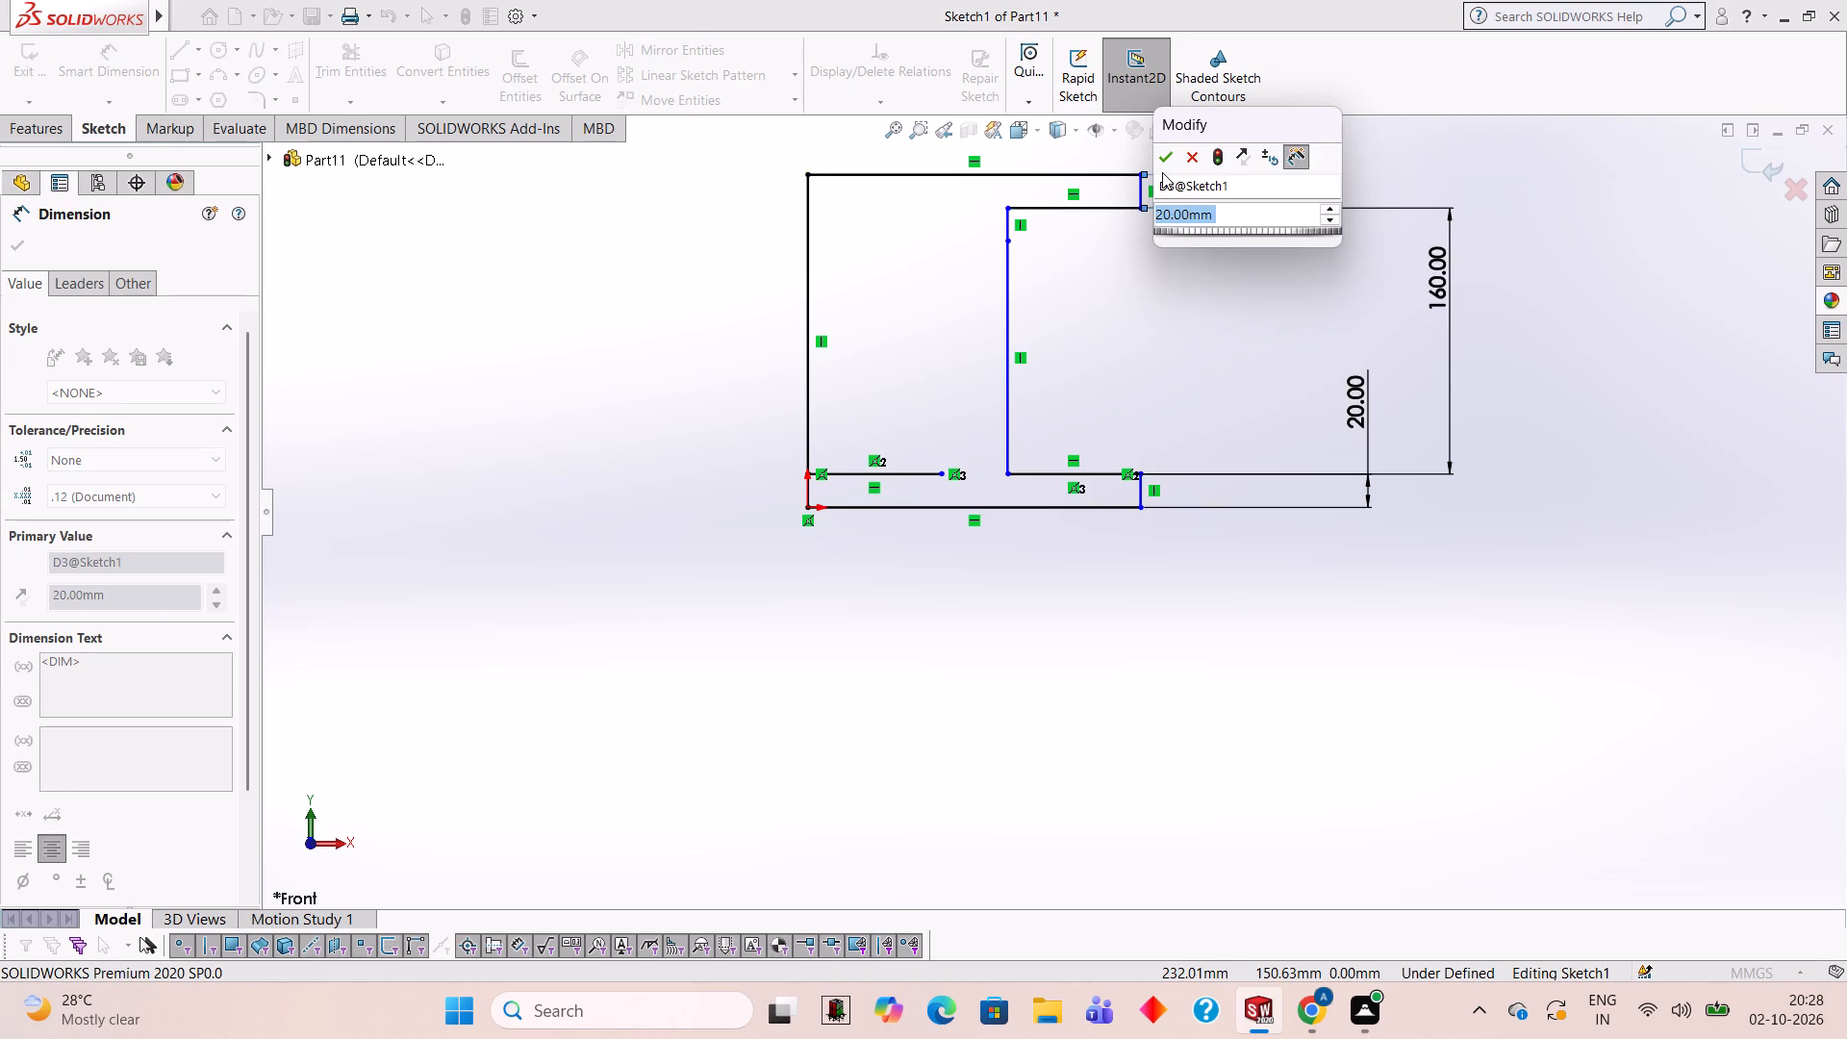
left_click(1164, 158)
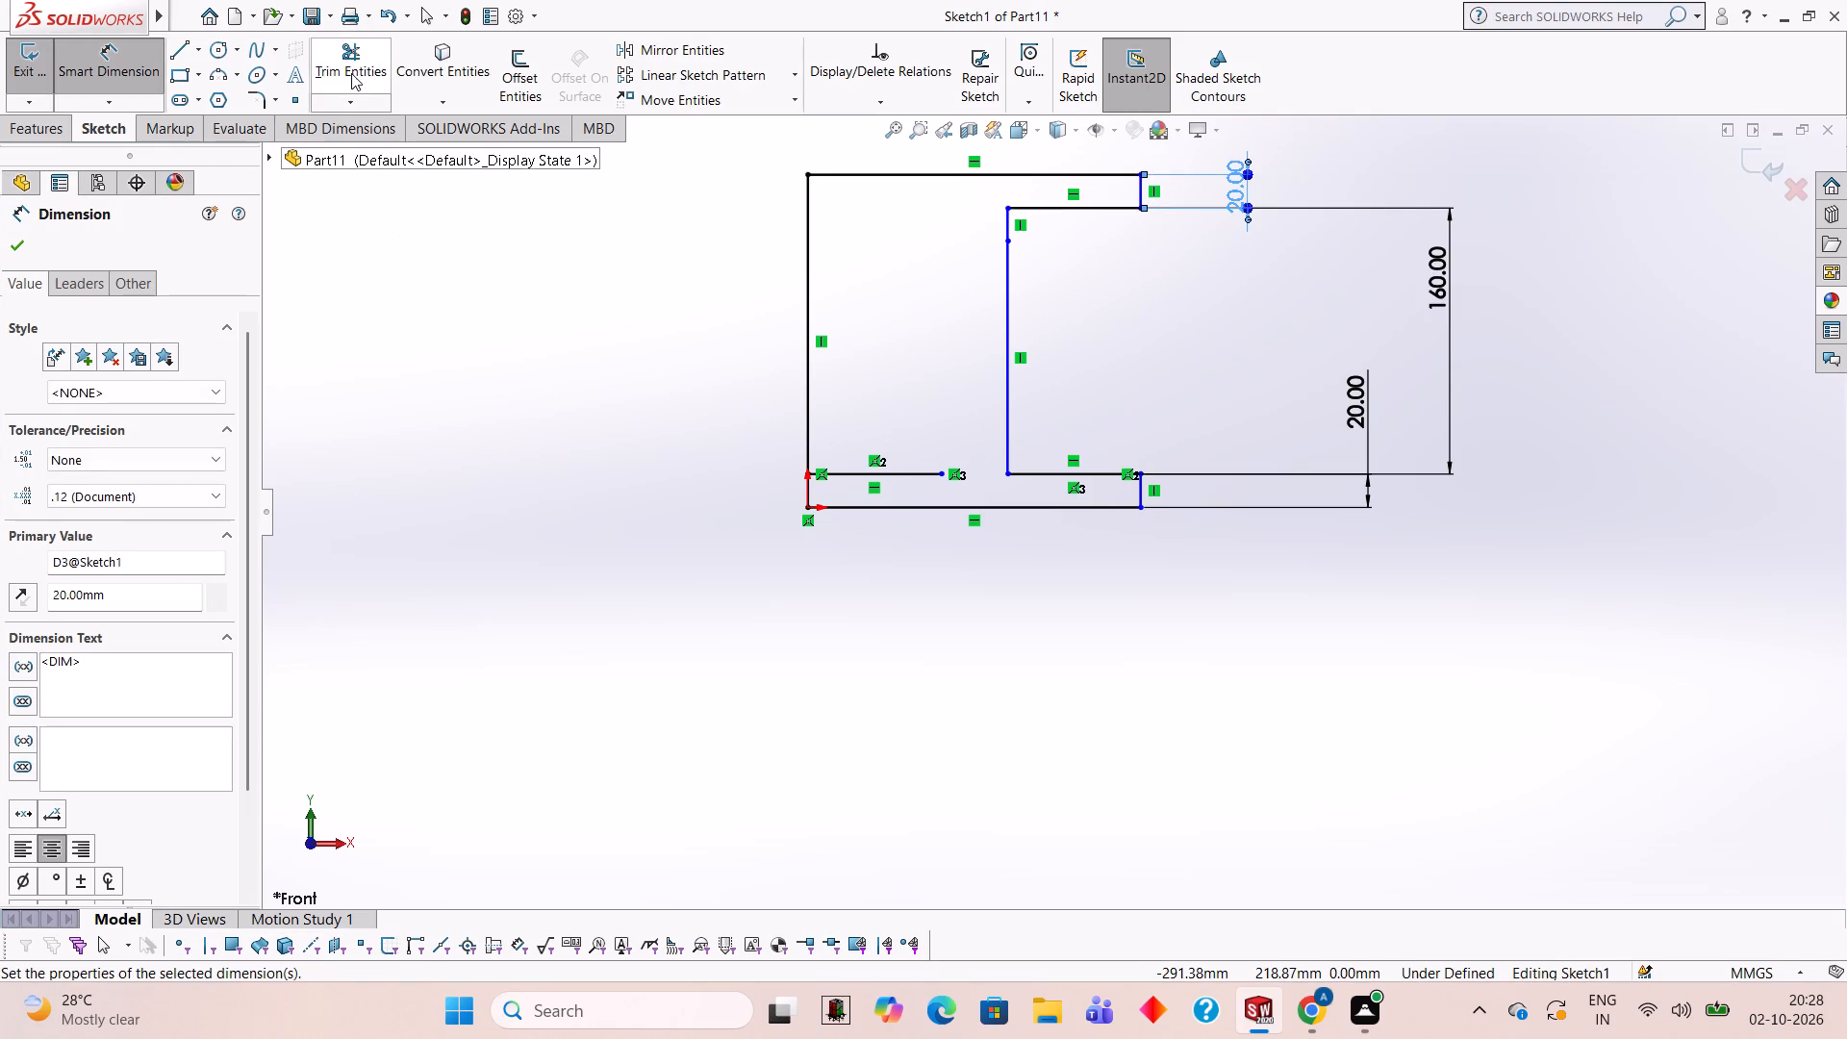
Trim away the leftover 80 mm horizontal line inside the profile near the origin.
left_click(351, 73)
left_click(902, 469)
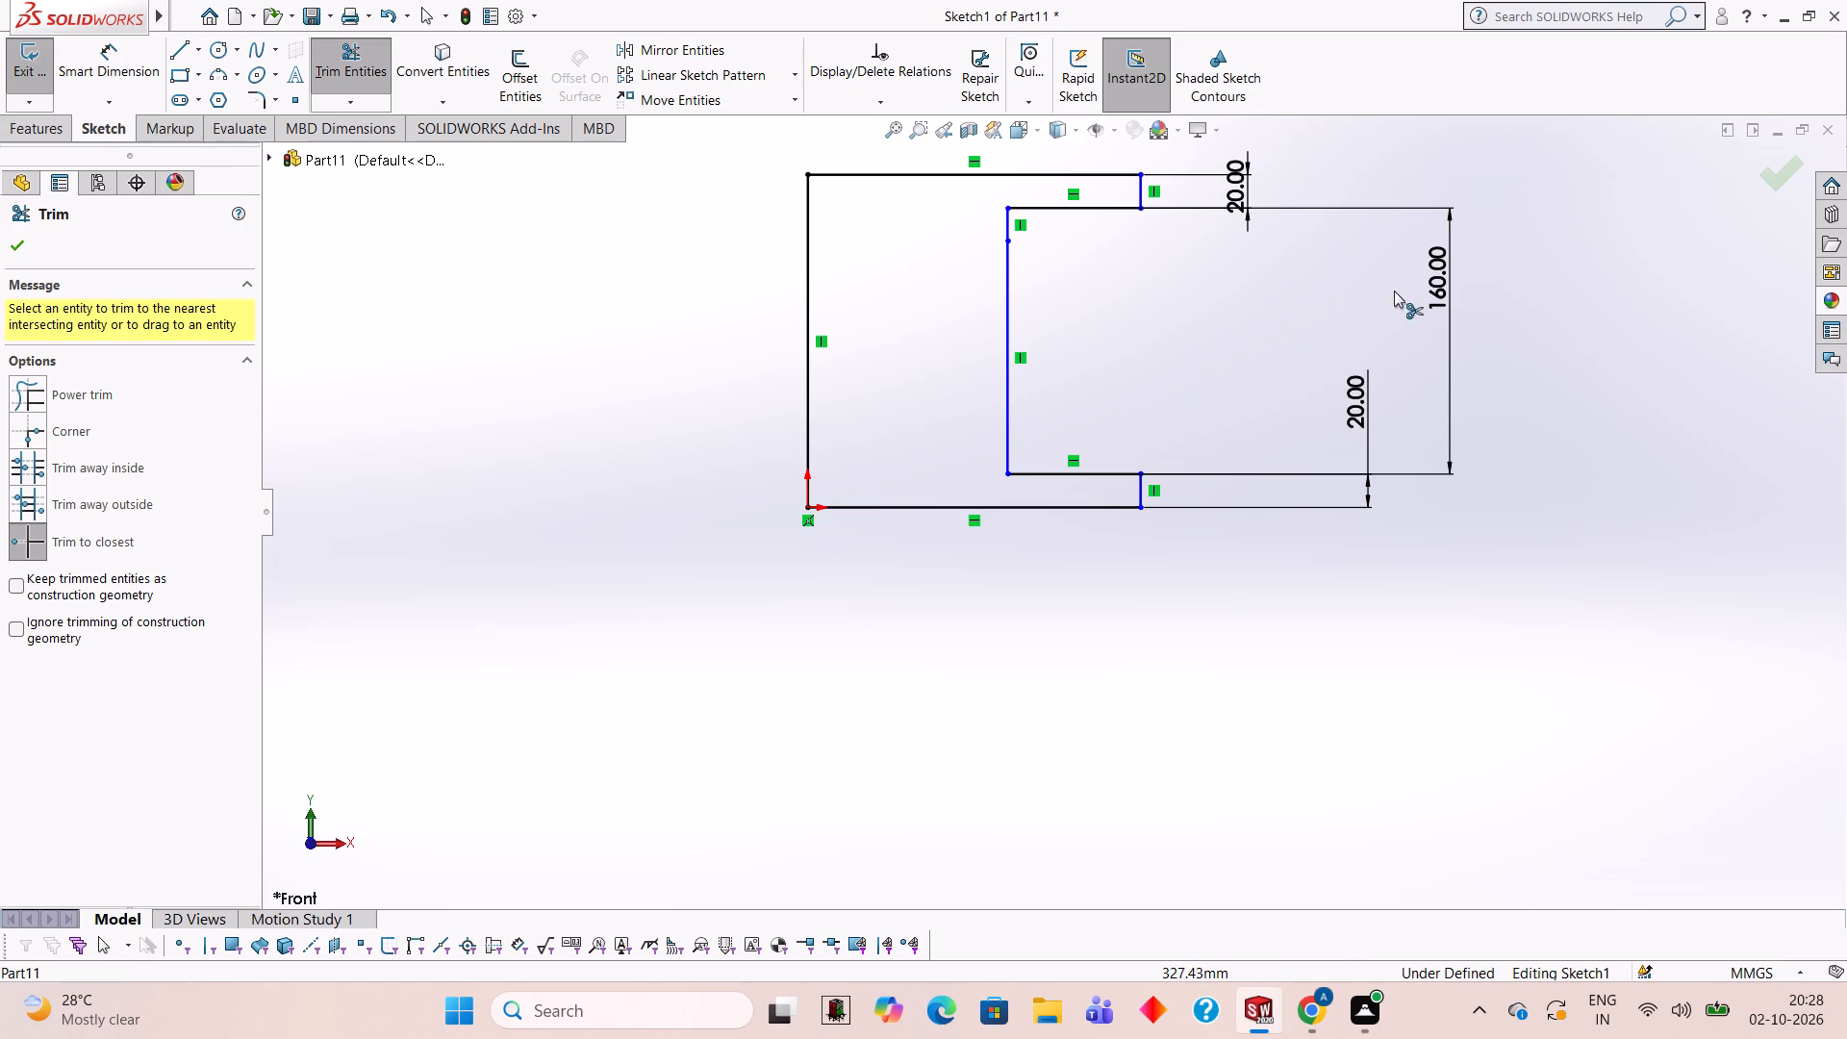
Round the upper and lower inner corners of the opening with 10 mm sketch fillets.
scroll(1414, 135, "up", 1)
scroll(1414, 135, "down", 1)
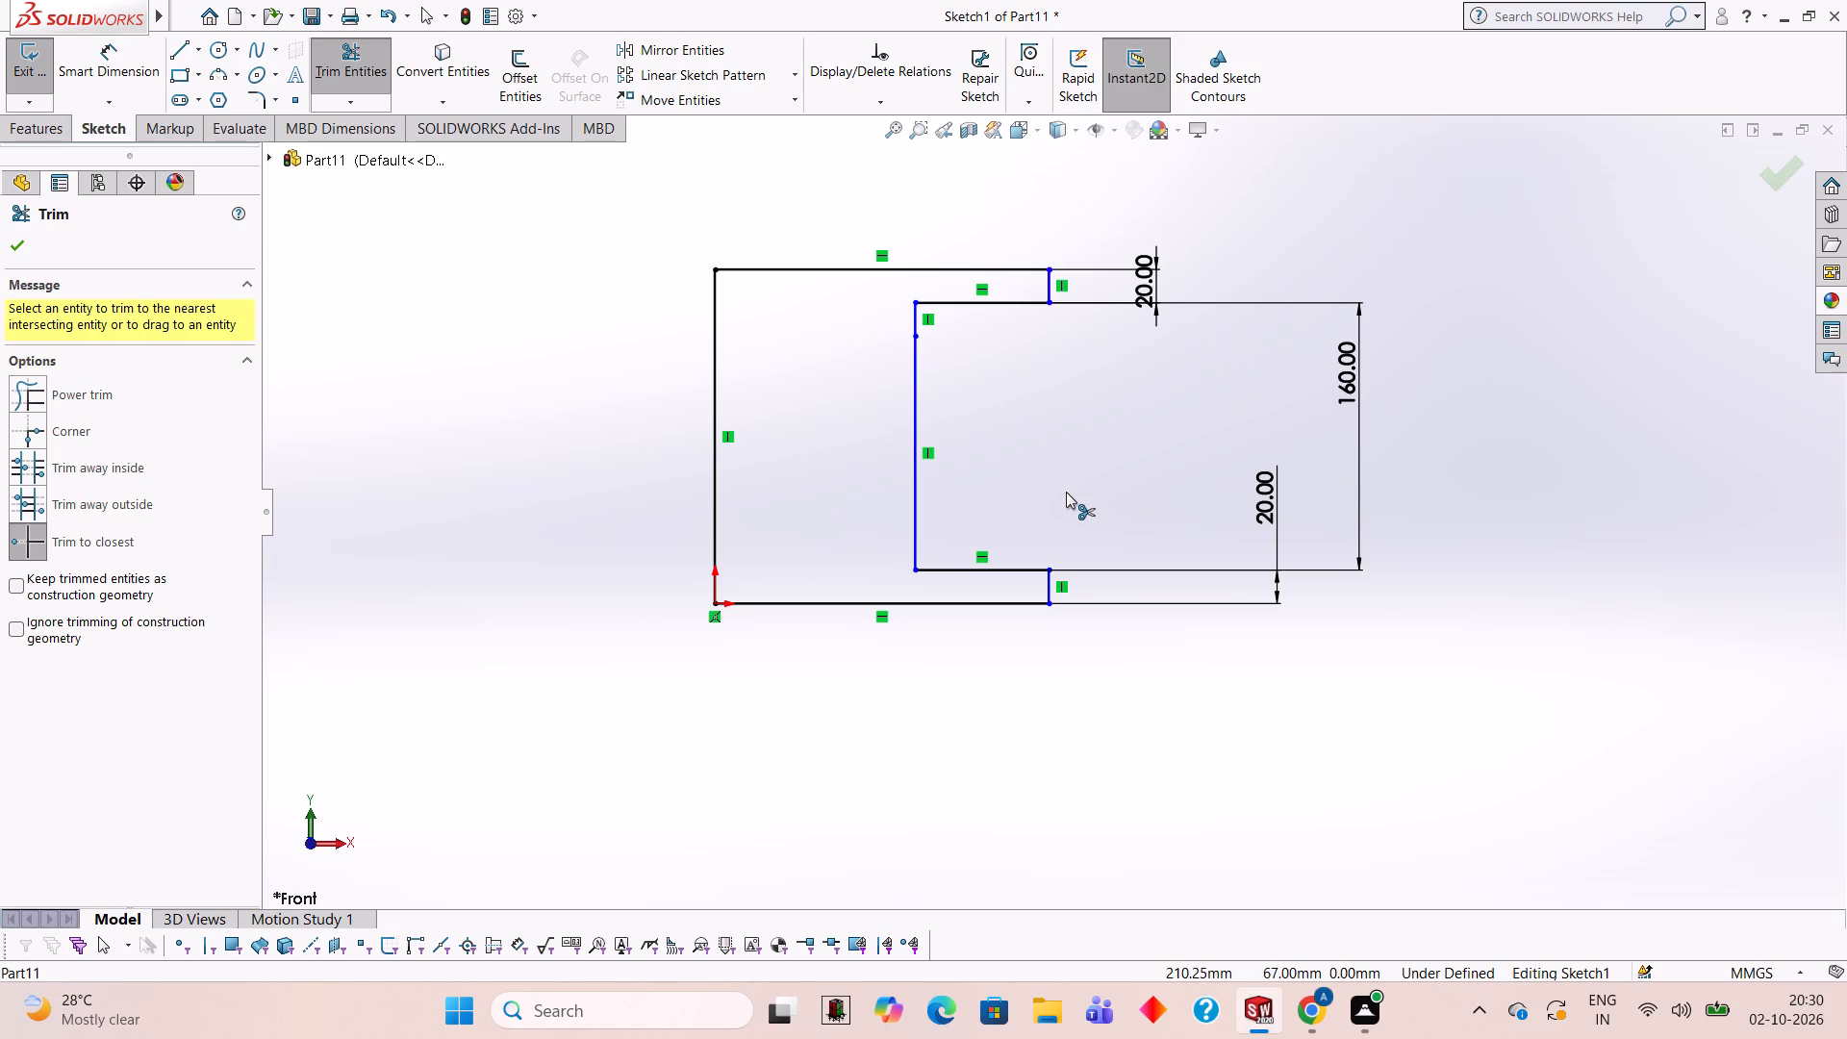
left_click(263, 101)
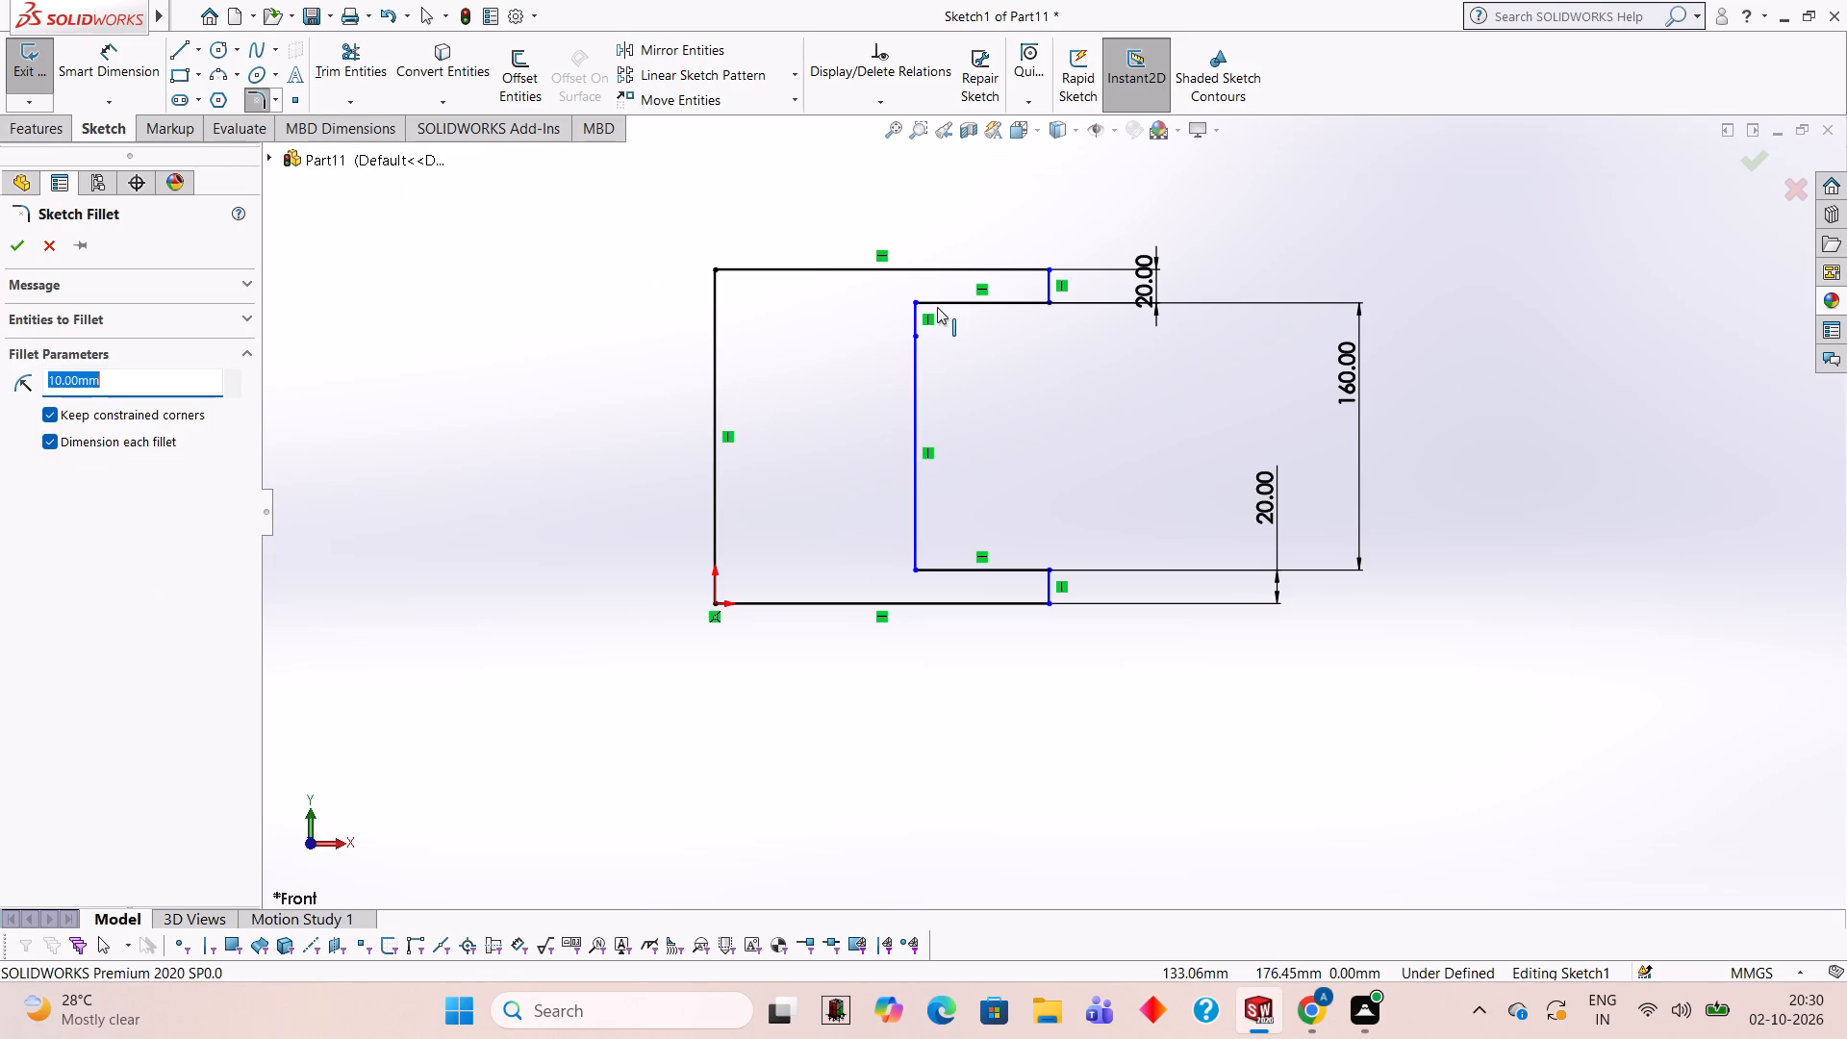
left_click(938, 306)
left_click(921, 336)
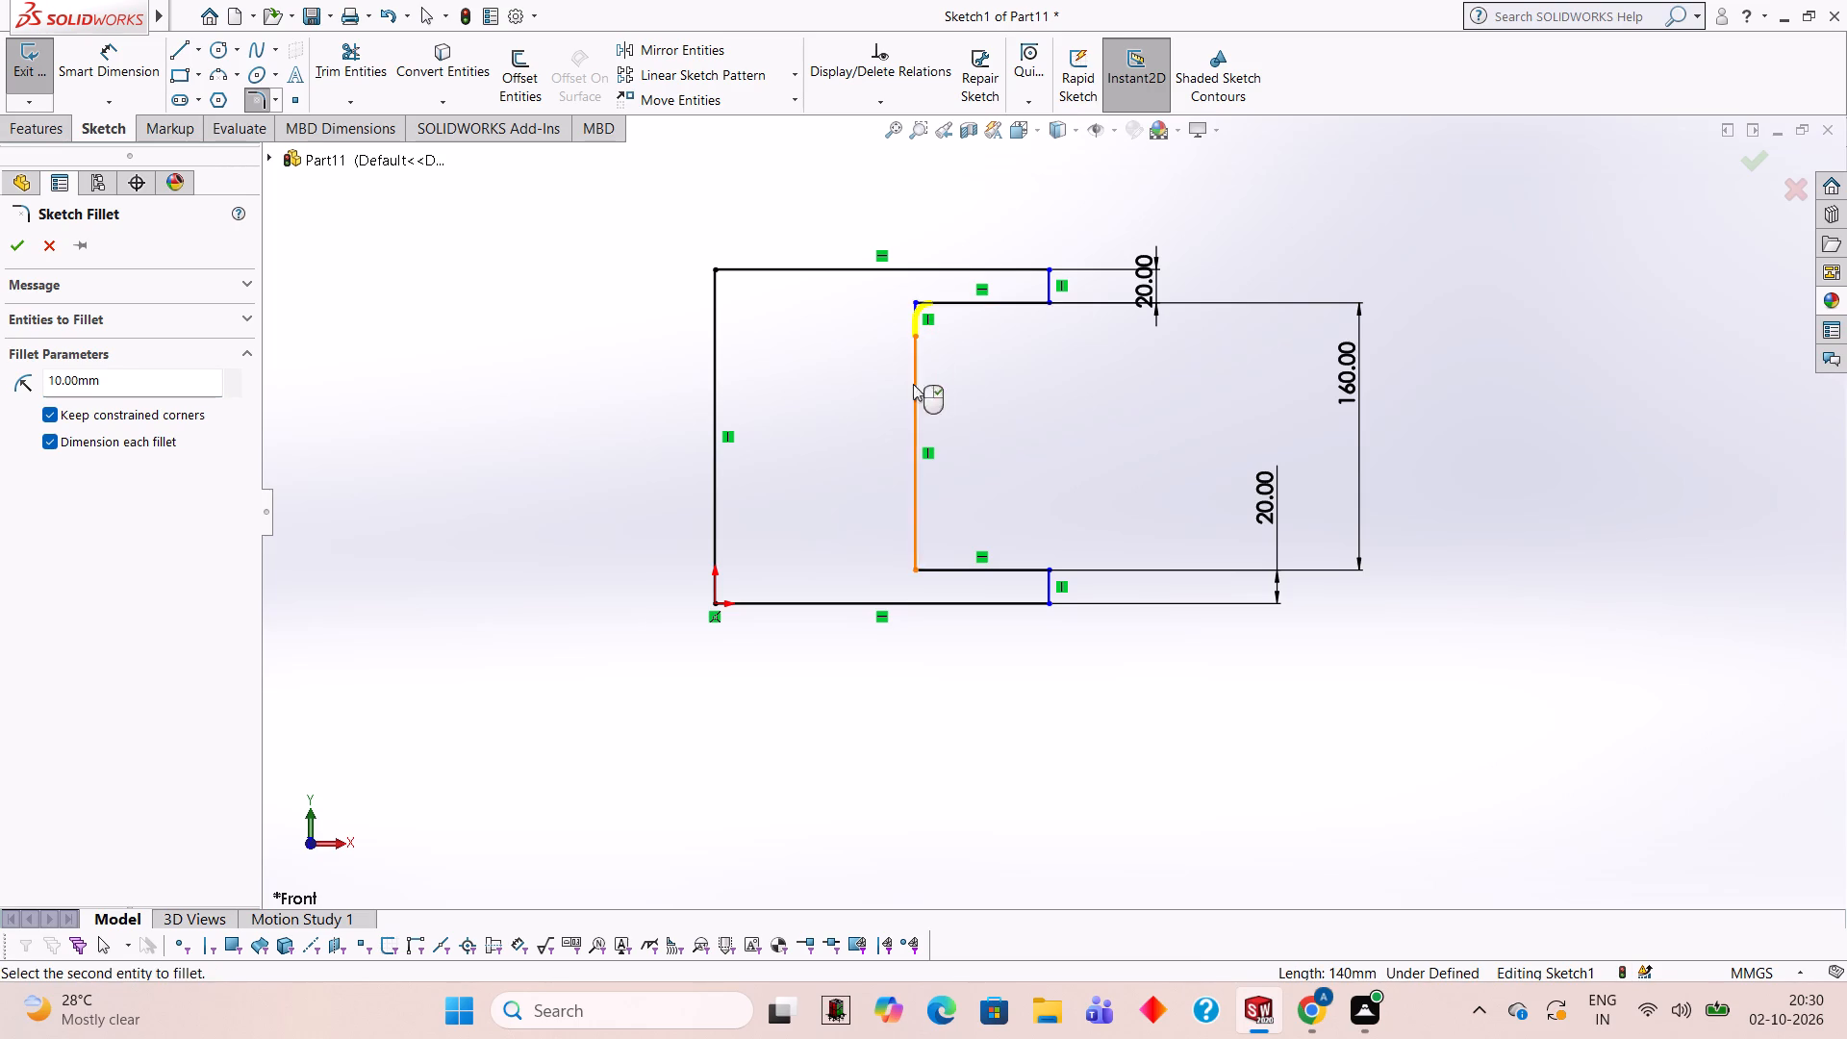
left_click(24, 245)
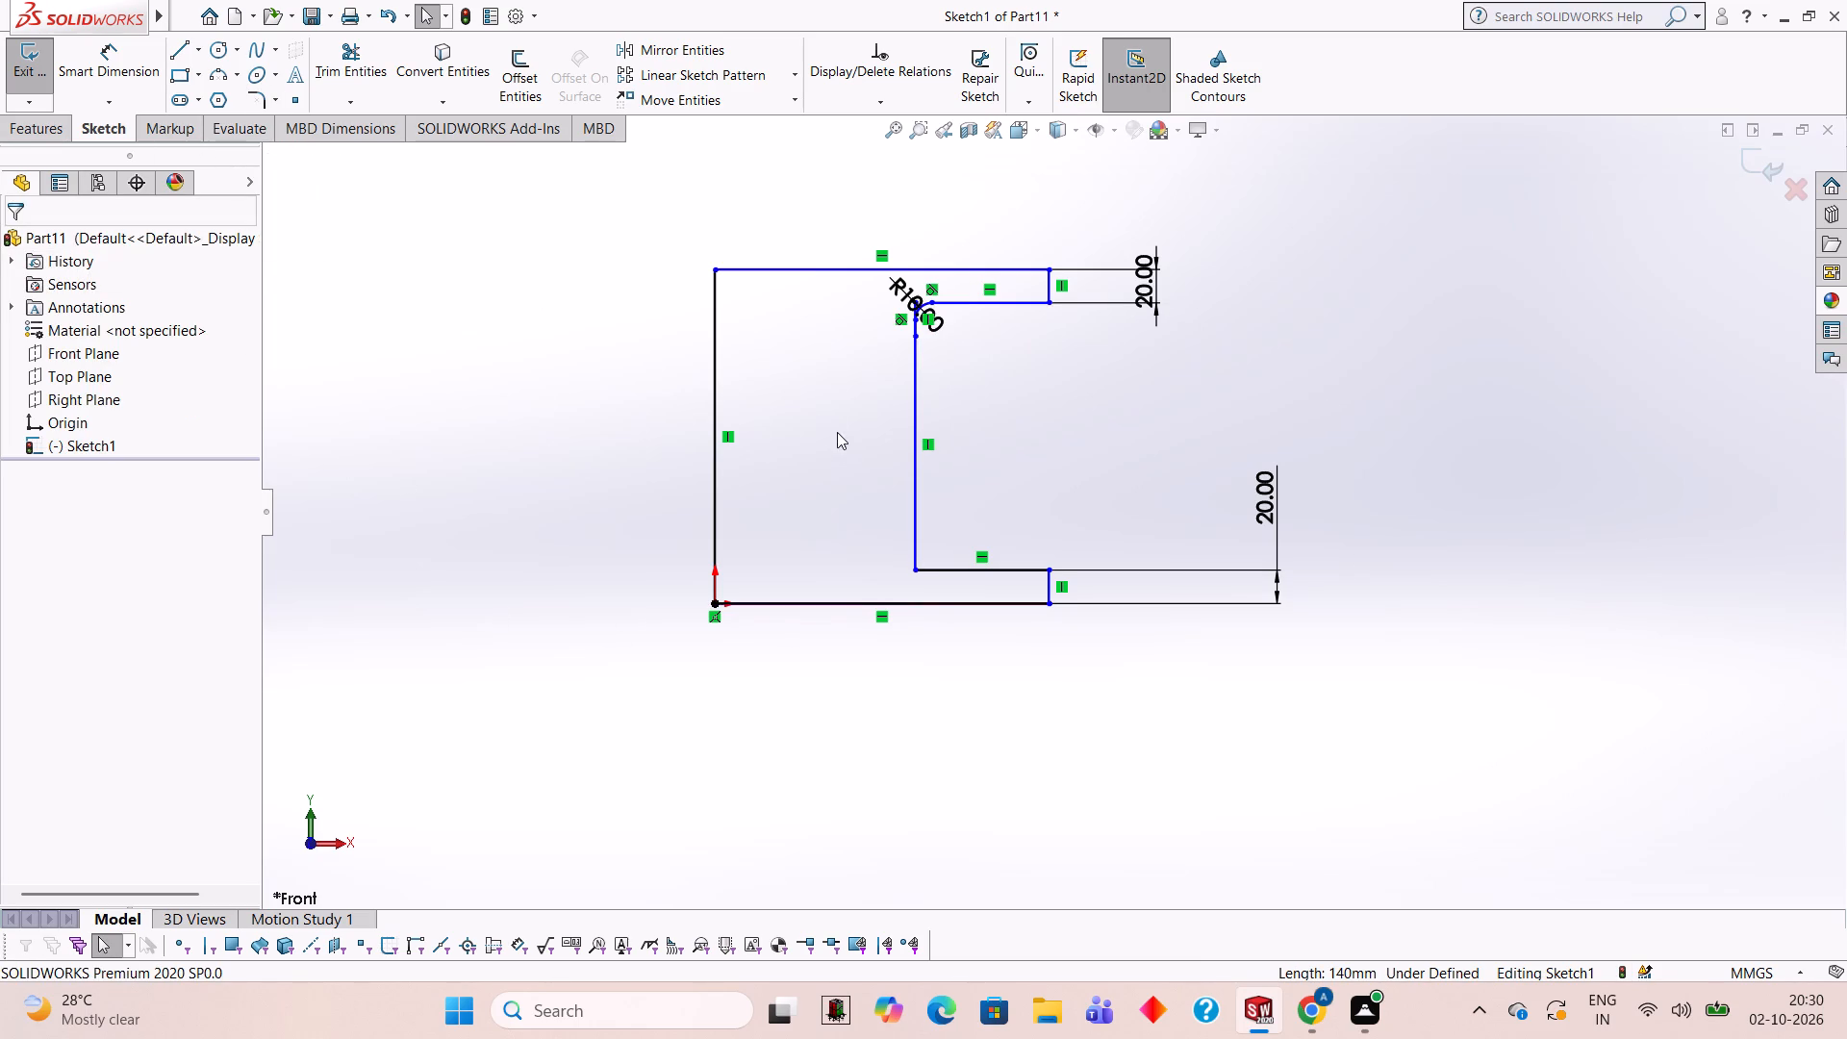
left_click(266, 108)
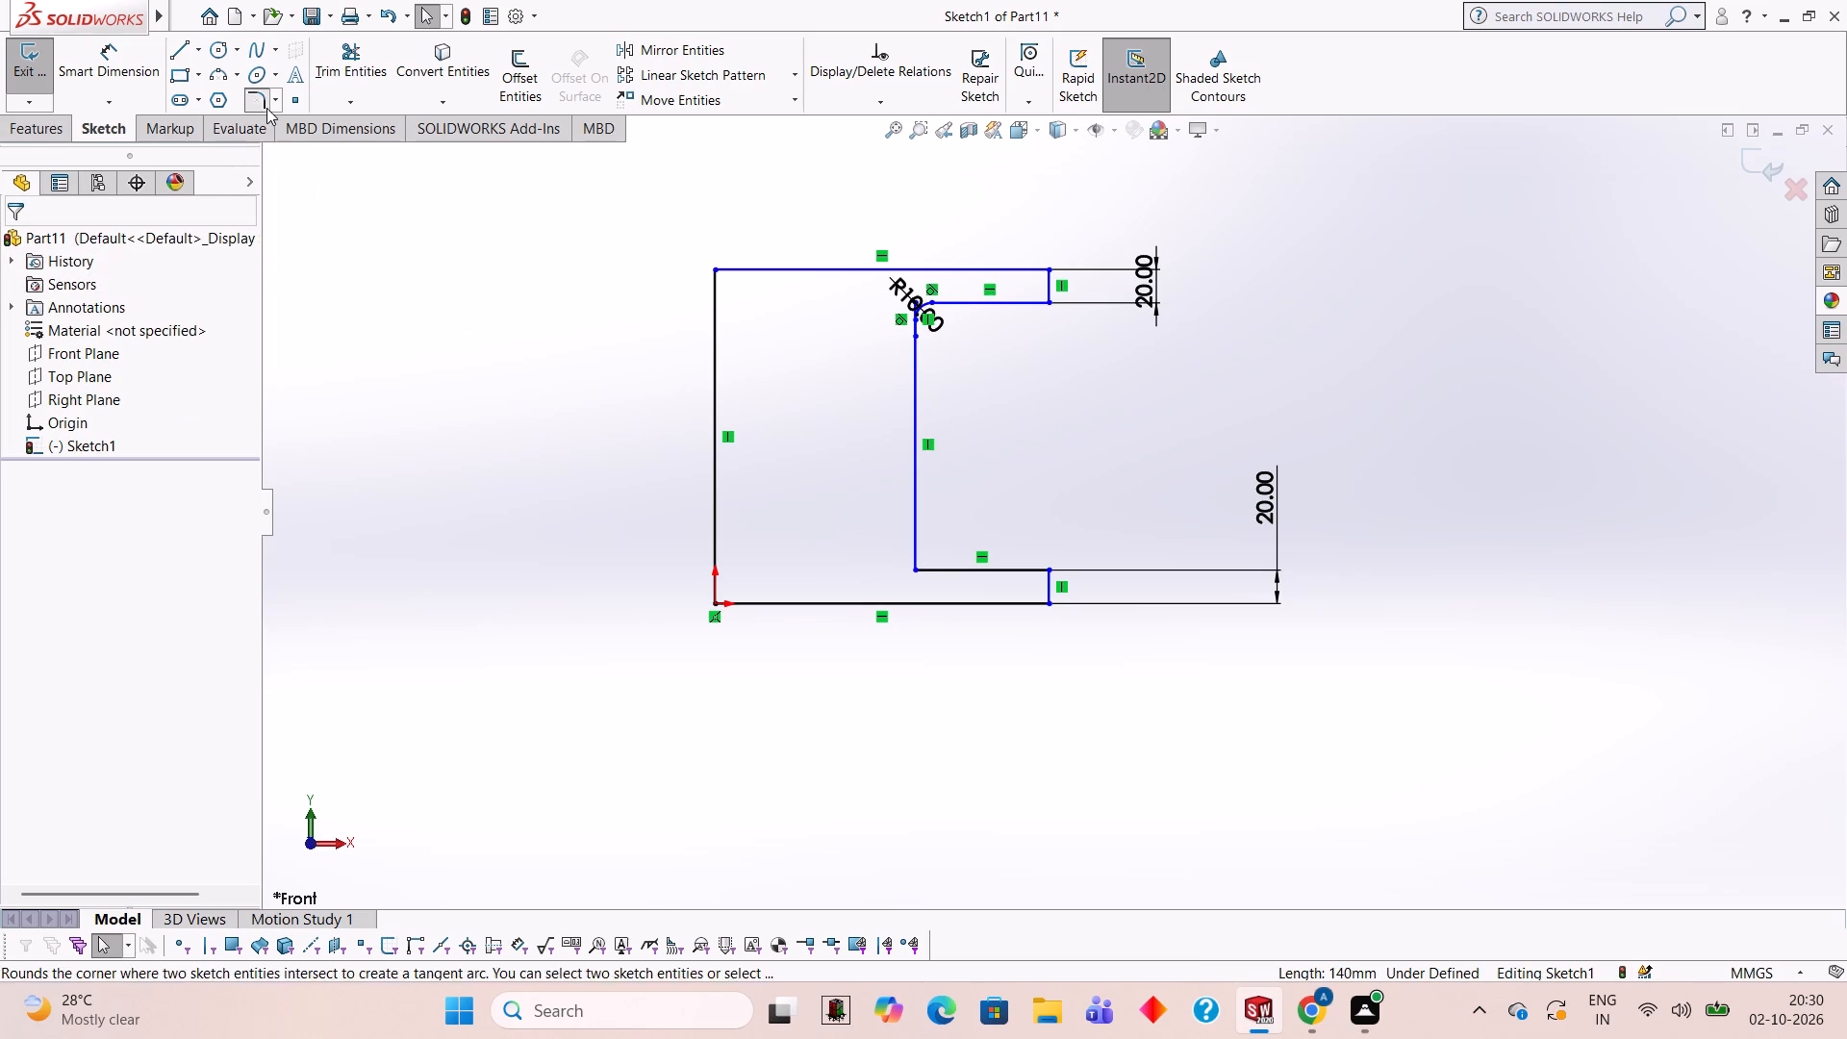
left_click(916, 537)
left_click(935, 571)
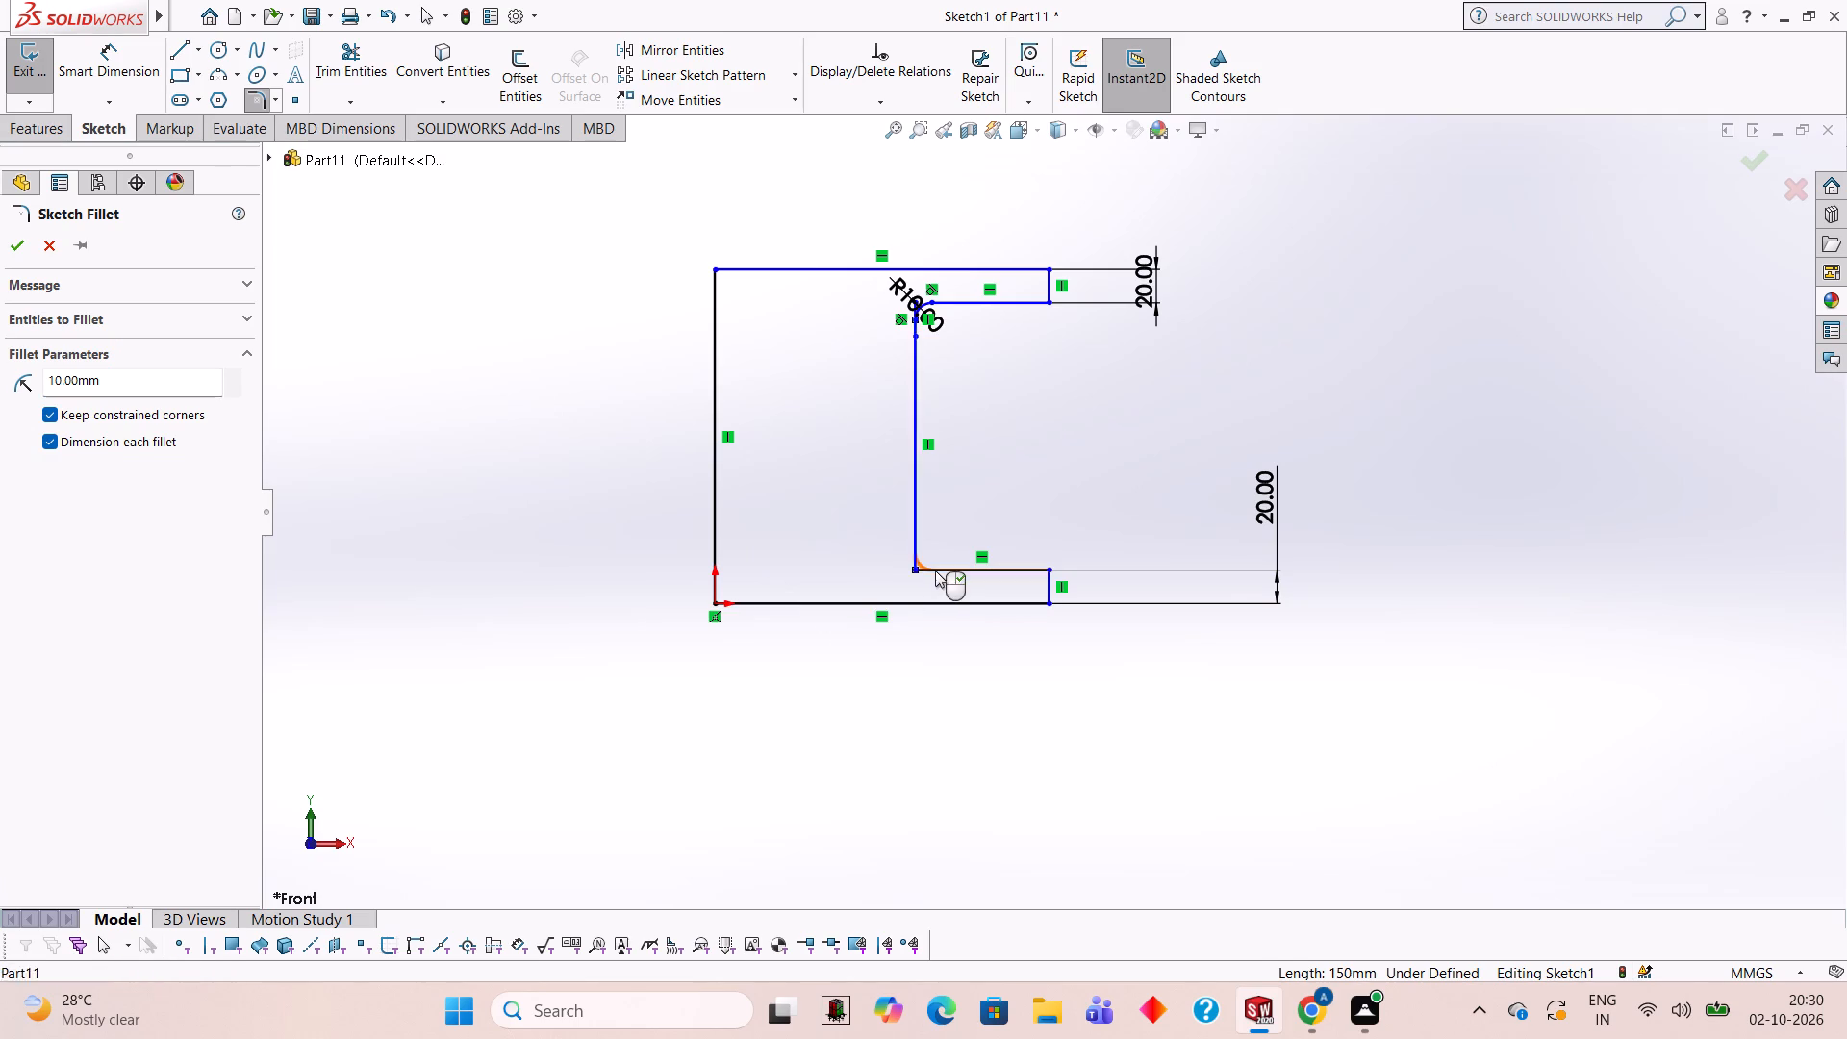
left_click(24, 250)
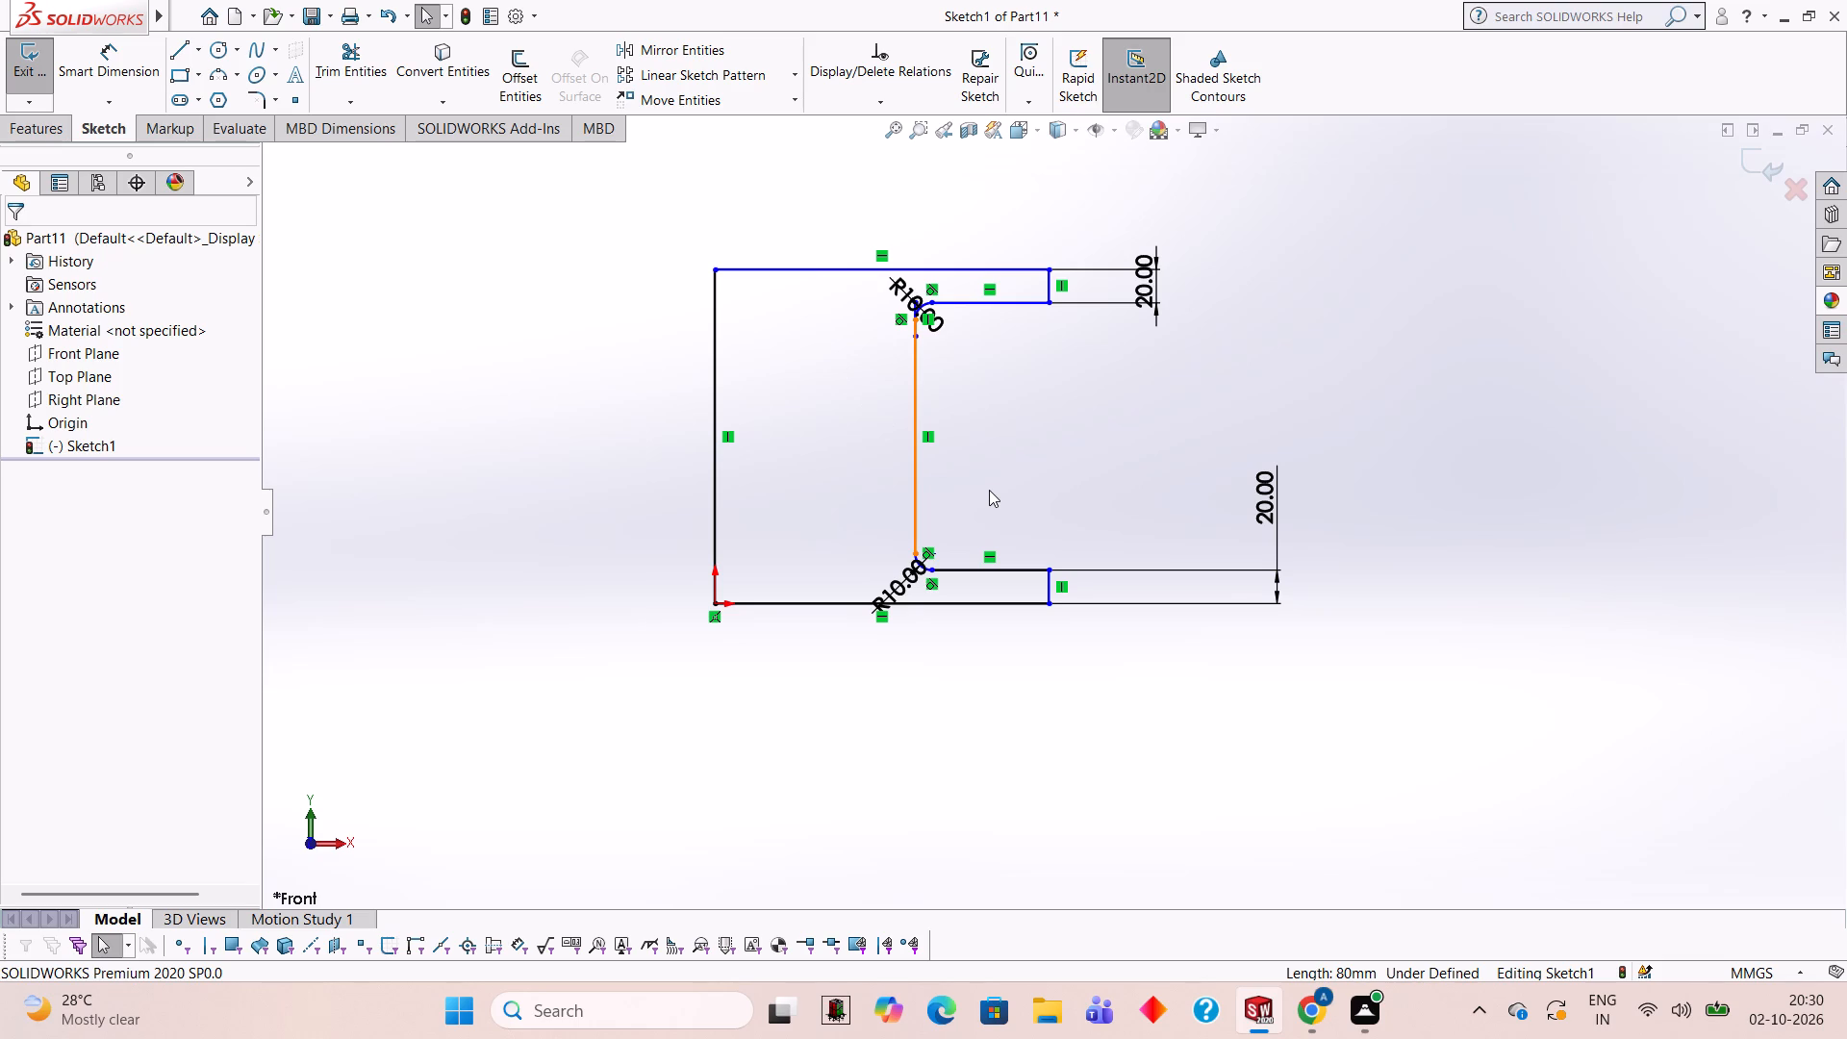
Extrude the closed C-shaped region of the sketch as a blind boss 20 mm deep.
left_click(48, 129)
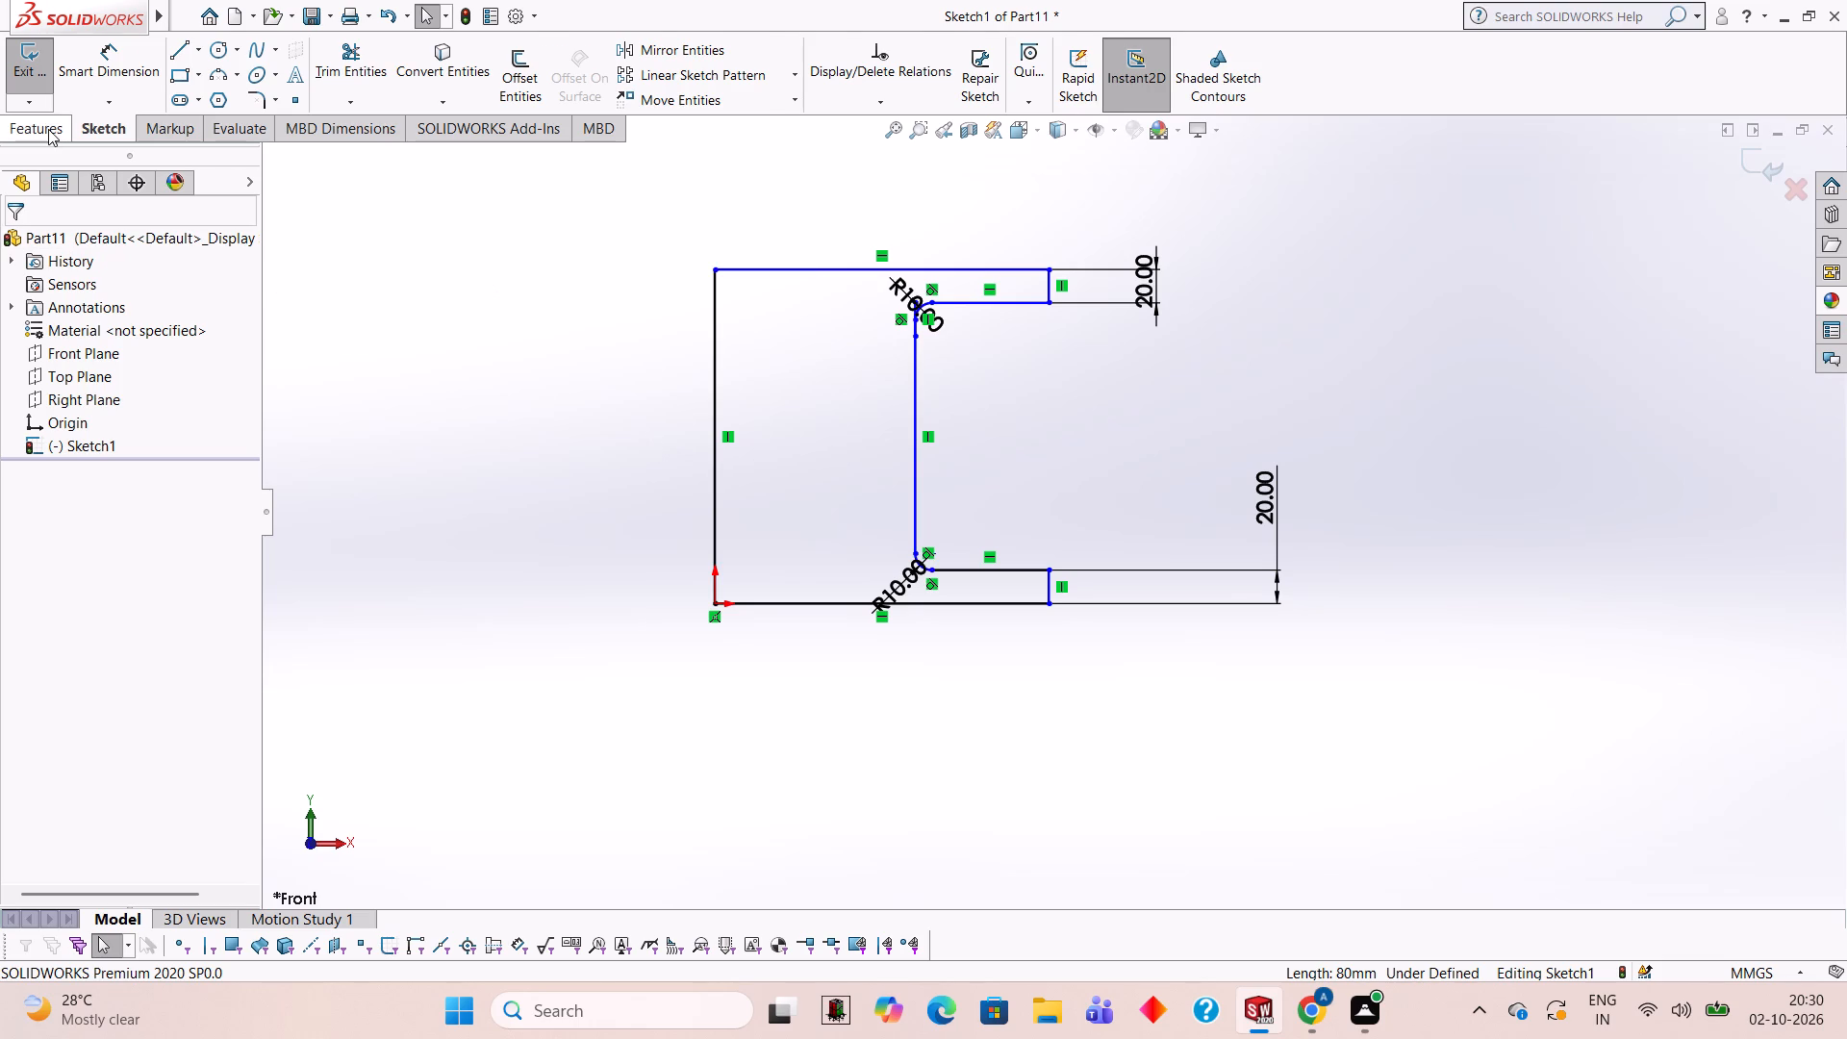
left_click(51, 70)
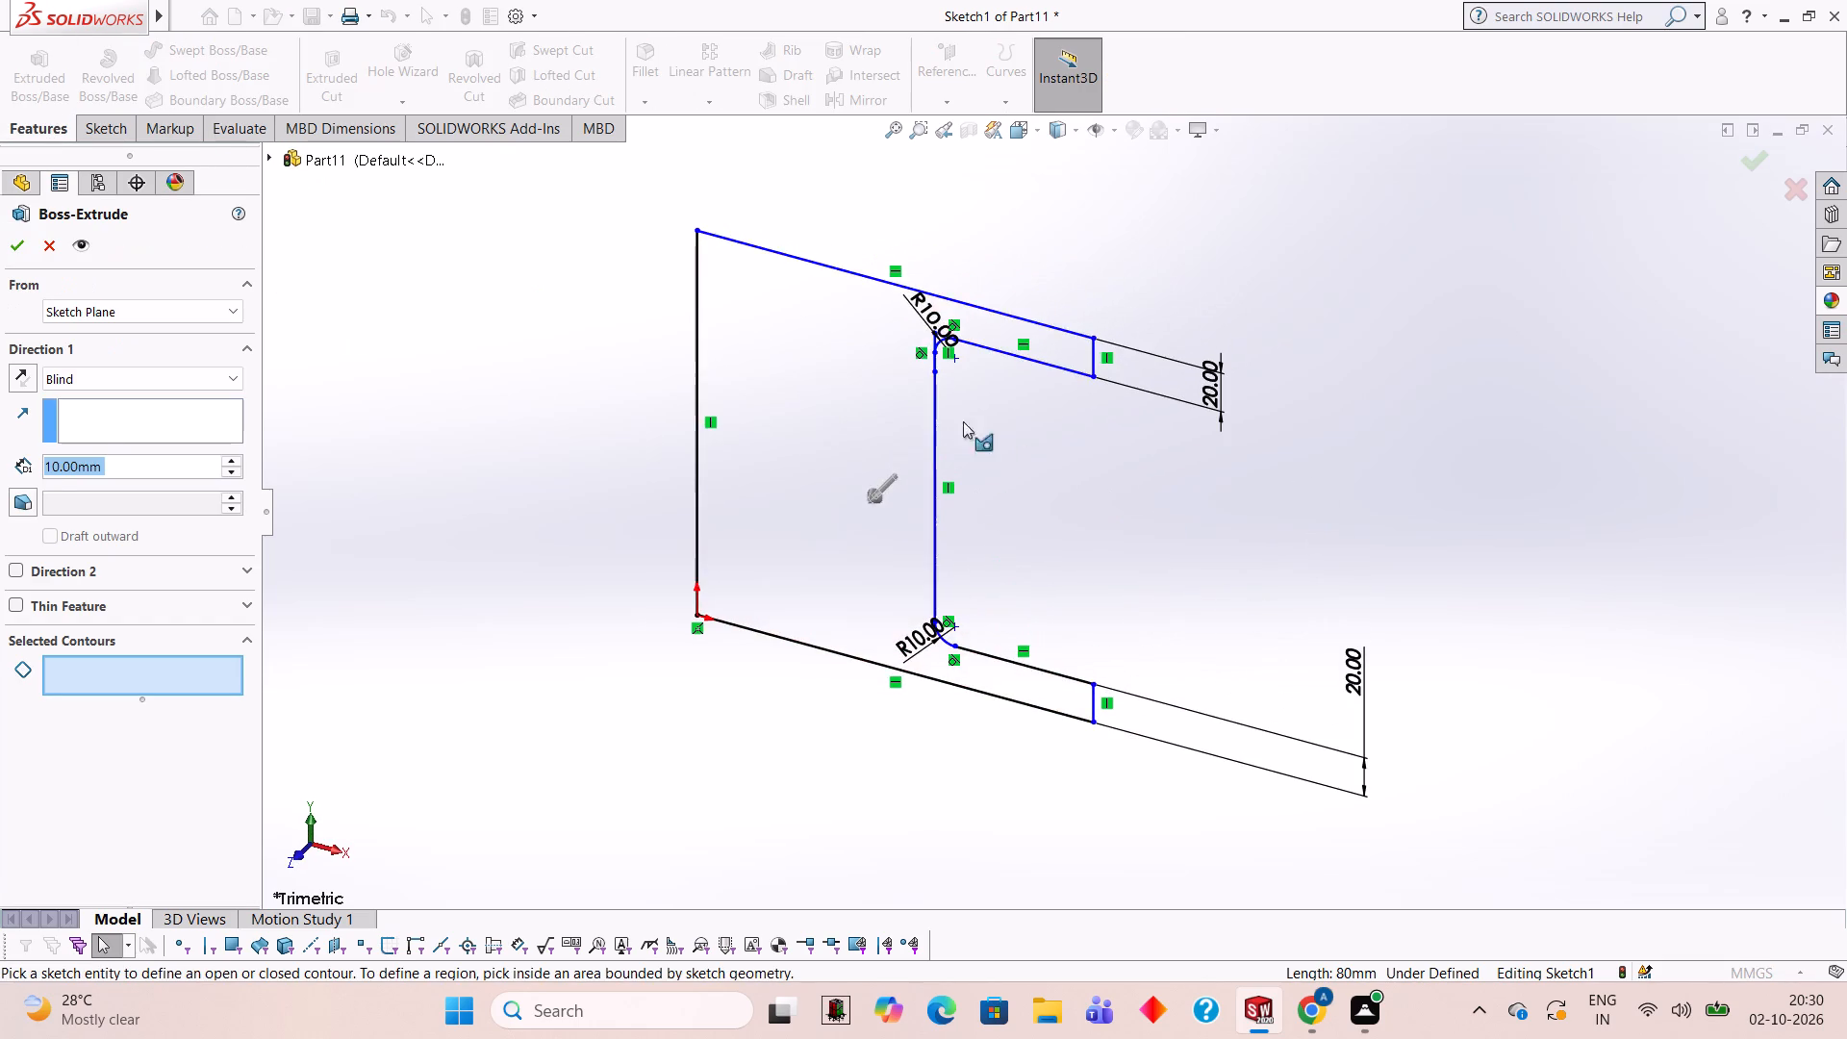
left_click(803, 382)
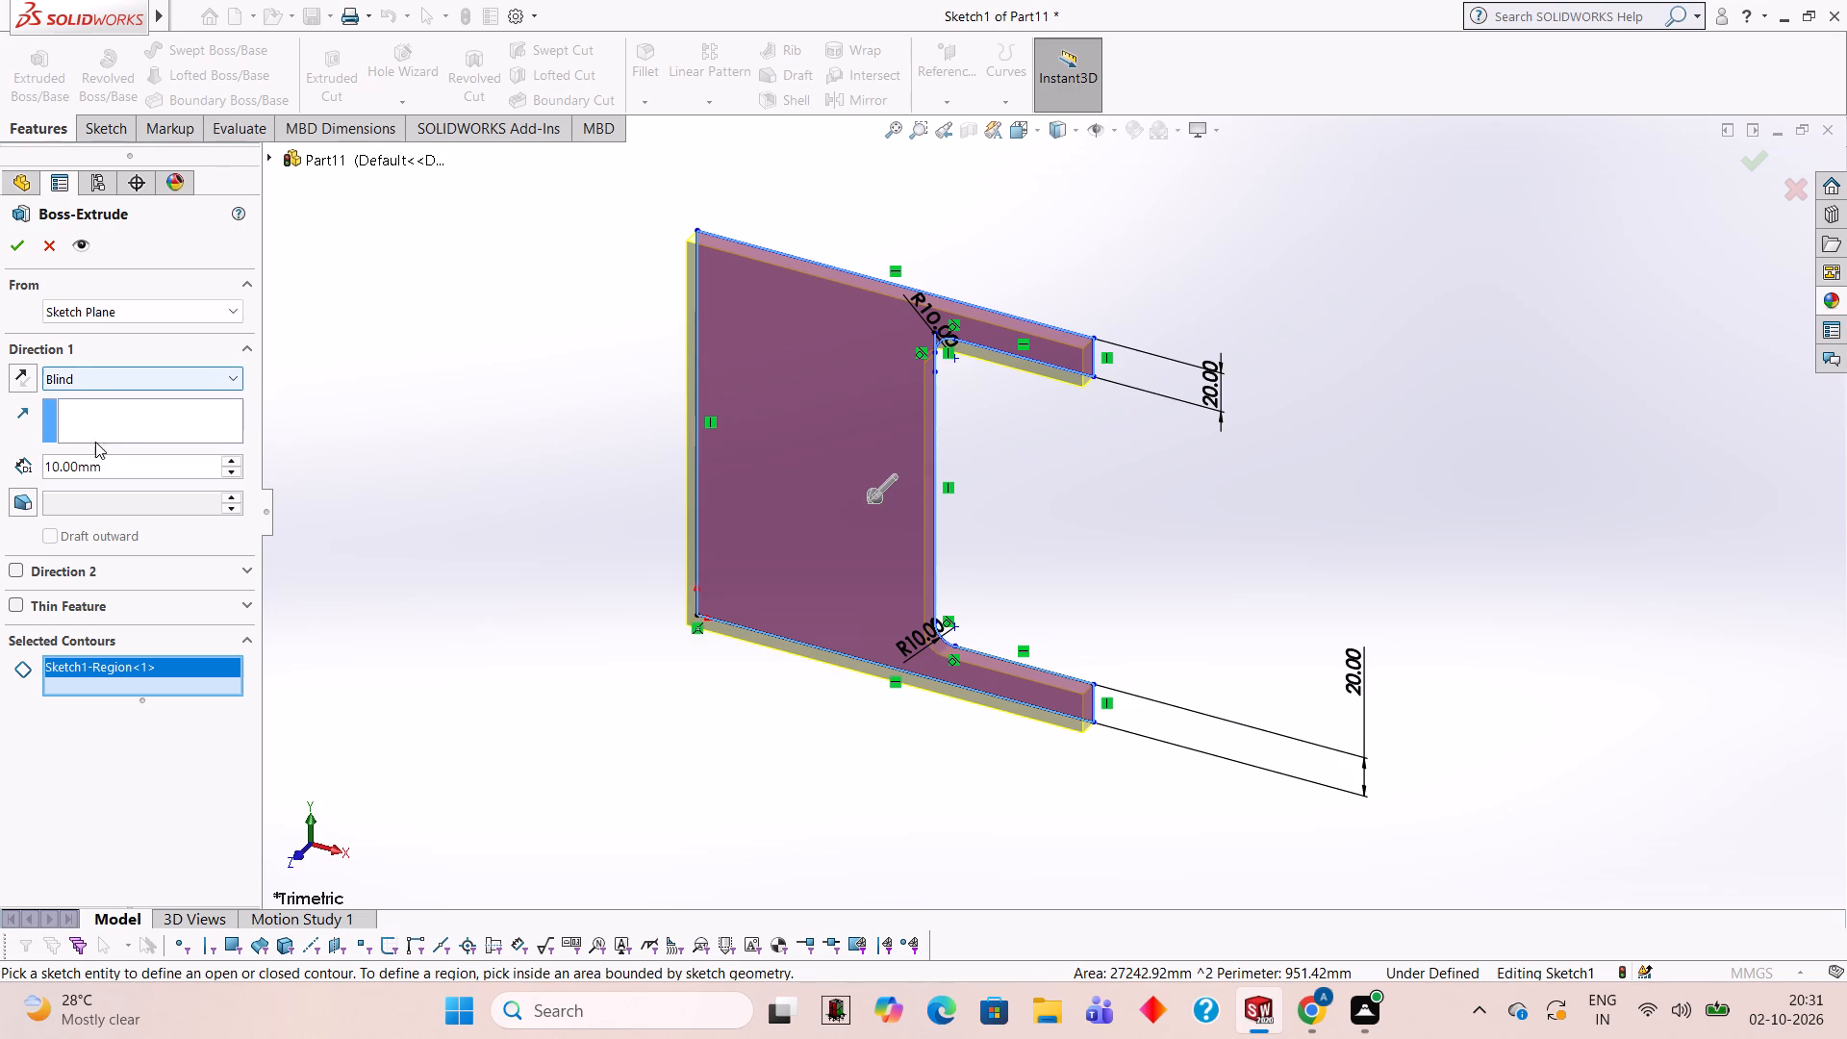
left_click(128, 468)
key("BackSpace")
key("BackSpace")
key("BackSpace")
key("BackSpace")
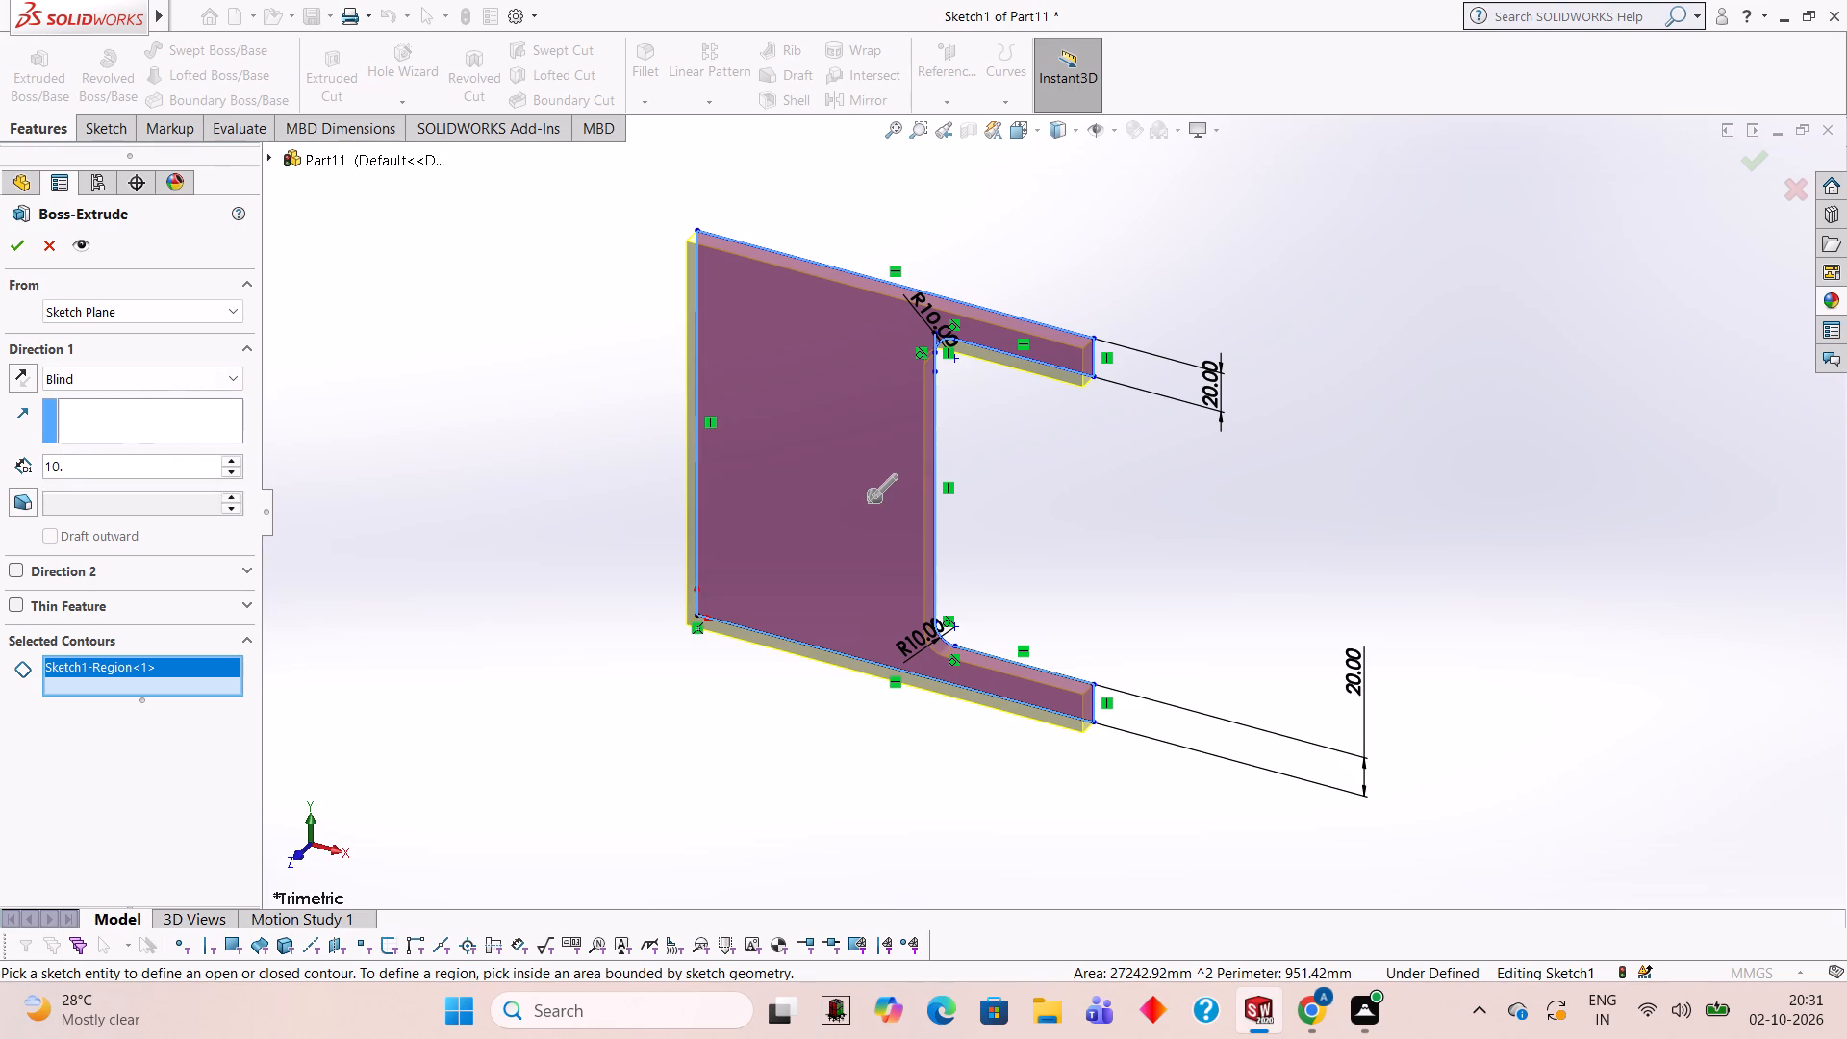
key("BackSpace")
key("BackSpace")
key("BackSpace")
type("20")
key("Return")
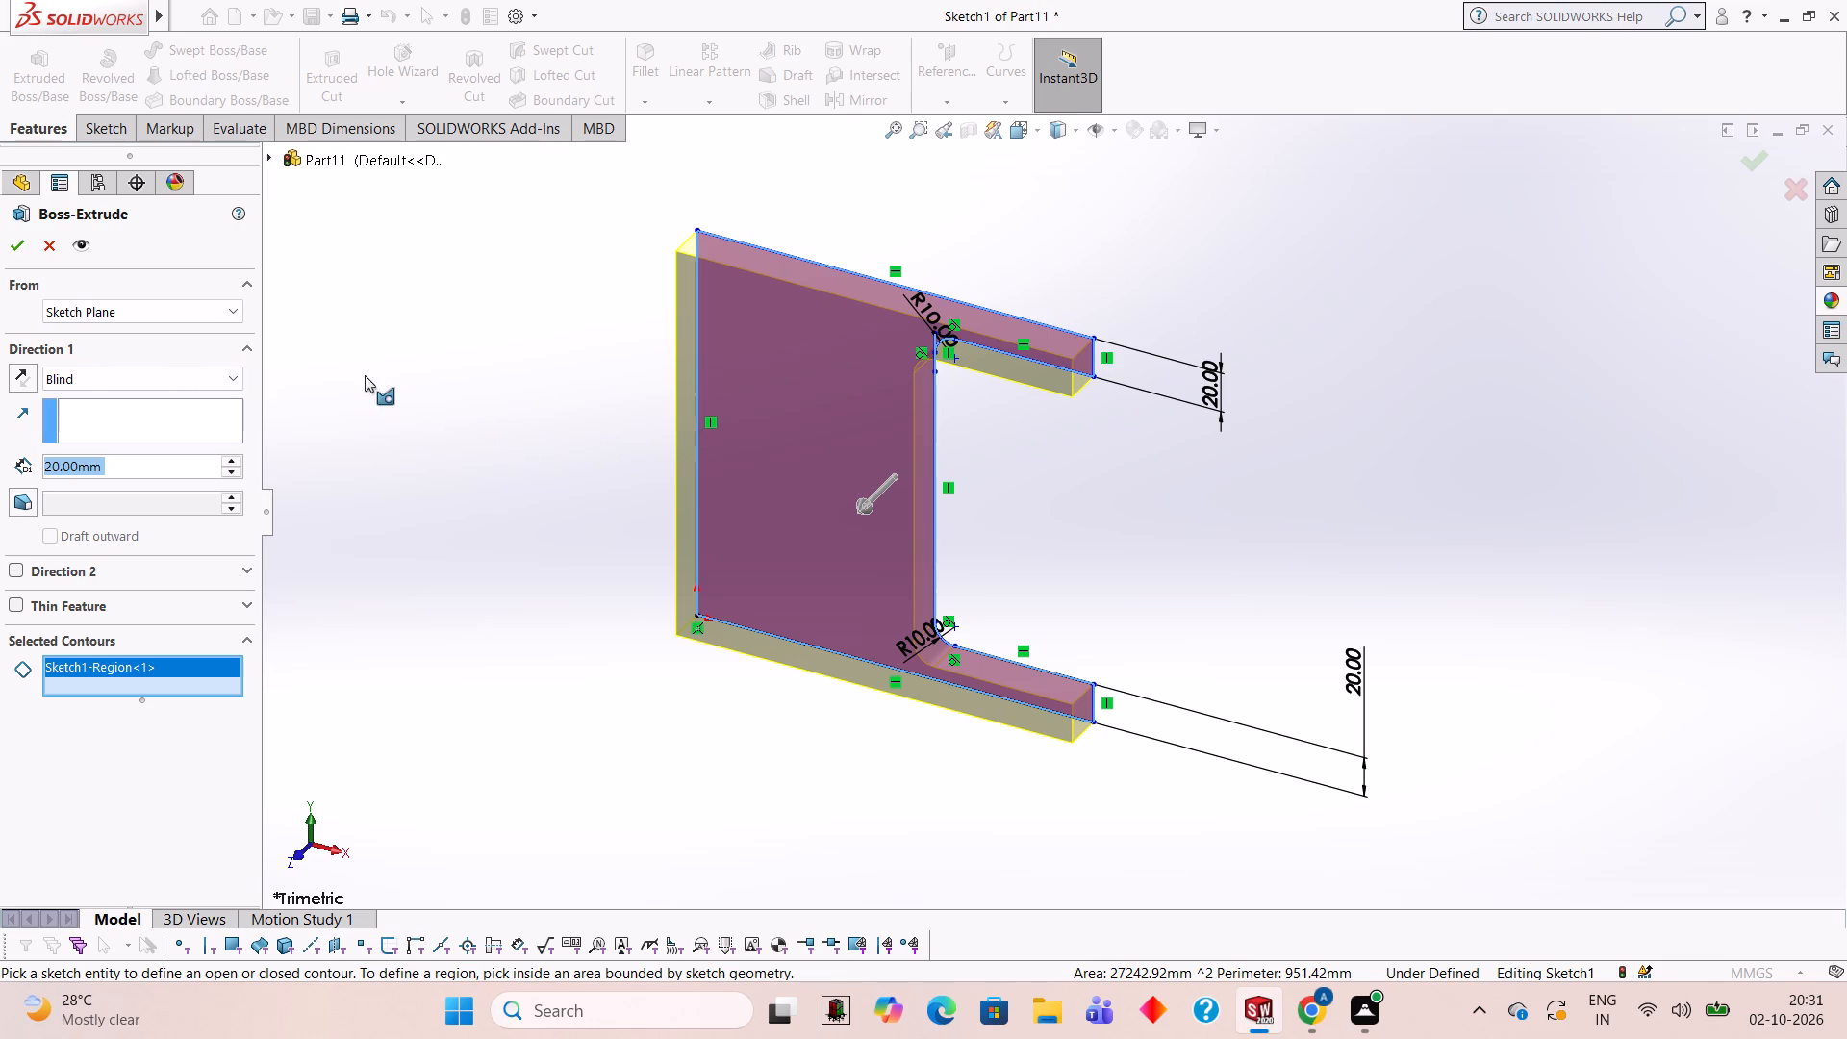
left_click(20, 238)
left_click(443, 314)
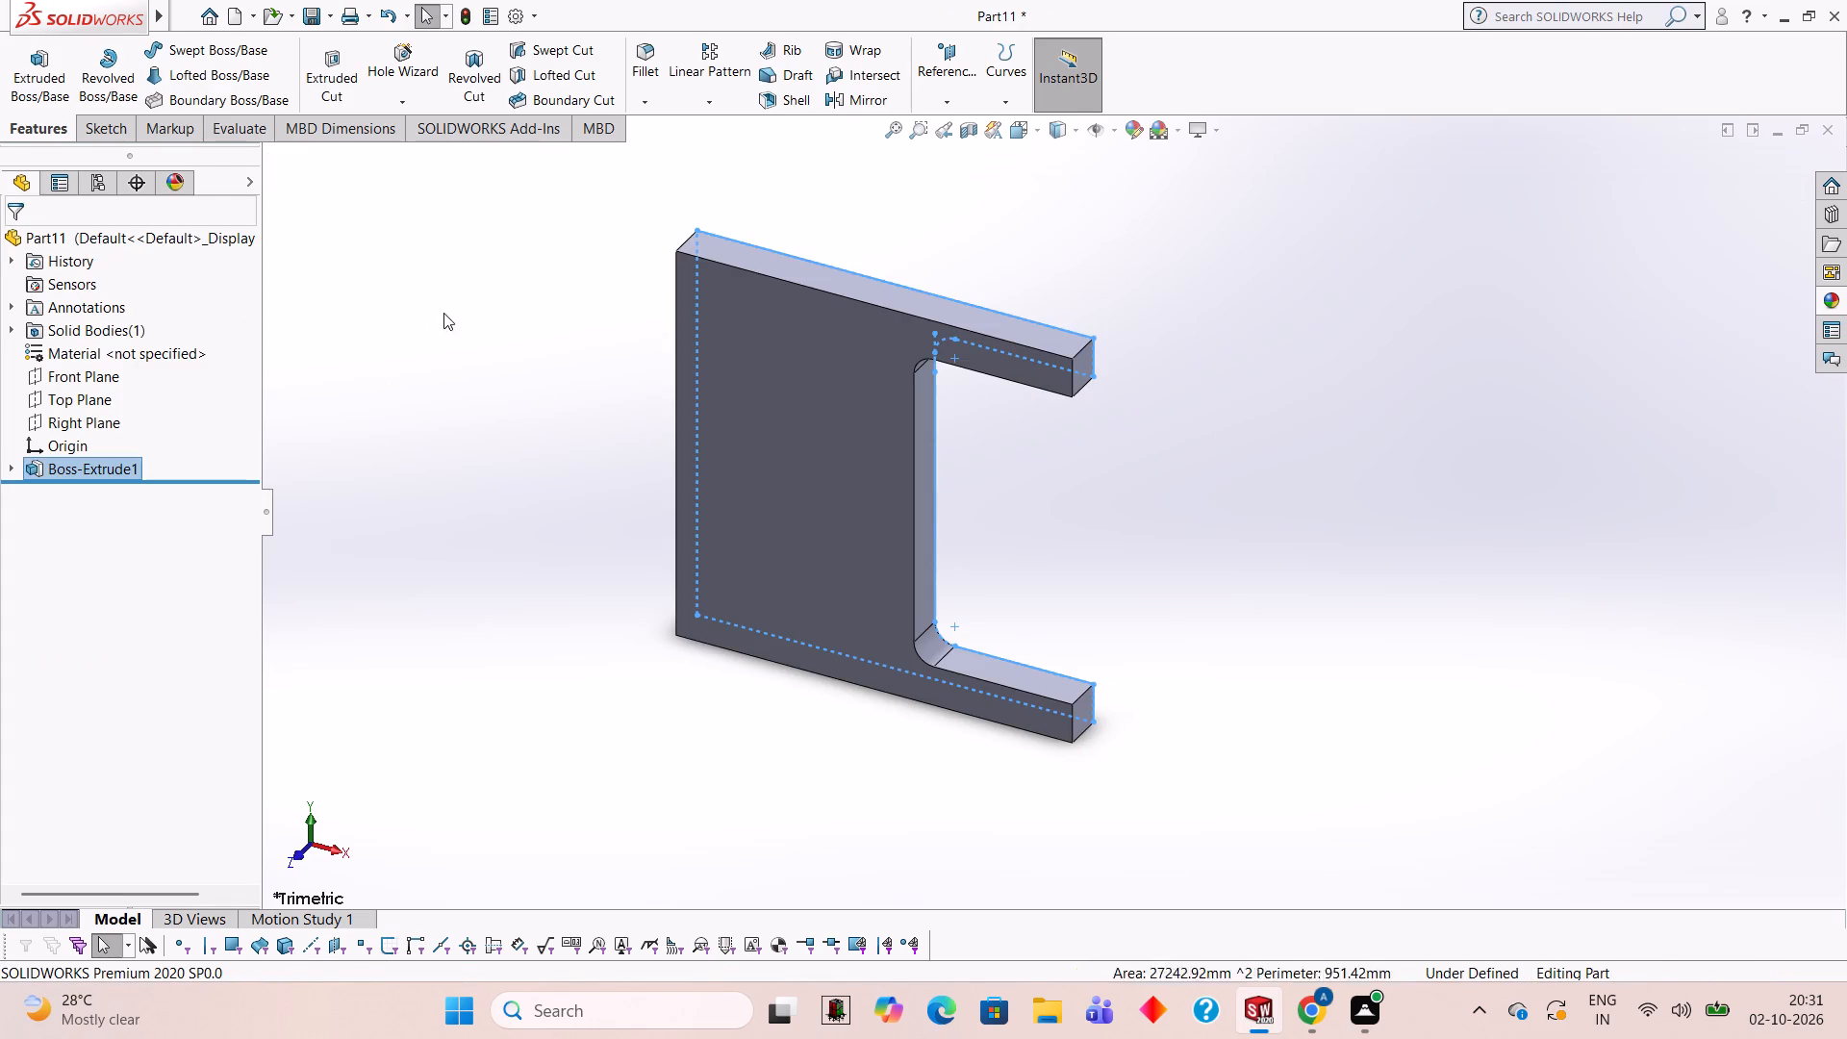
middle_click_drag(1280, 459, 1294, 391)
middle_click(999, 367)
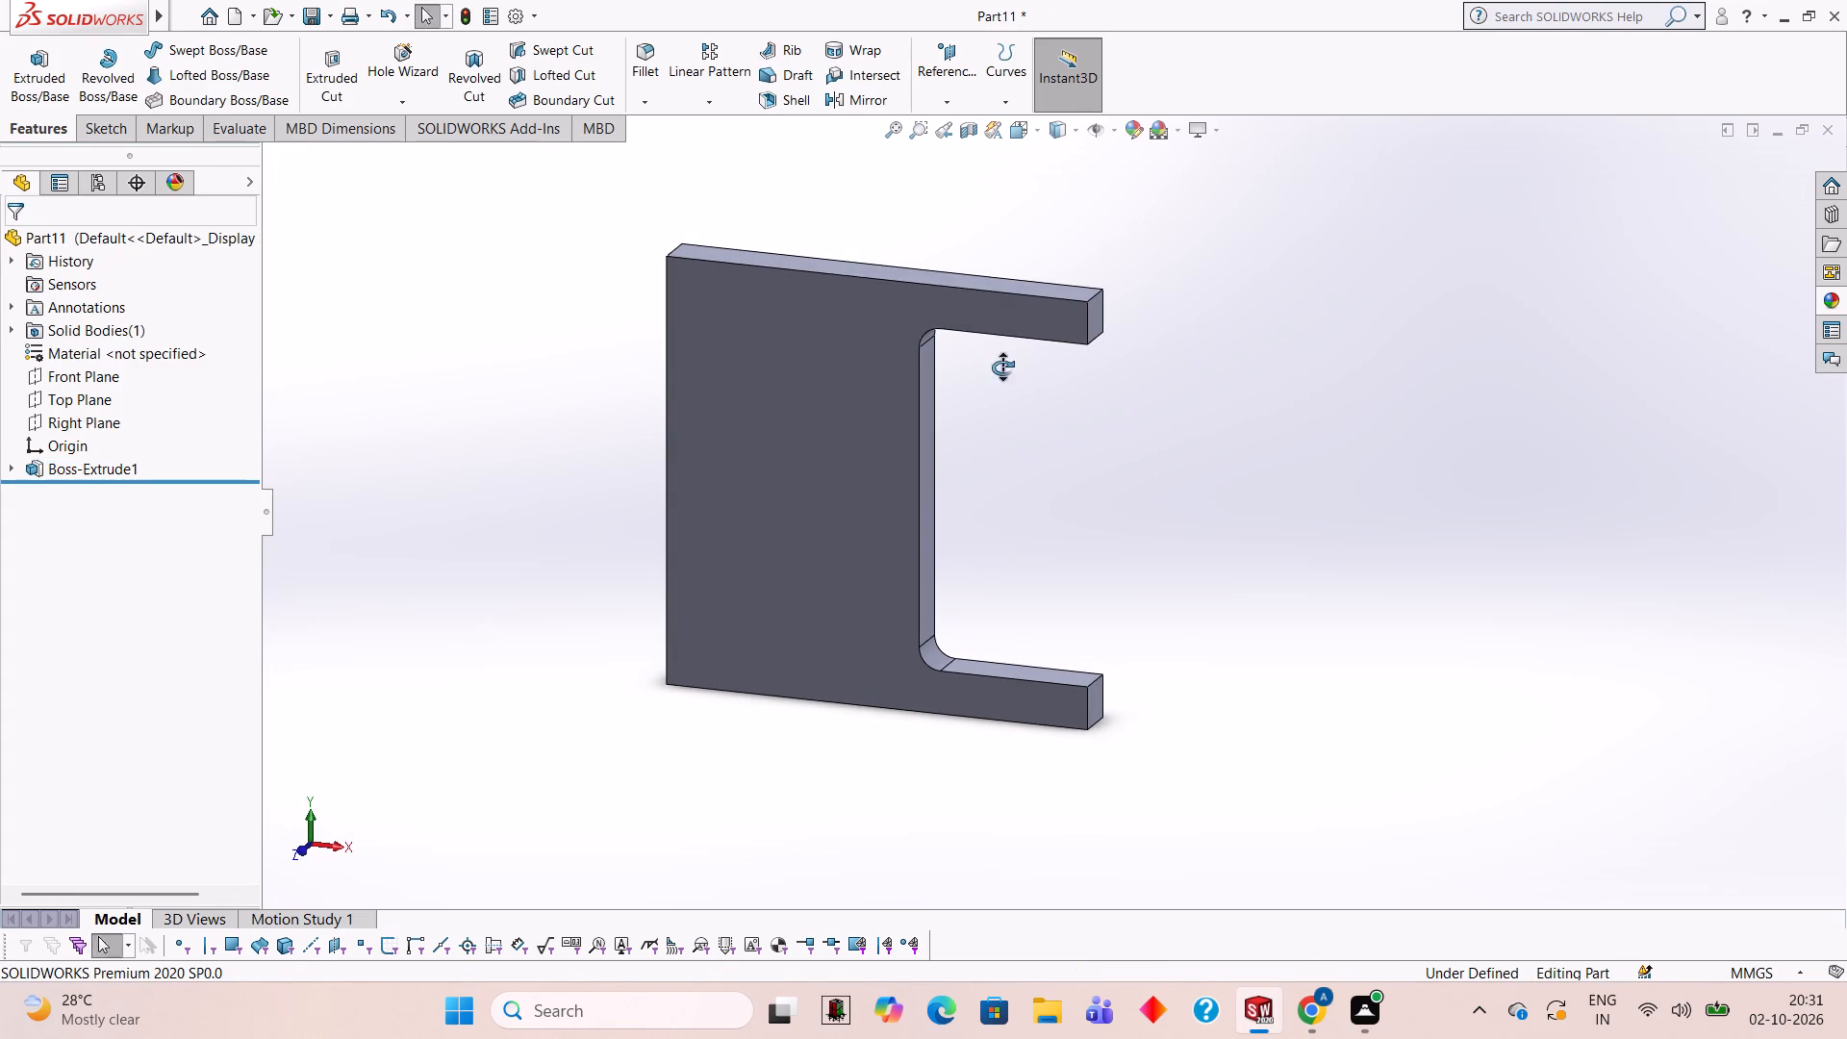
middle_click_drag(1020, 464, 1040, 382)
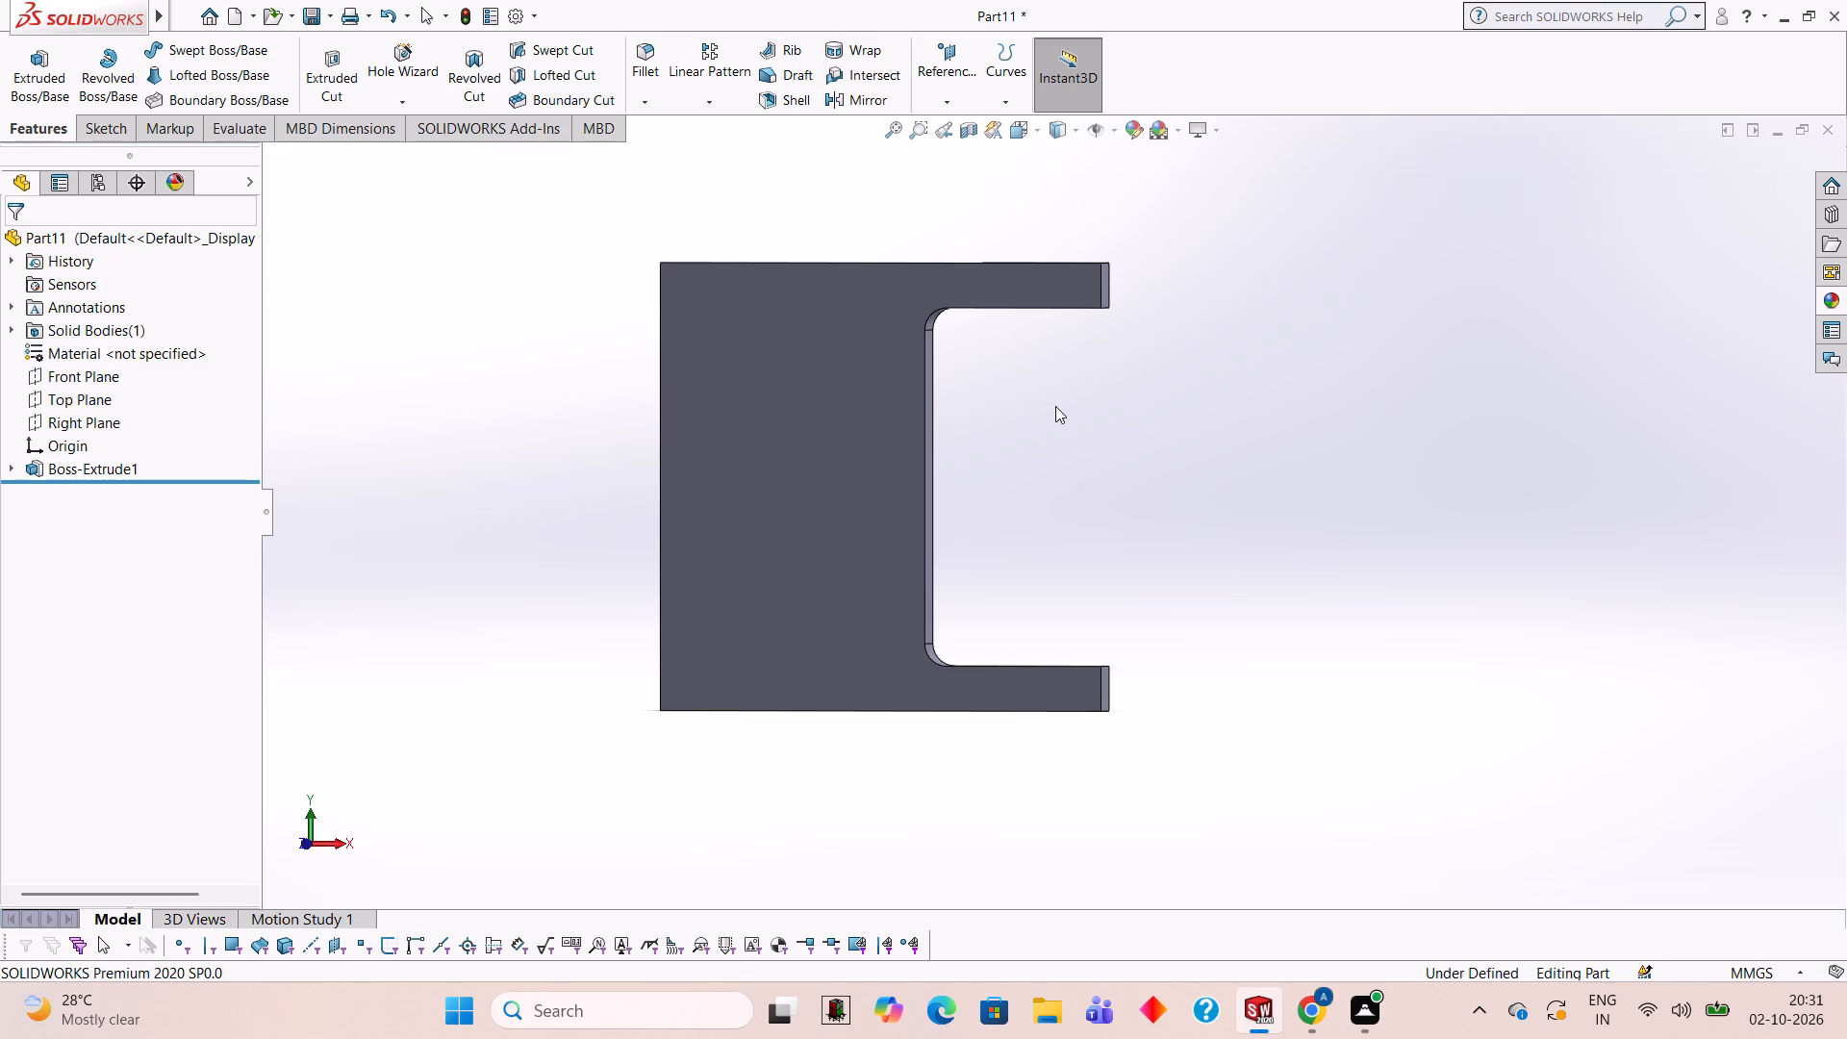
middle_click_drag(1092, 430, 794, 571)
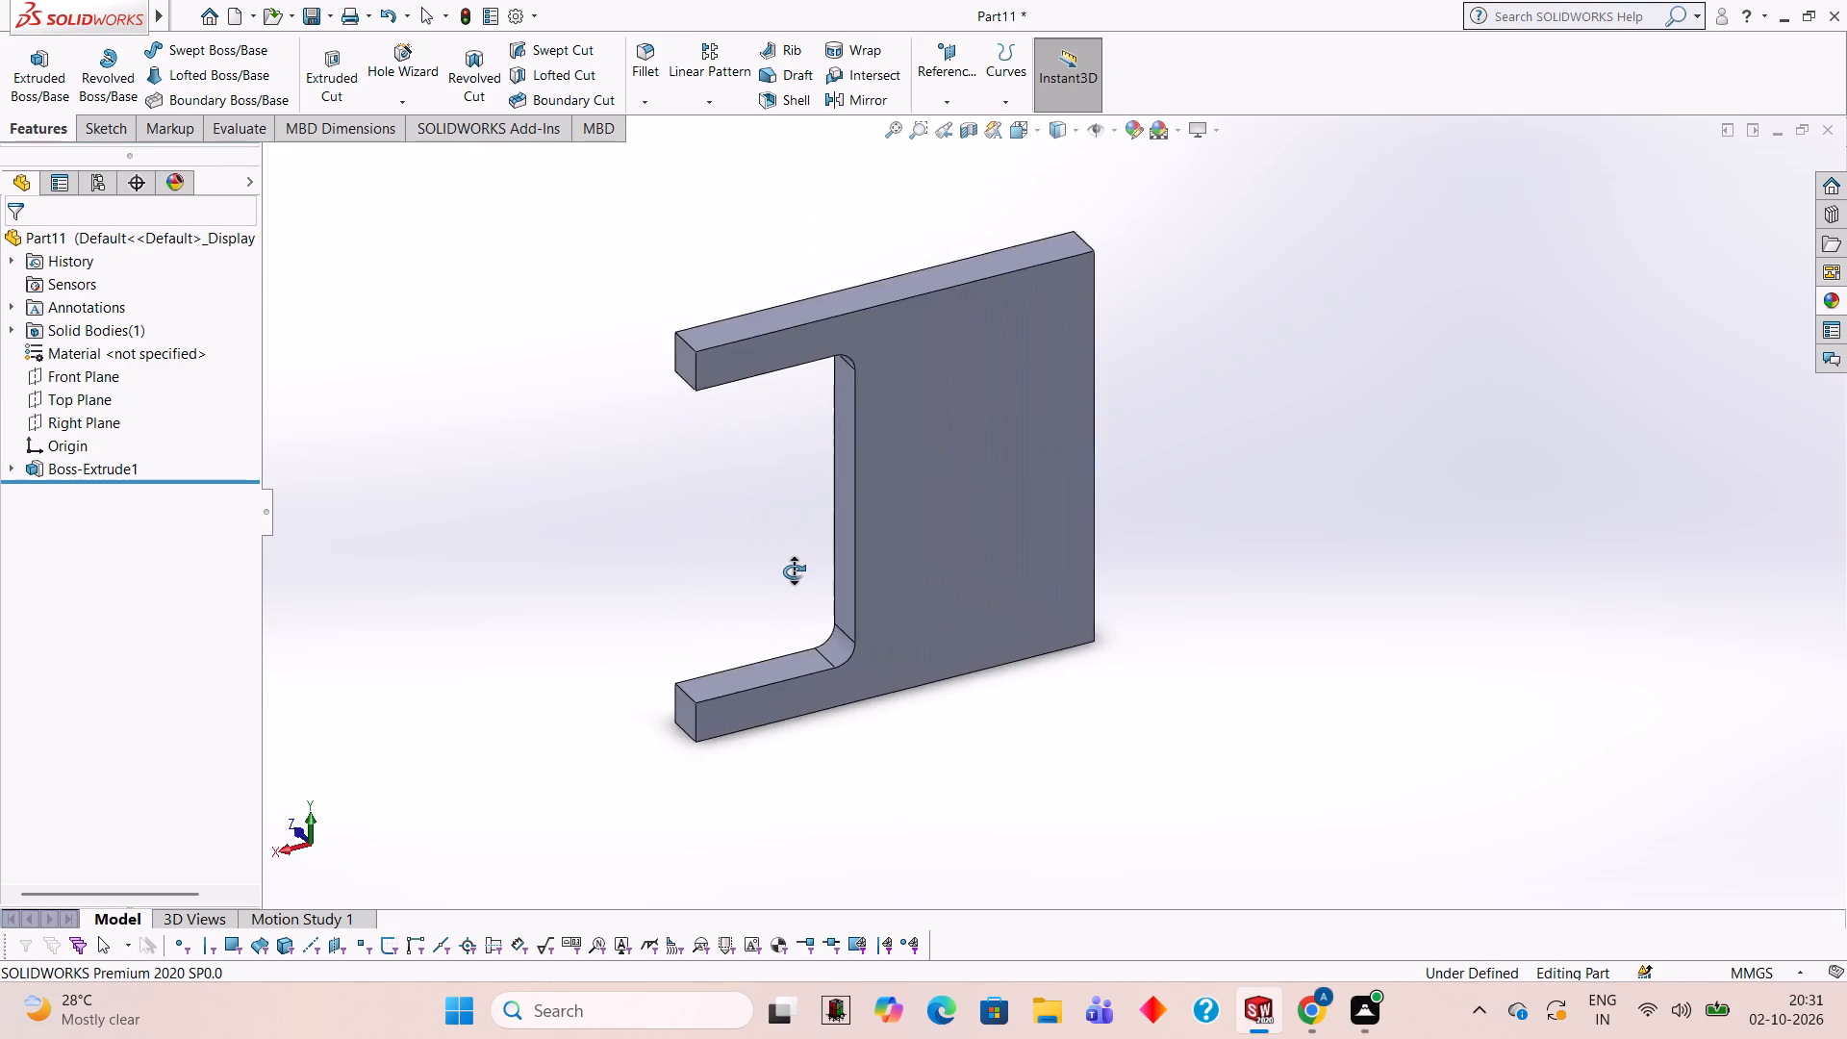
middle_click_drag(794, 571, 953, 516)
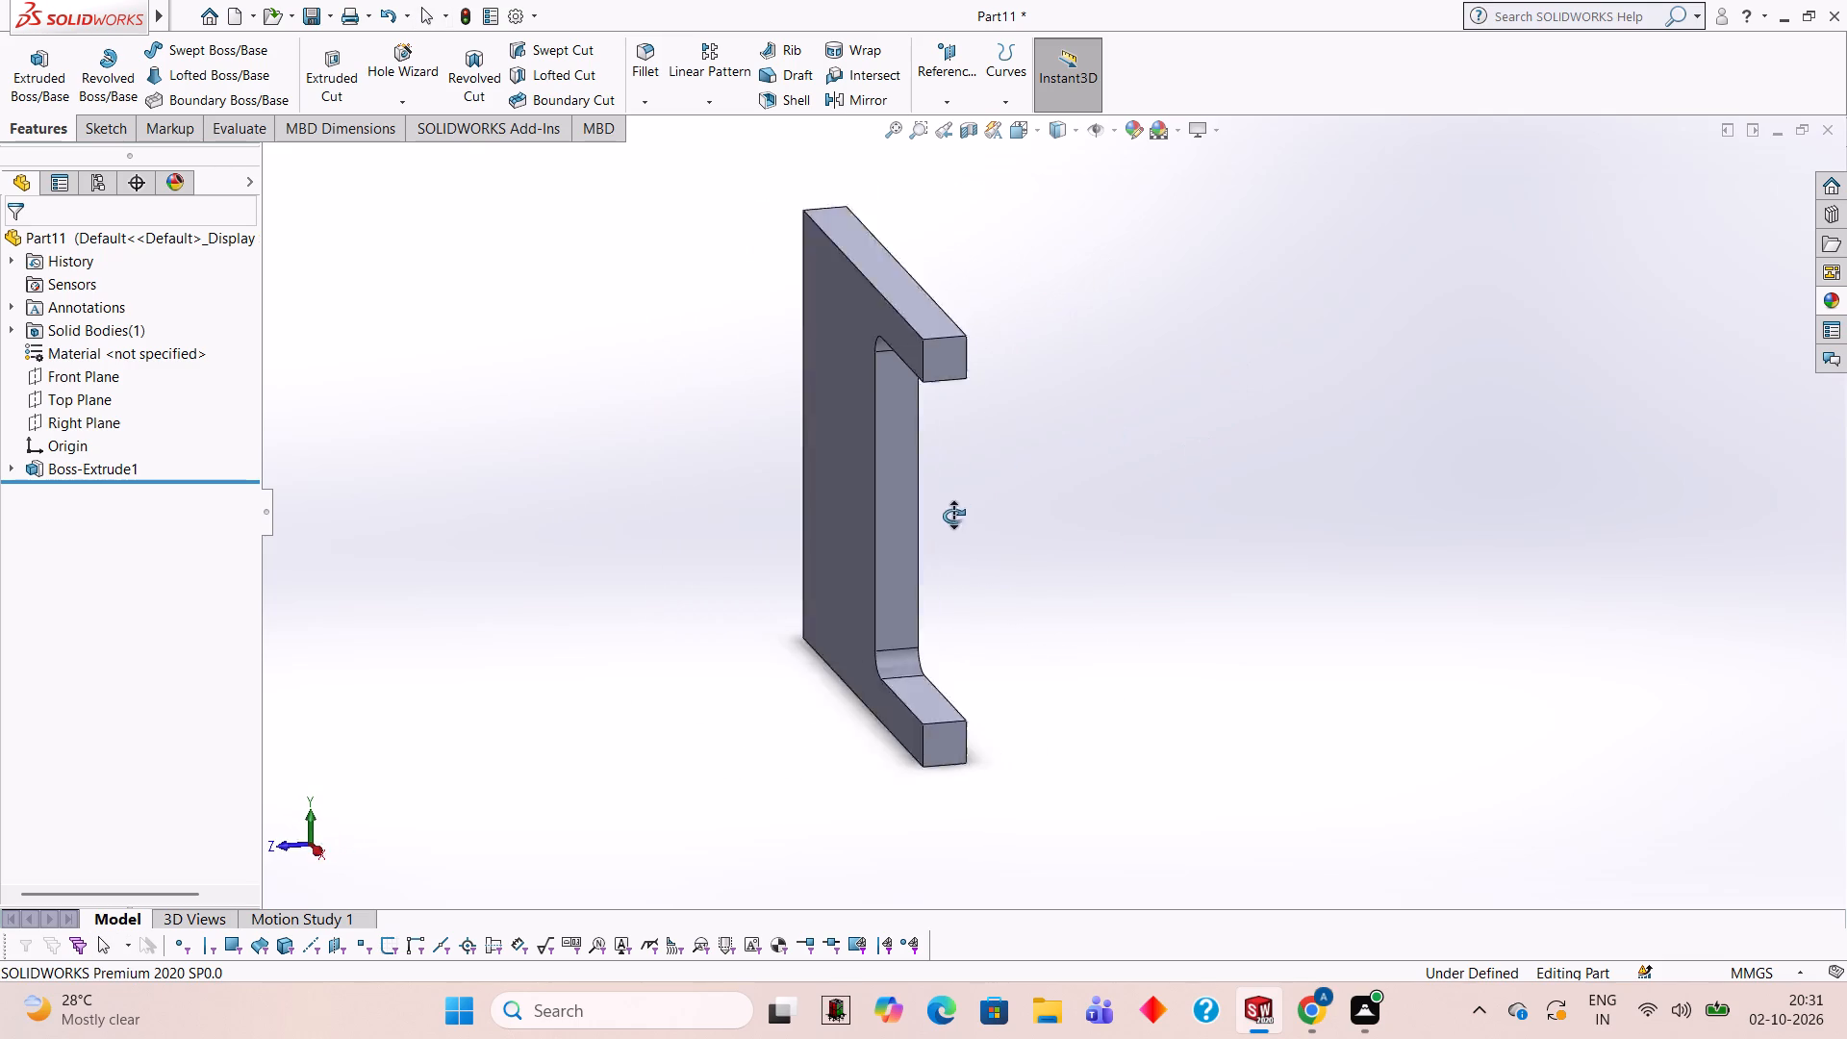
Start a sketch on the bottom 200 mm by 20 mm face of the C-shaped body and view it face-on.
middle_click_drag(953, 516, 901, 535)
middle_click_drag(923, 456, 1058, 454)
scroll(950, 465, "down", 1)
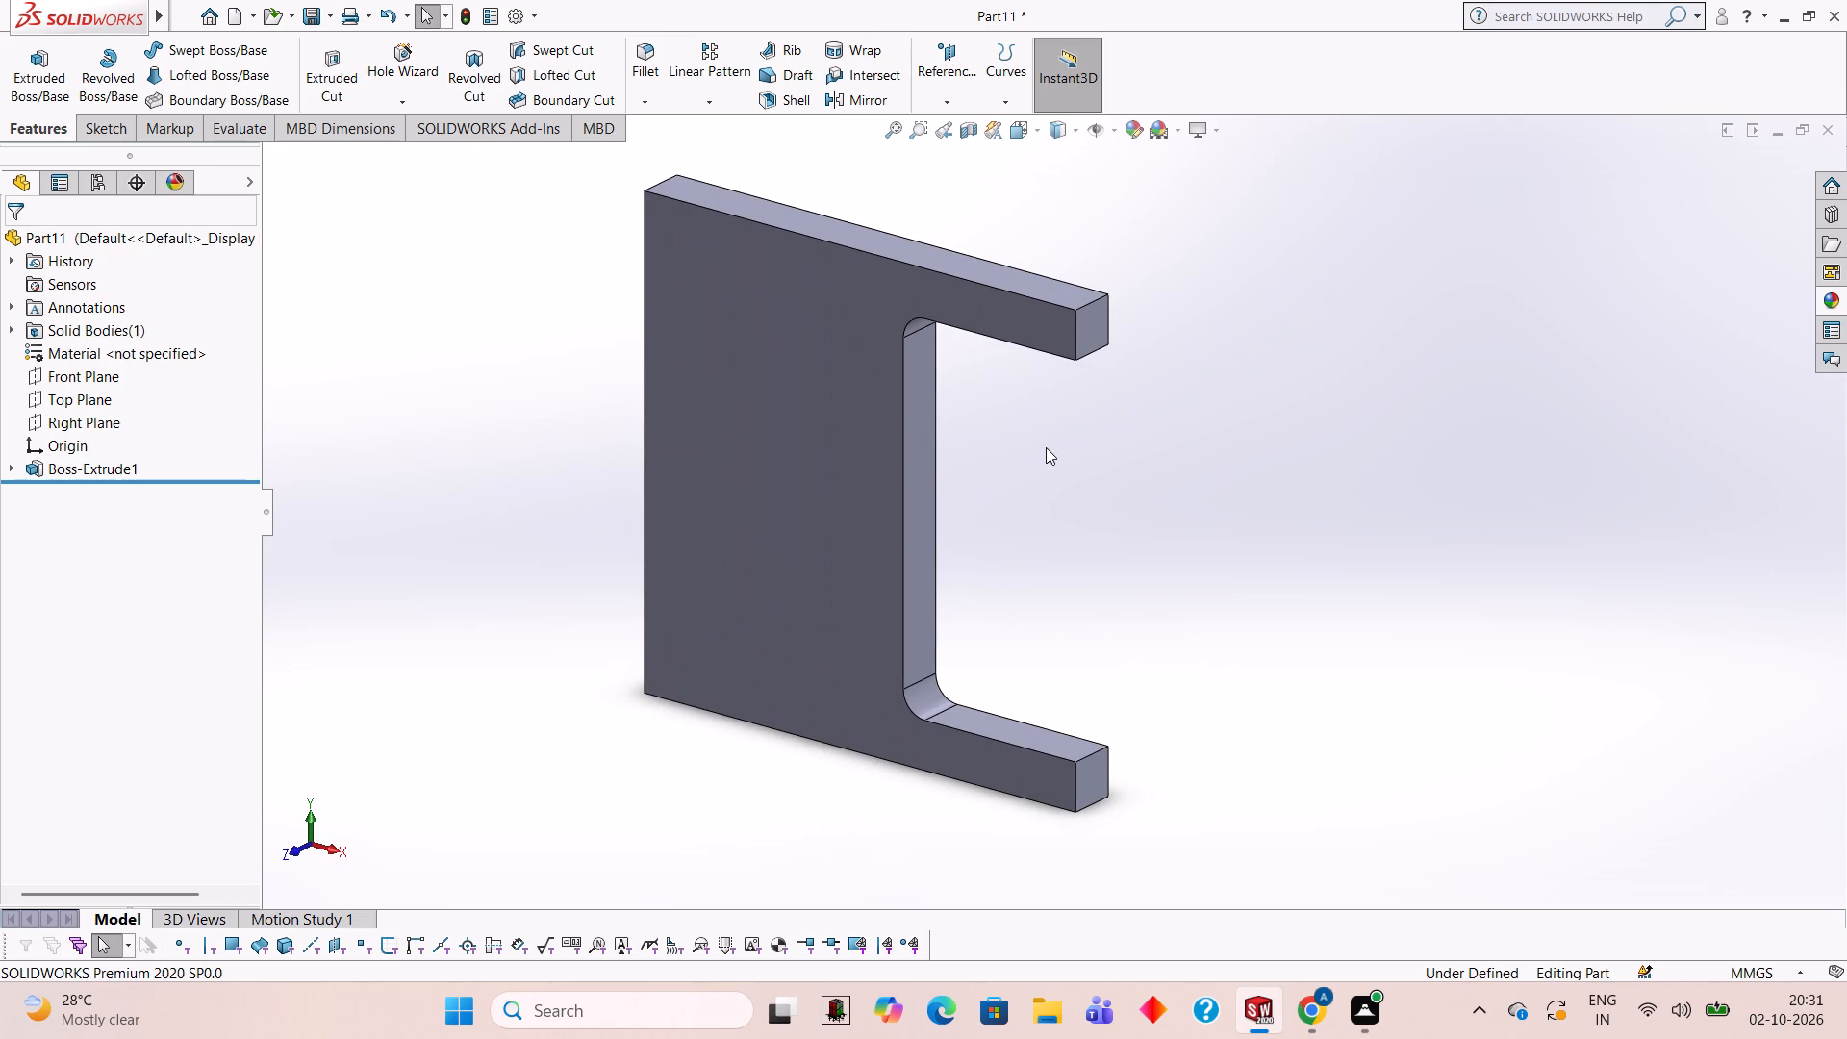
middle_click_drag(1215, 392, 875, 460)
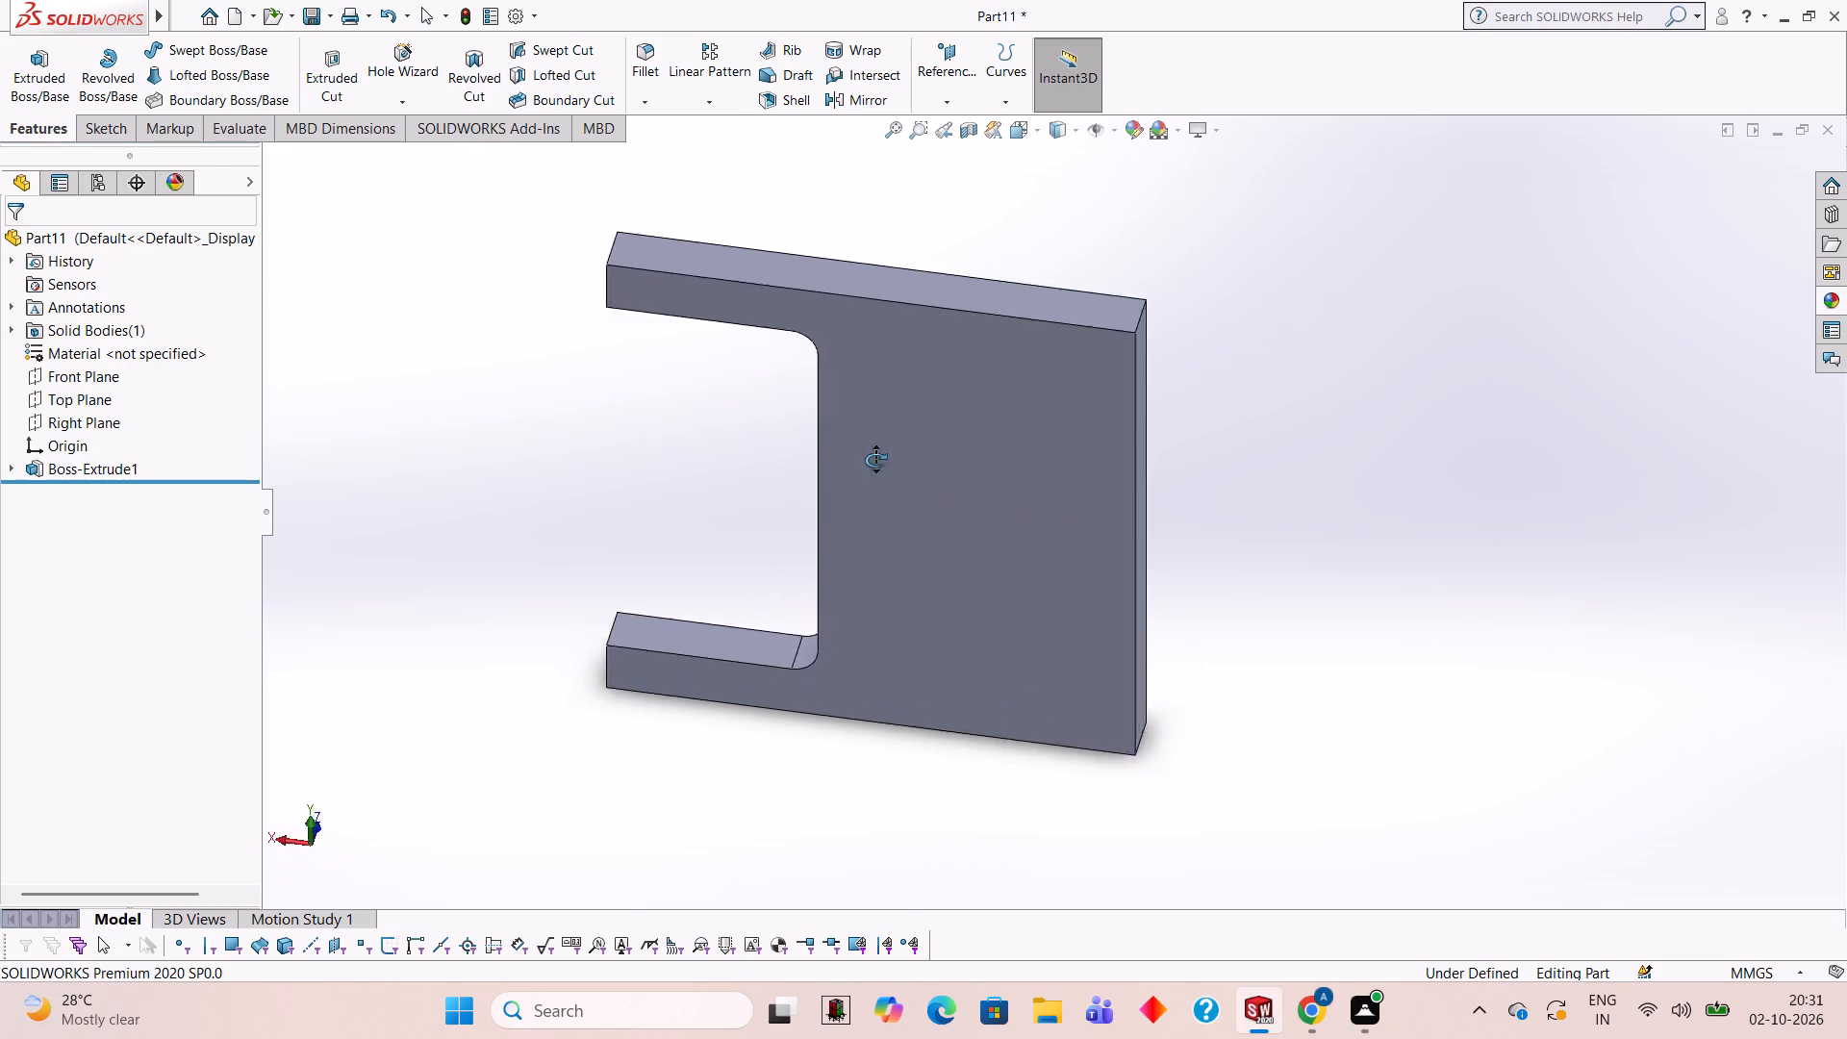
middle_click_drag(875, 460, 1244, 404)
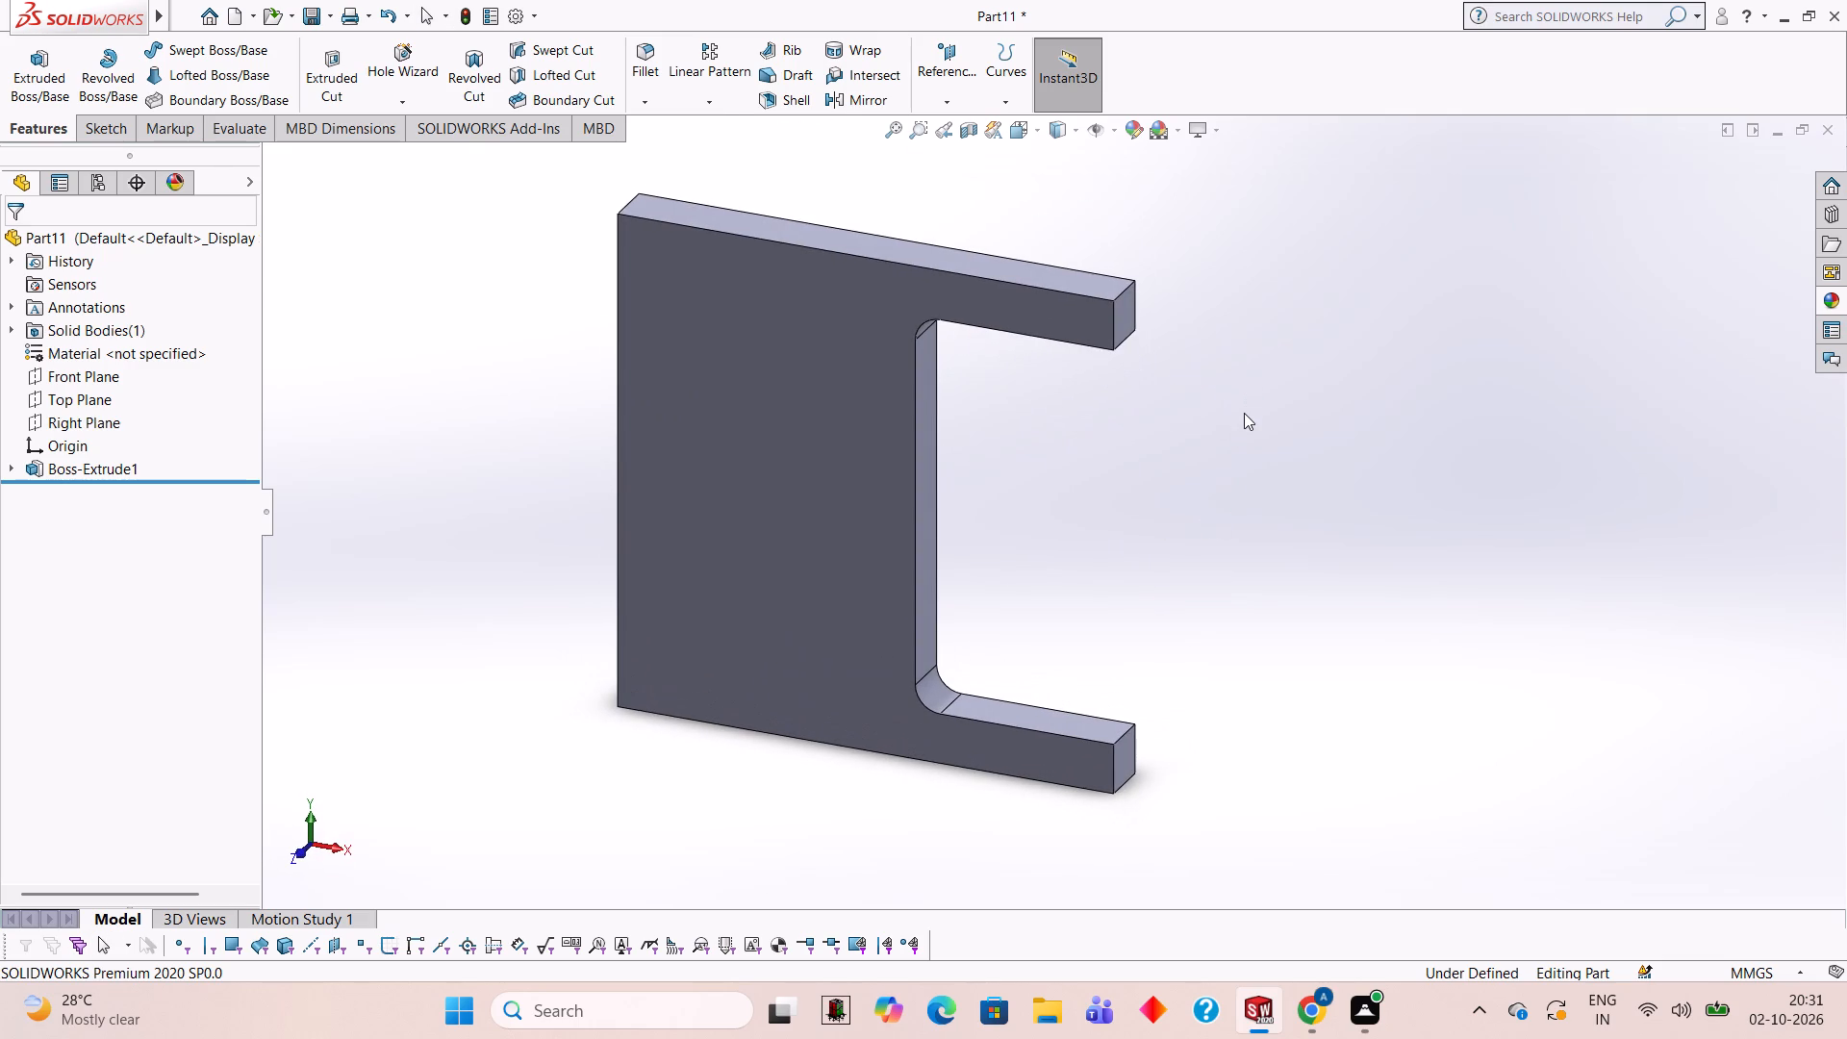
middle_click_drag(831, 697, 848, 484)
middle_click_drag(819, 807, 839, 503)
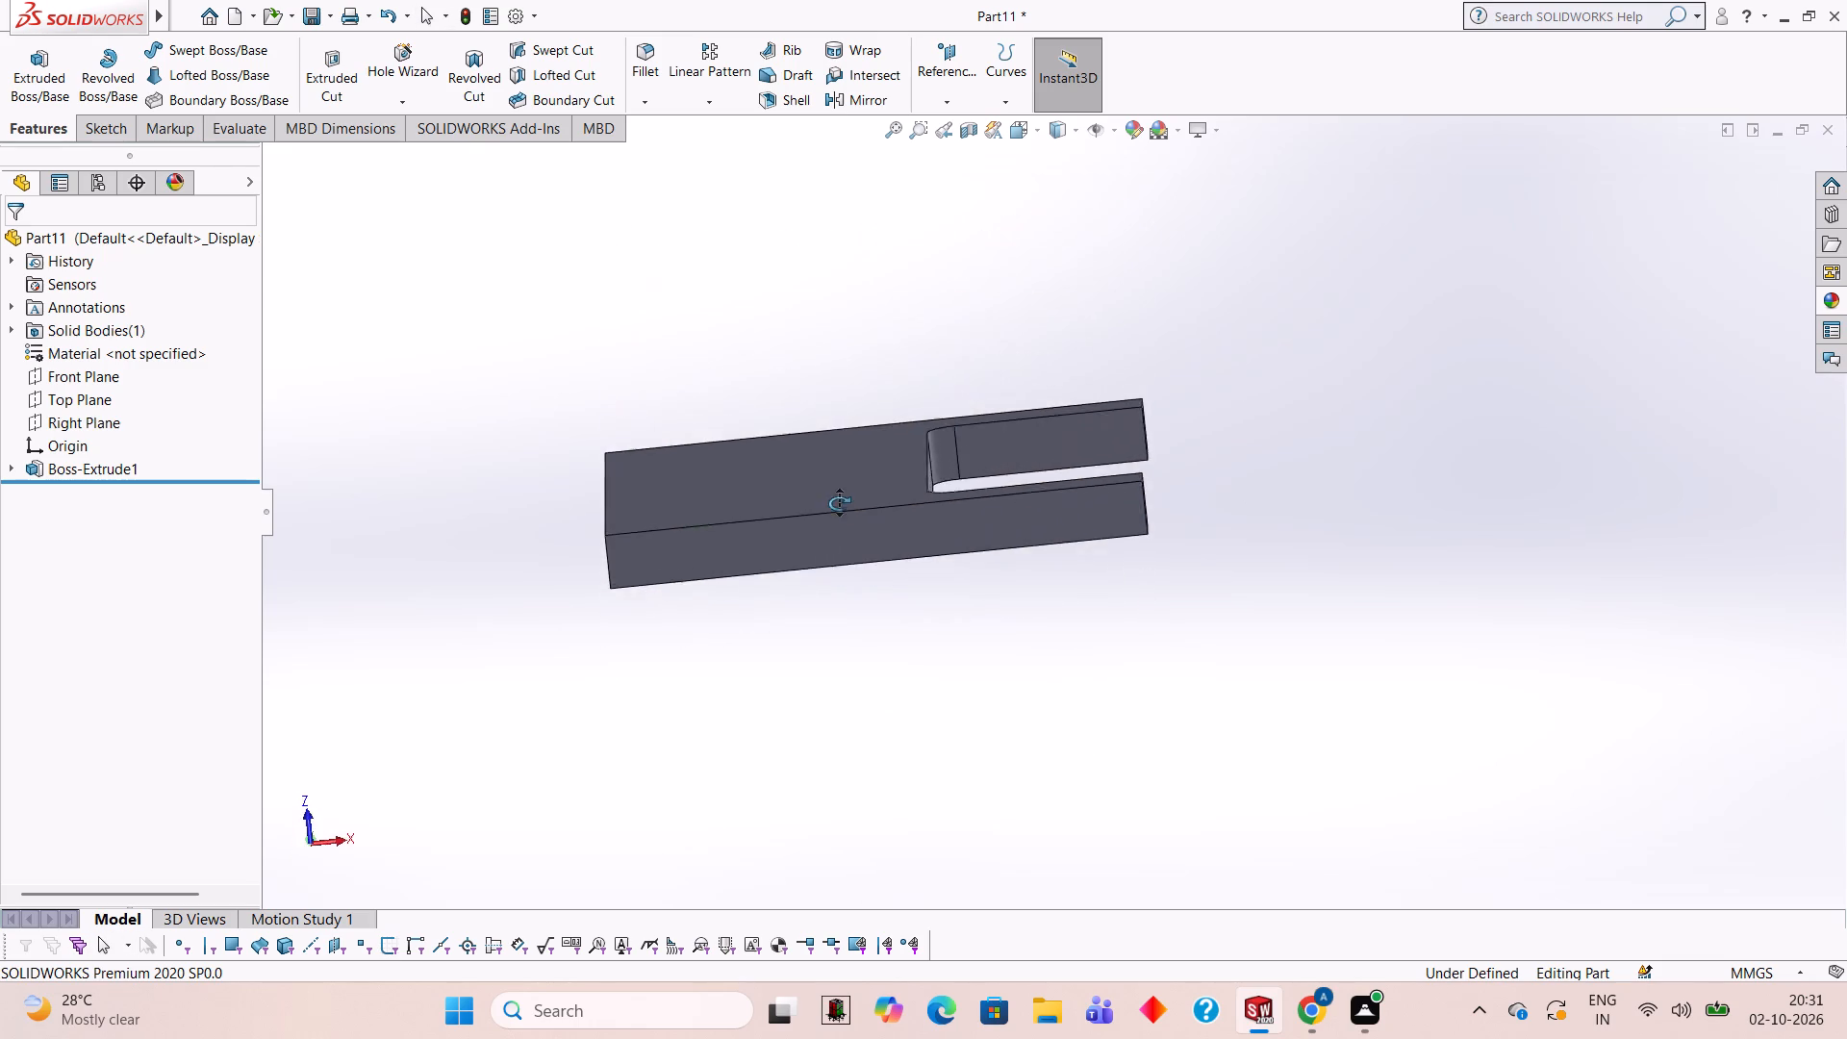
middle_click_drag(839, 503, 848, 390)
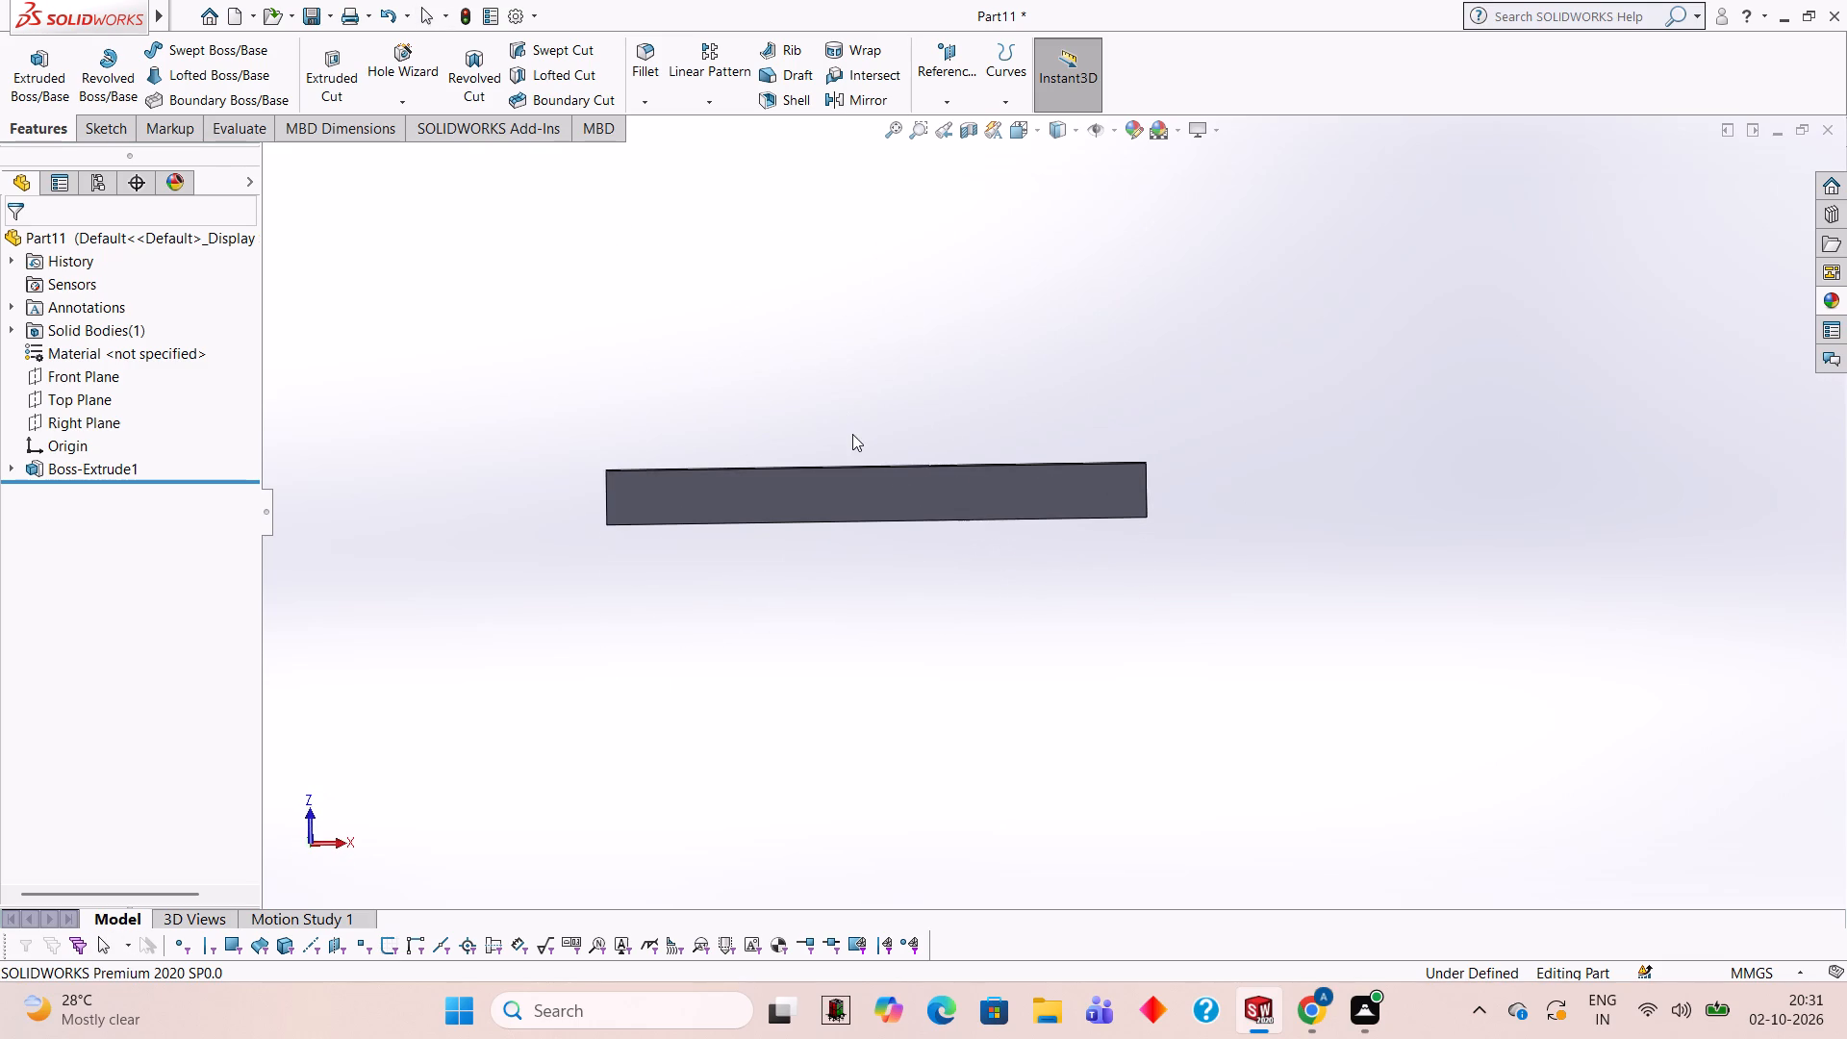
left_click(866, 483)
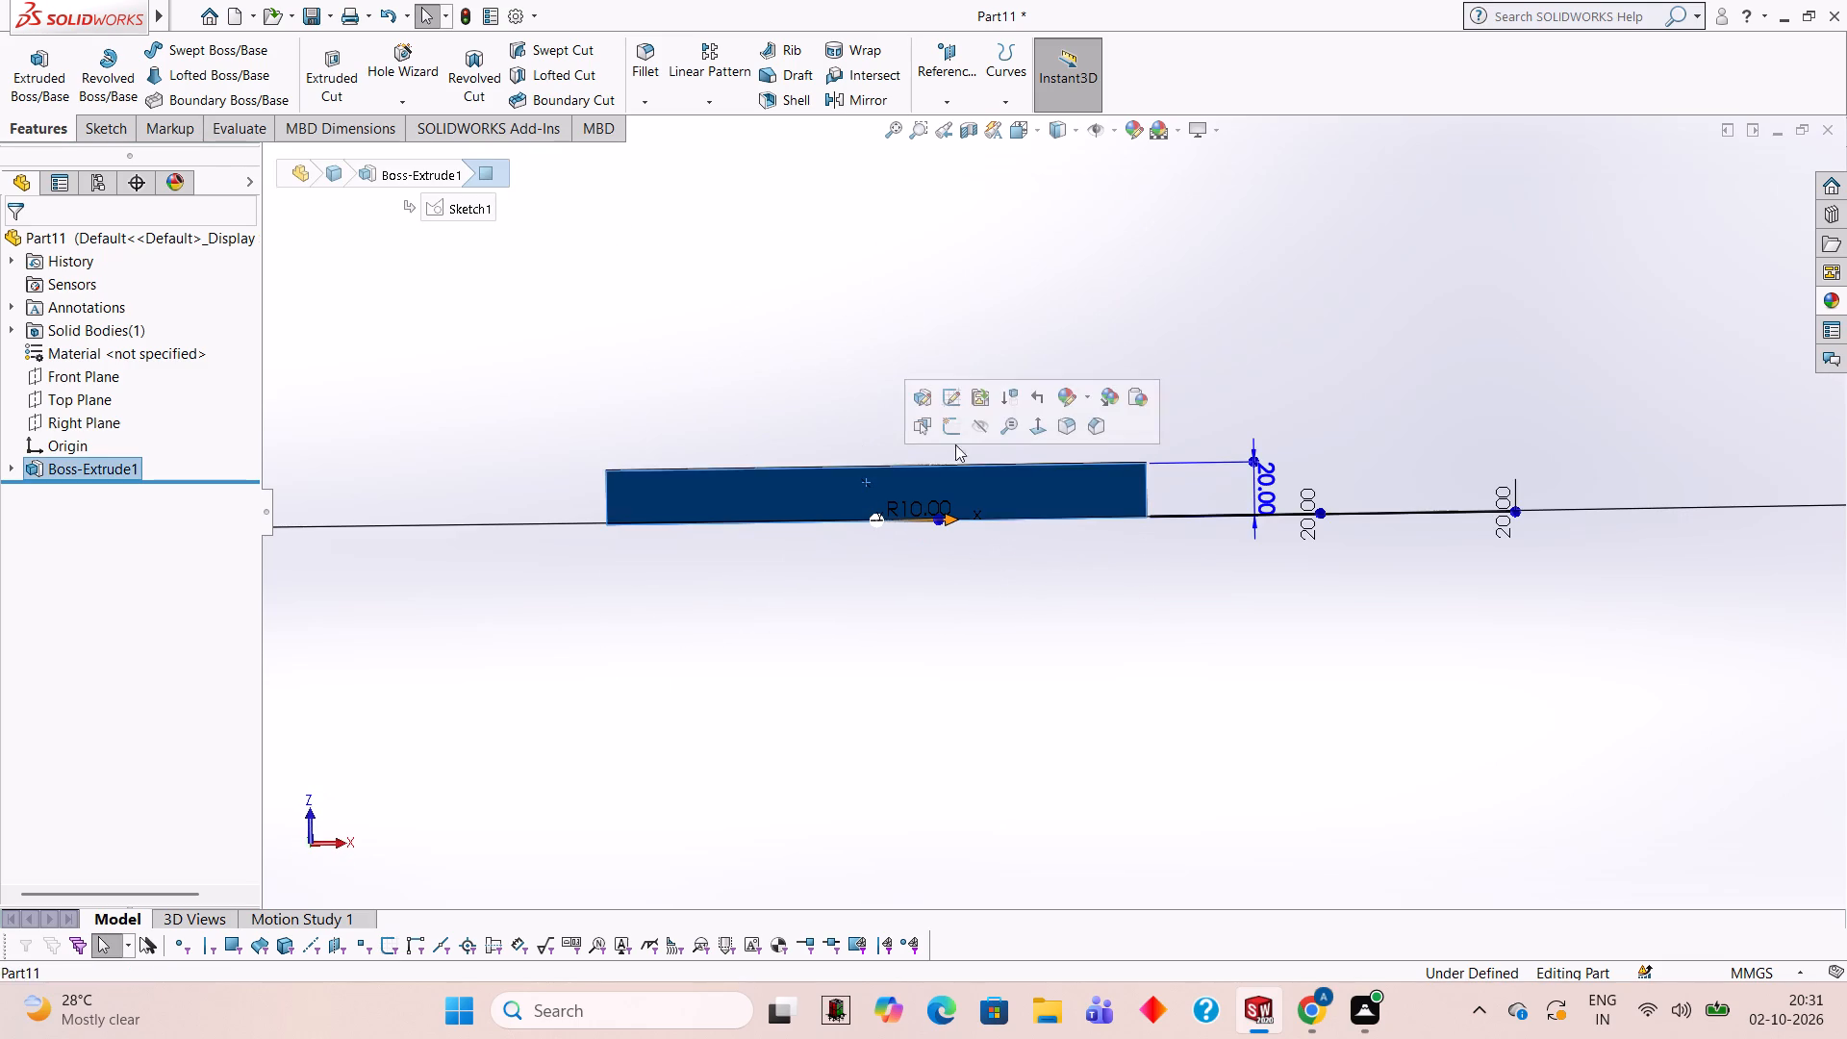
left_click(959, 429)
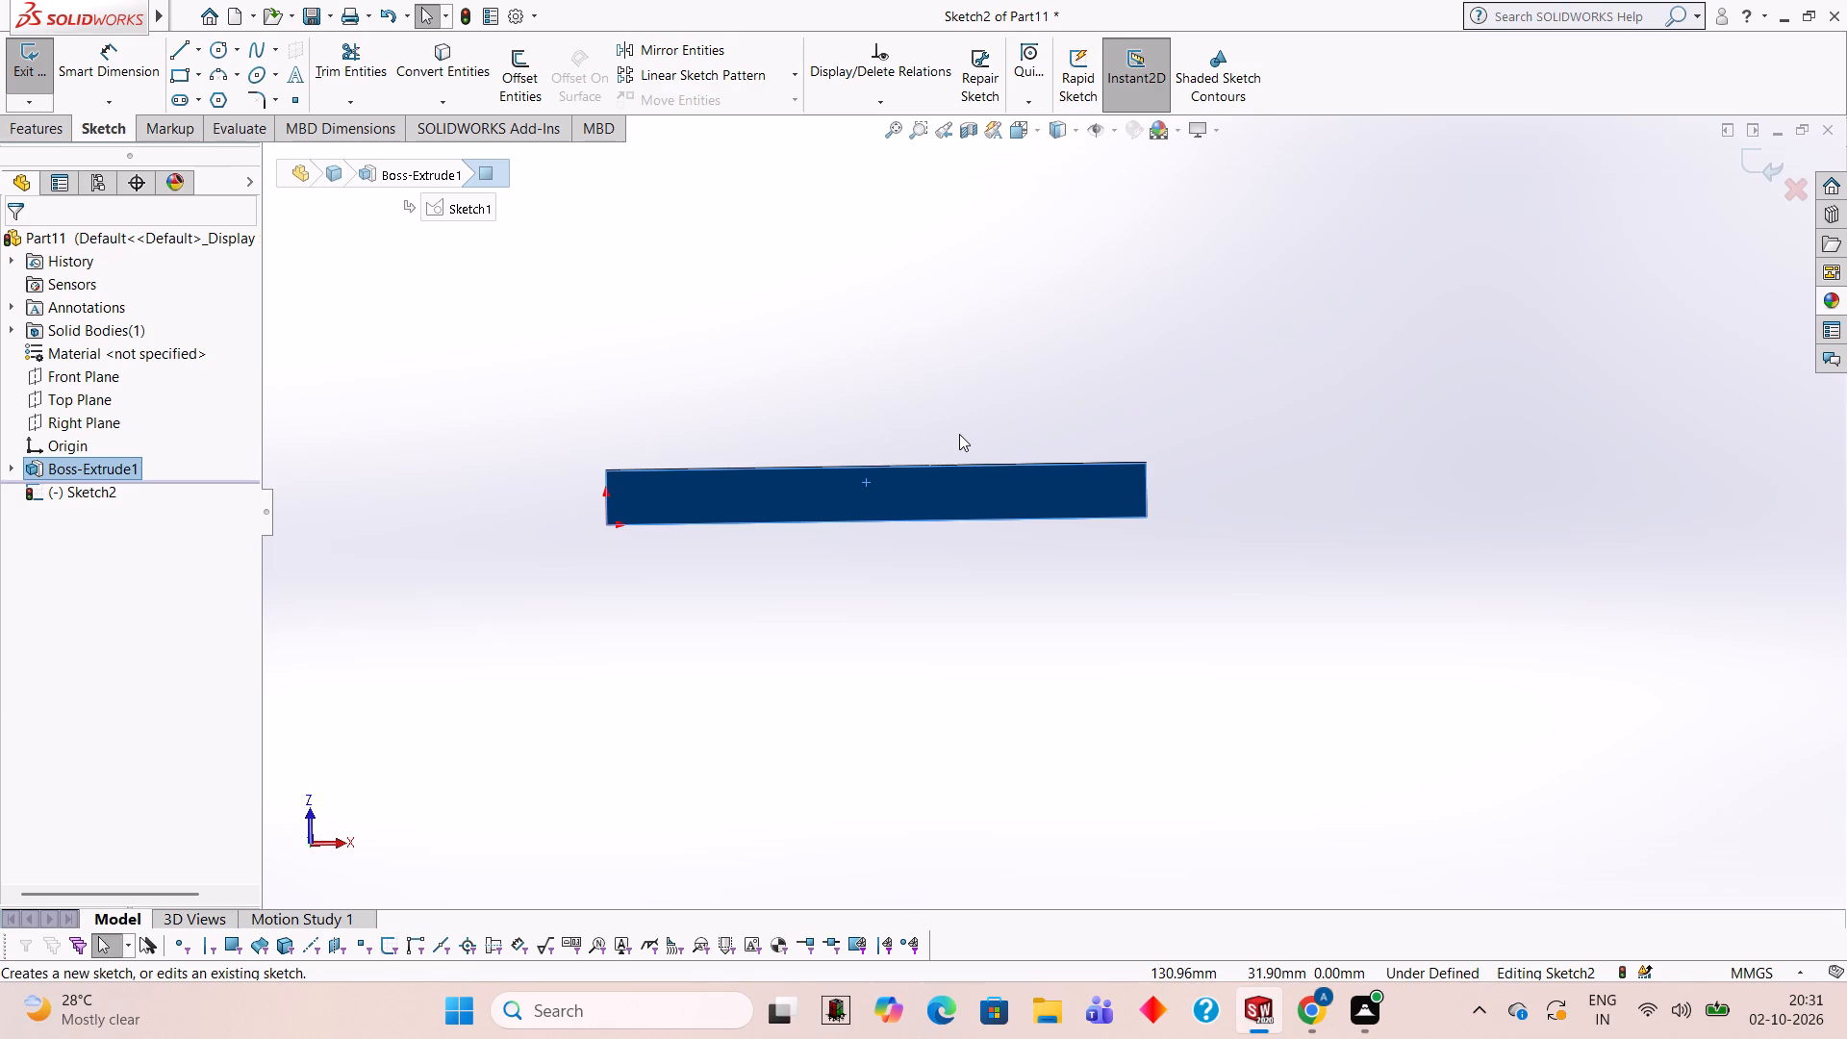
key("ctrl+8")
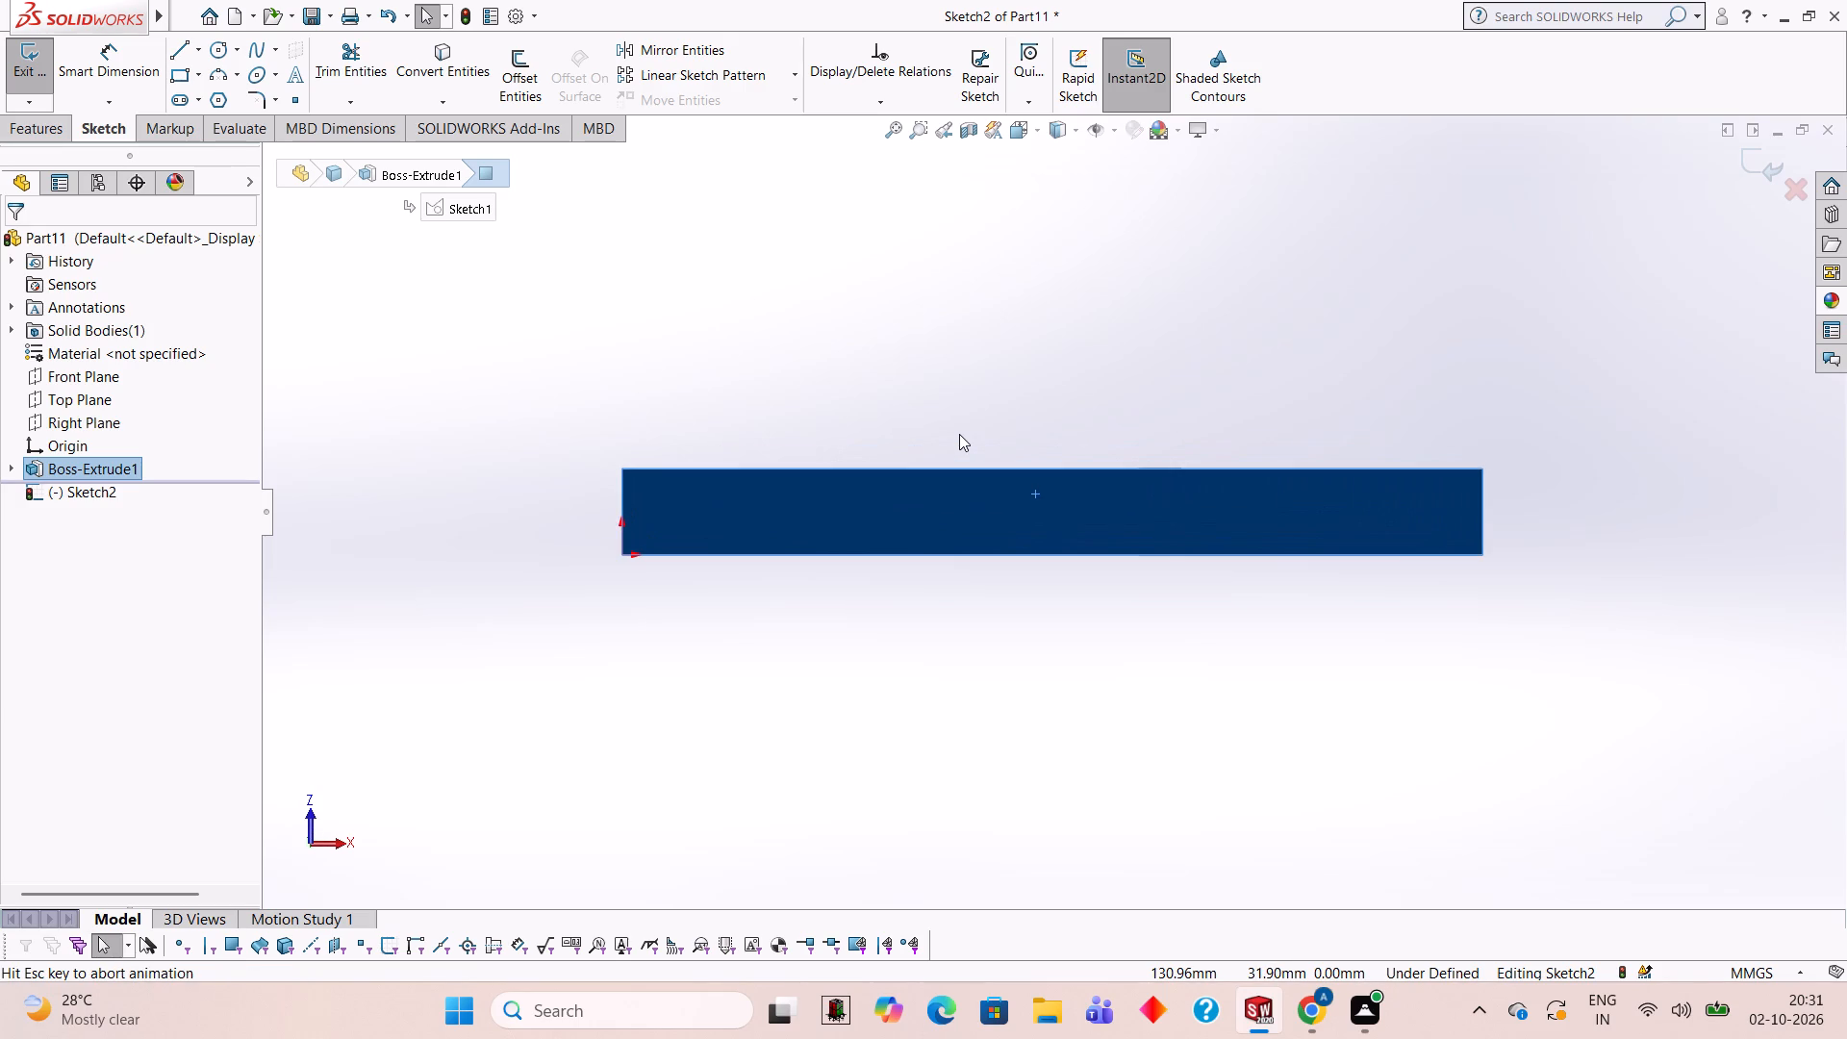
scroll(1309, 165, "down", 1)
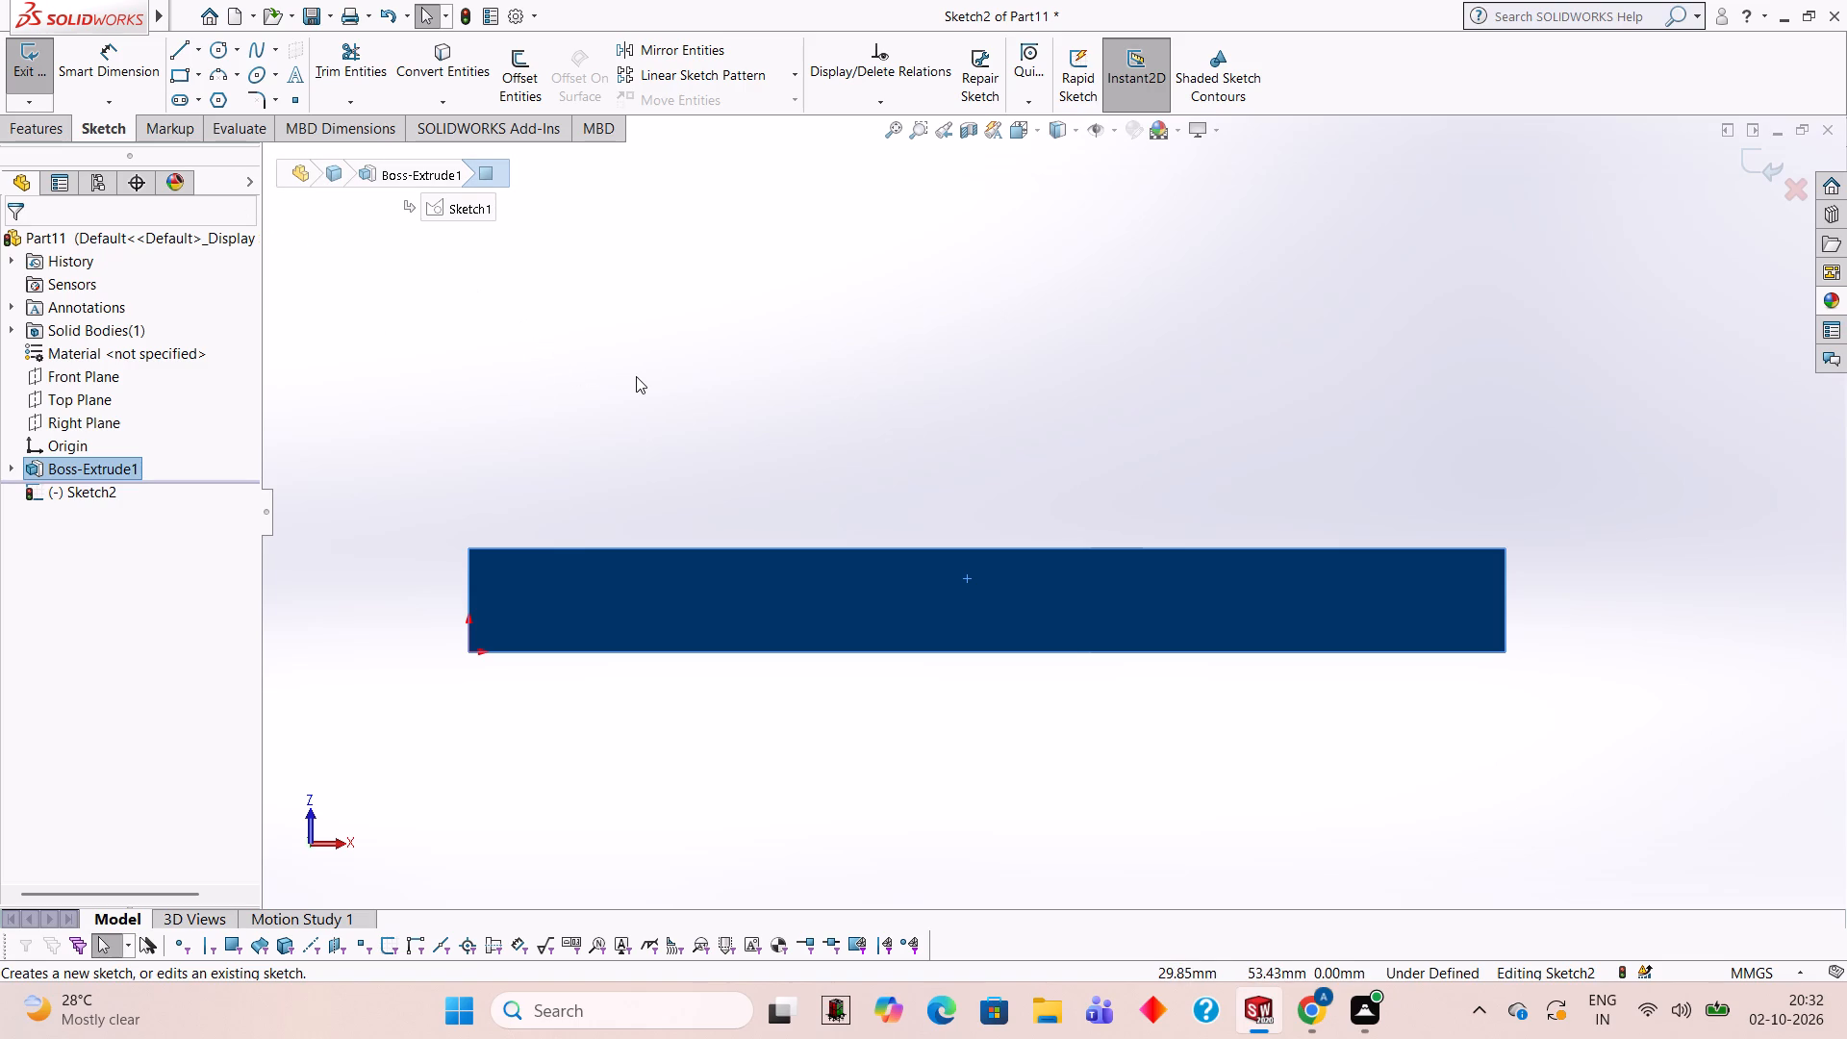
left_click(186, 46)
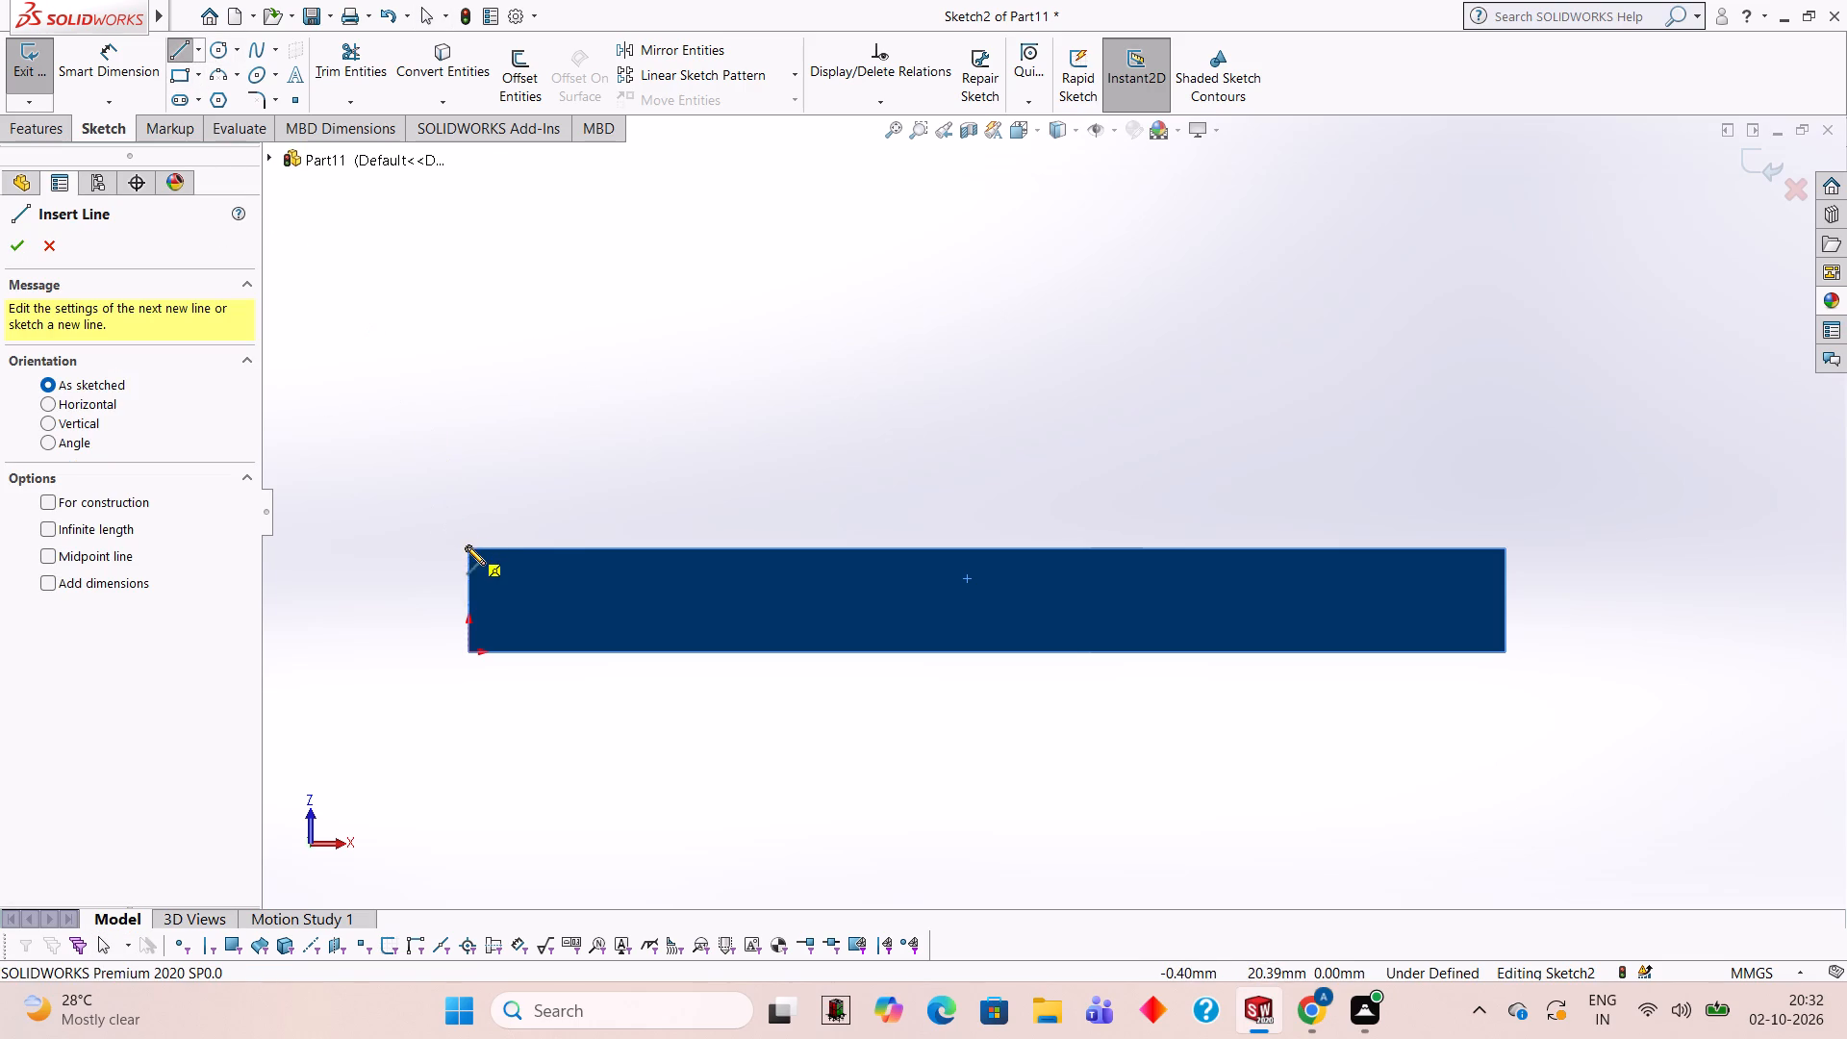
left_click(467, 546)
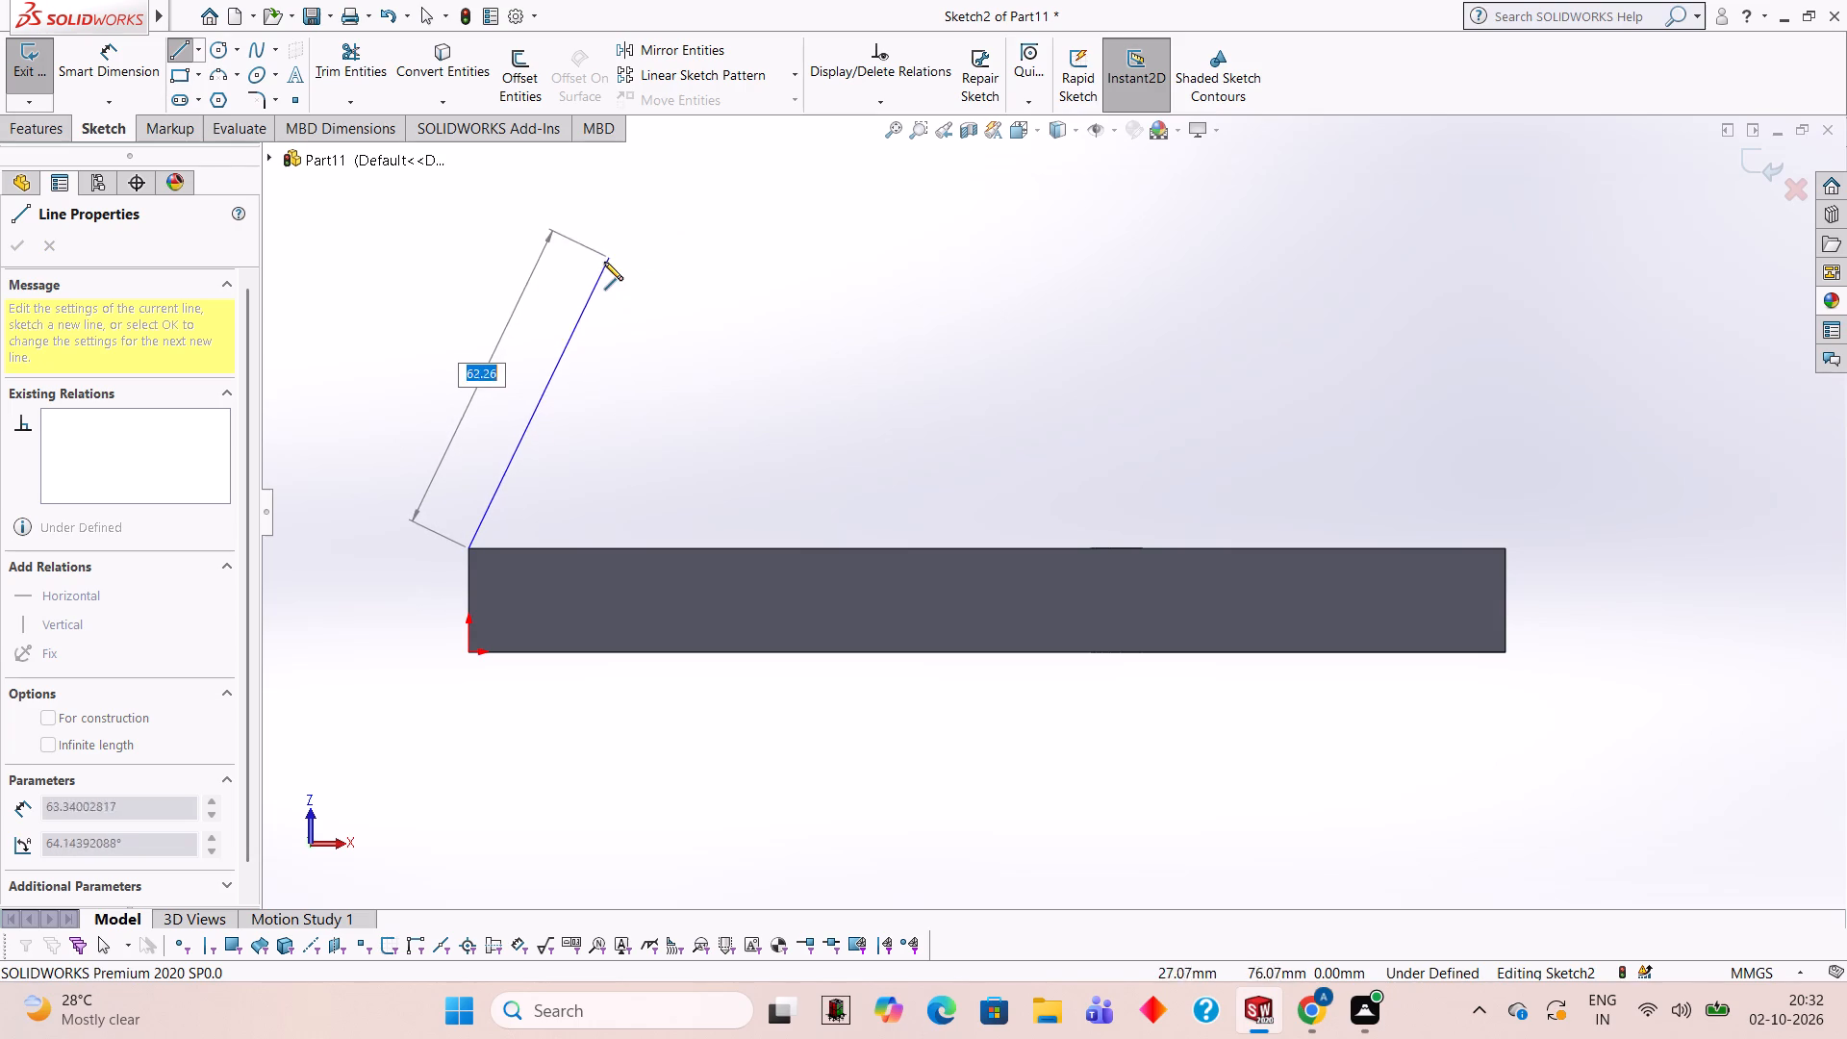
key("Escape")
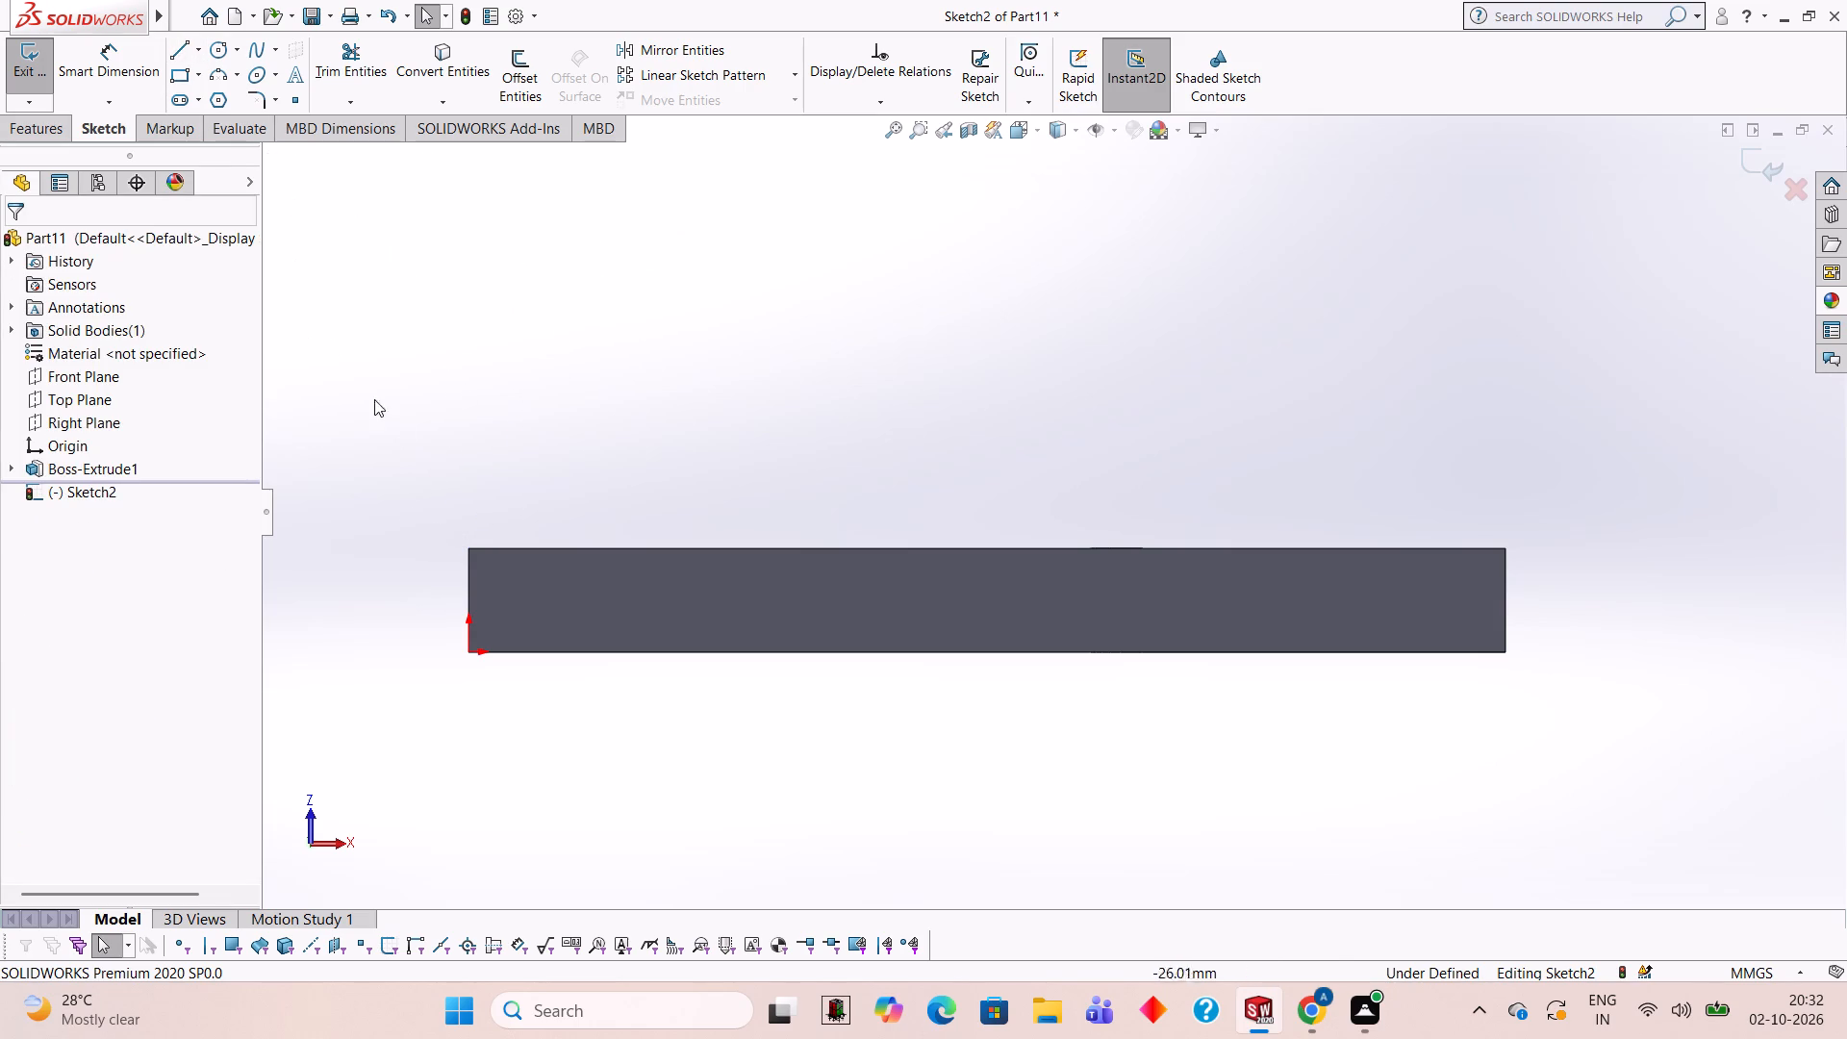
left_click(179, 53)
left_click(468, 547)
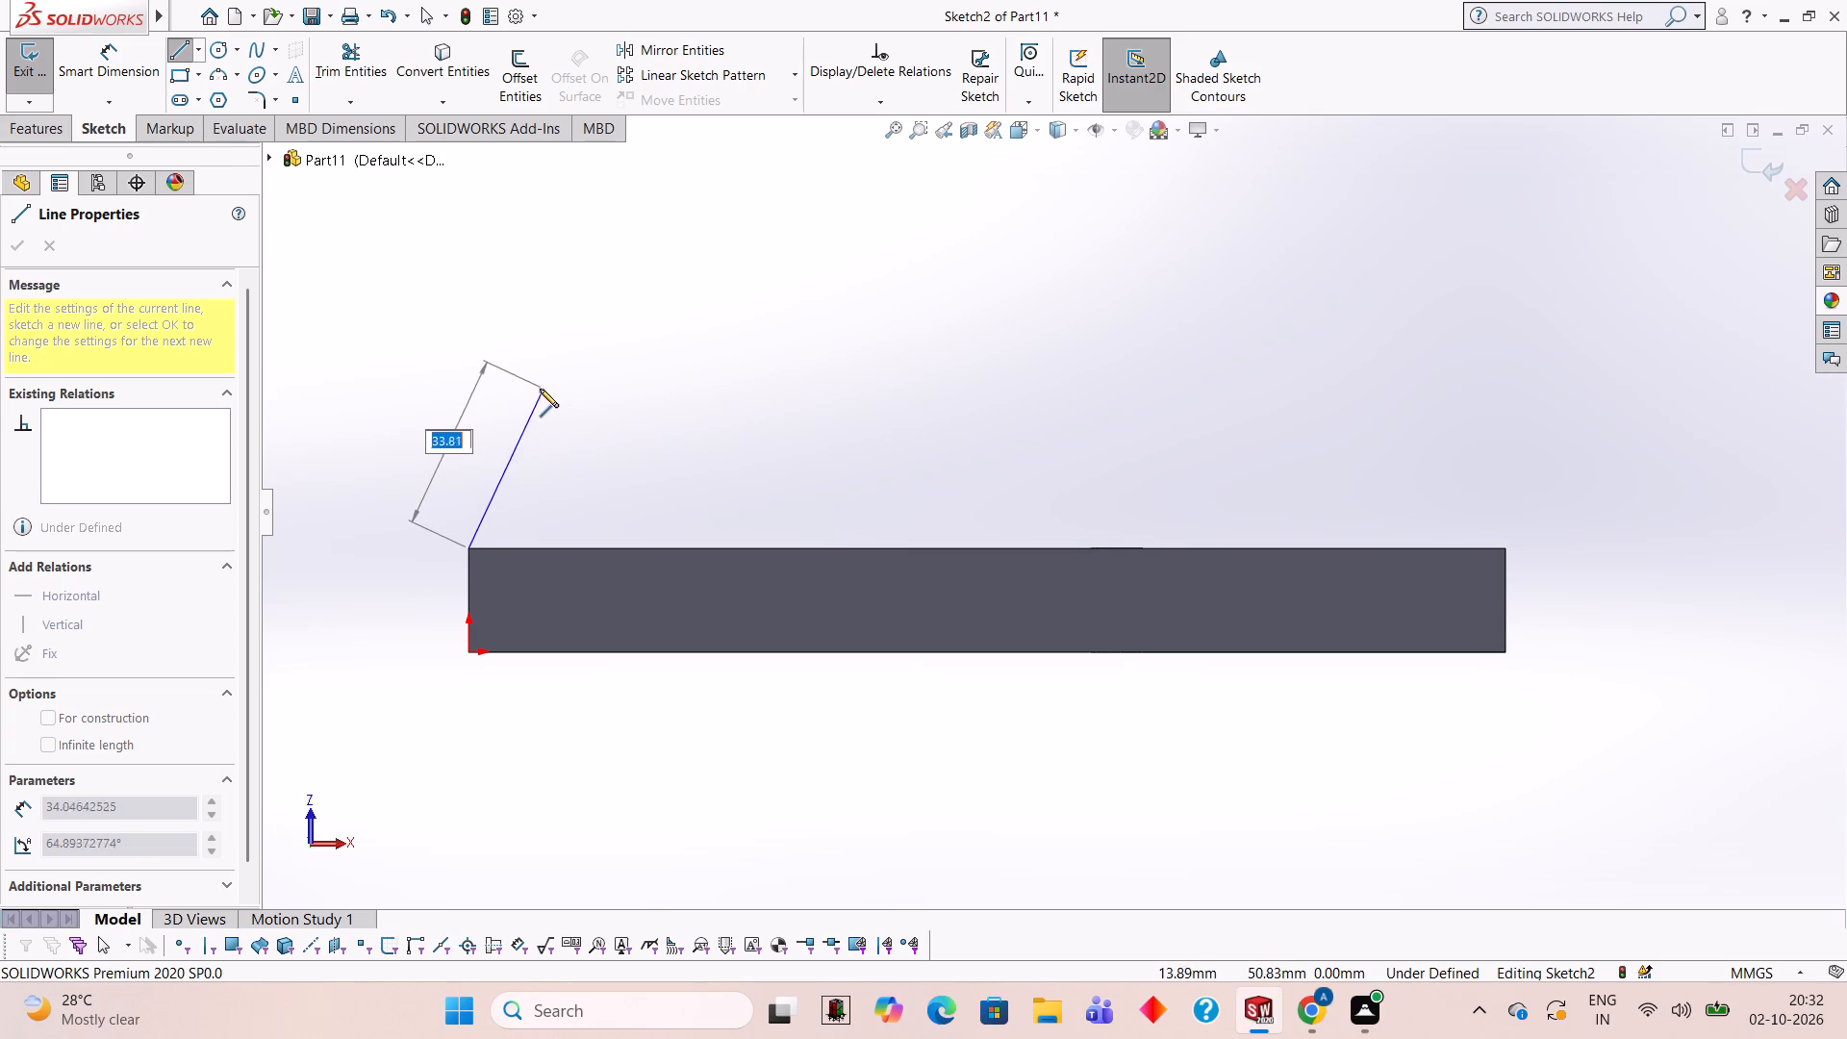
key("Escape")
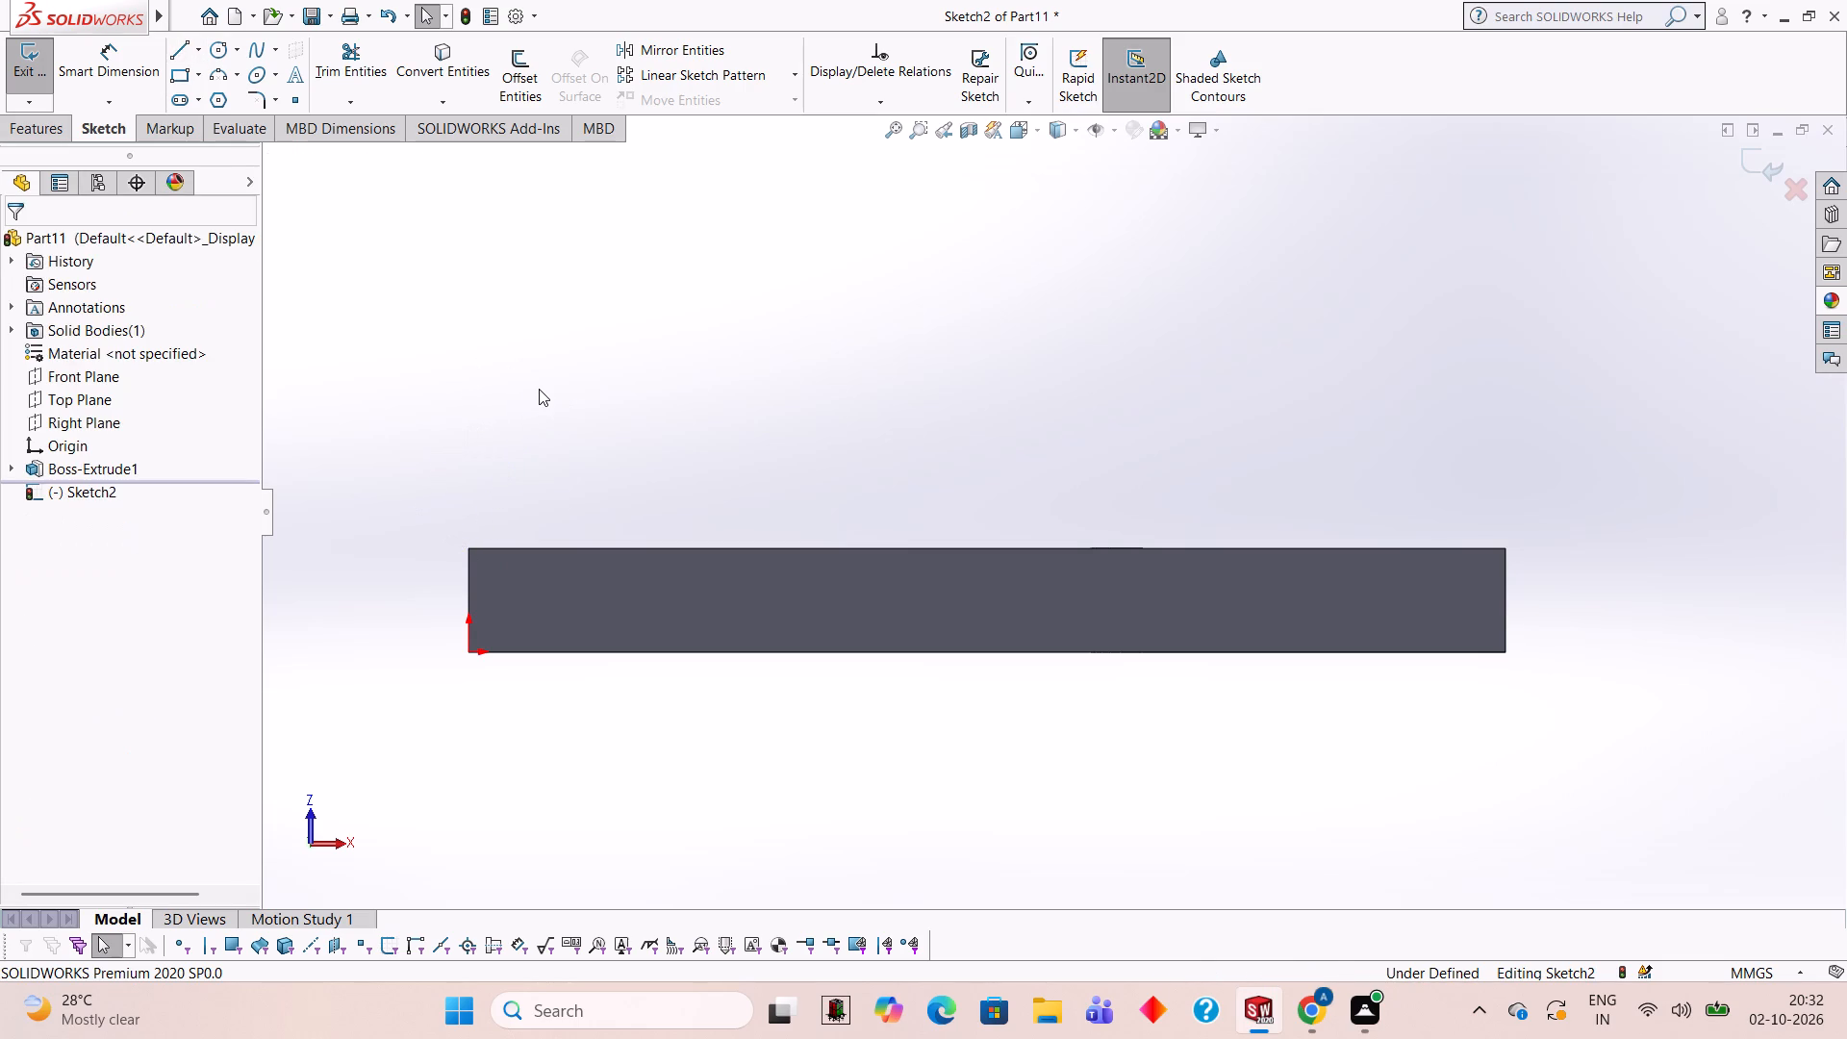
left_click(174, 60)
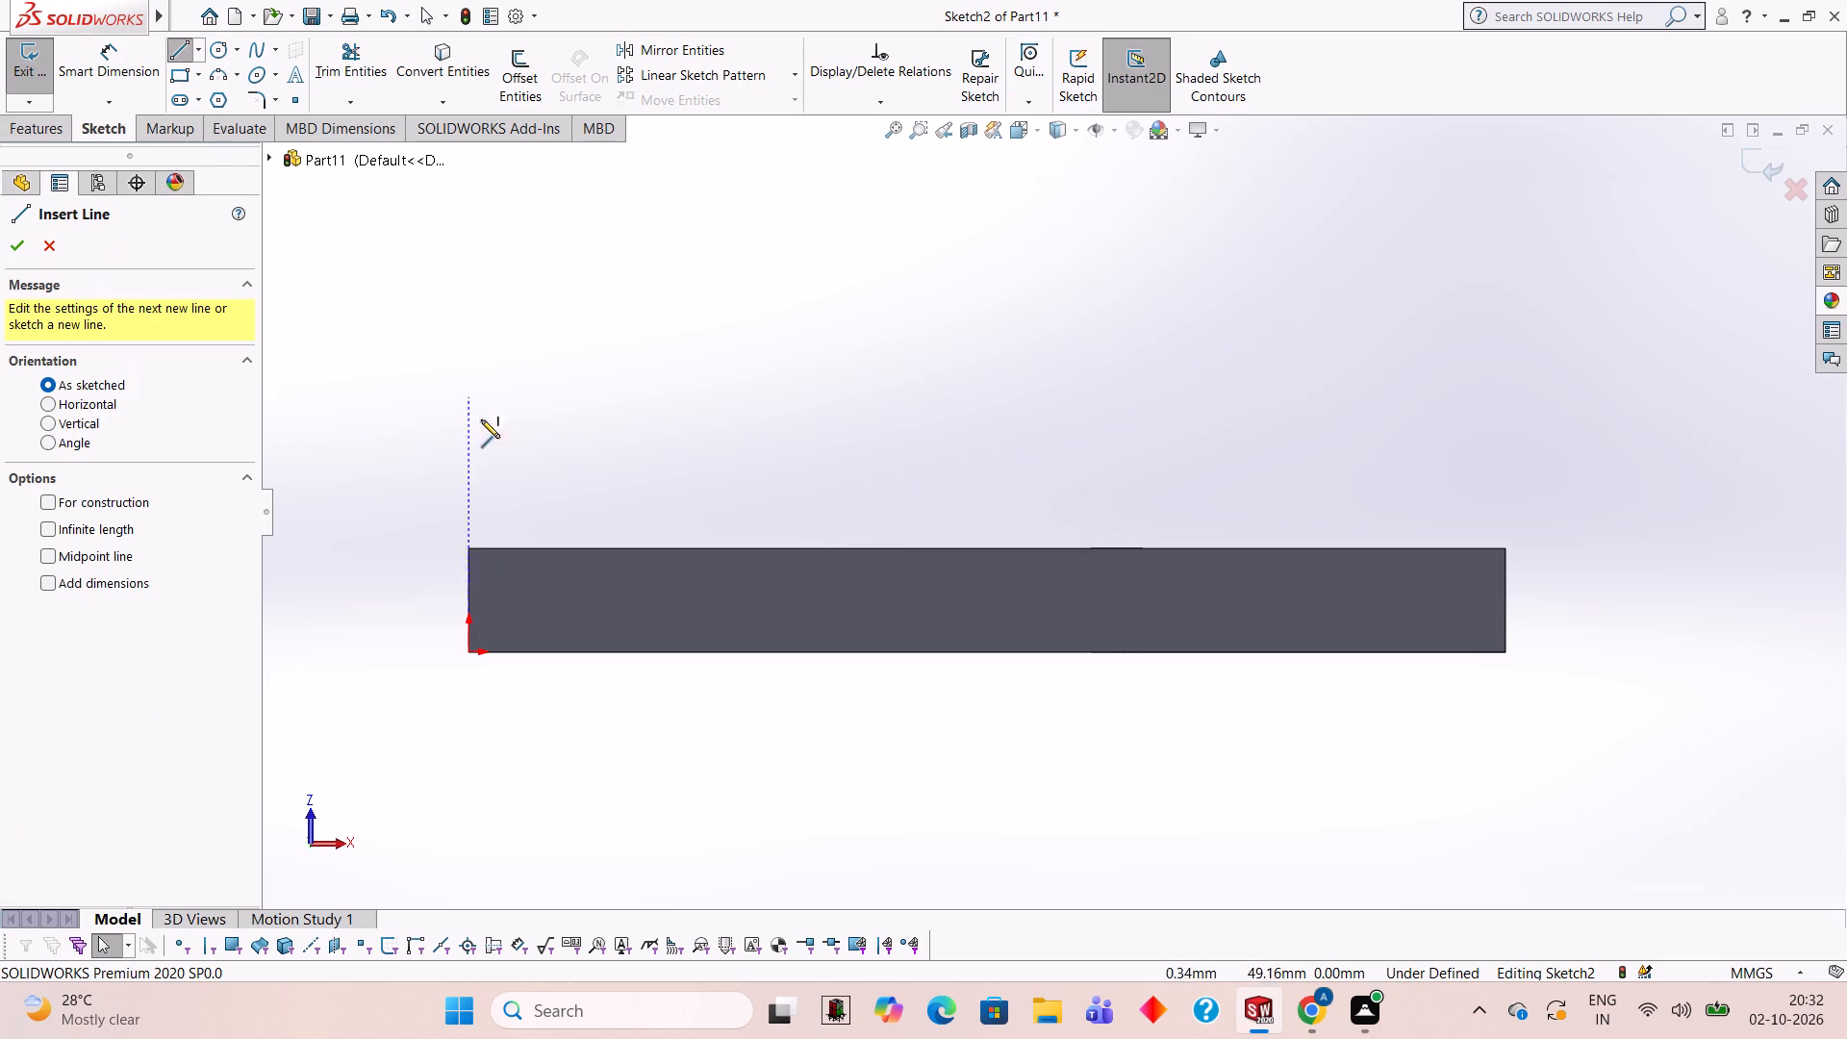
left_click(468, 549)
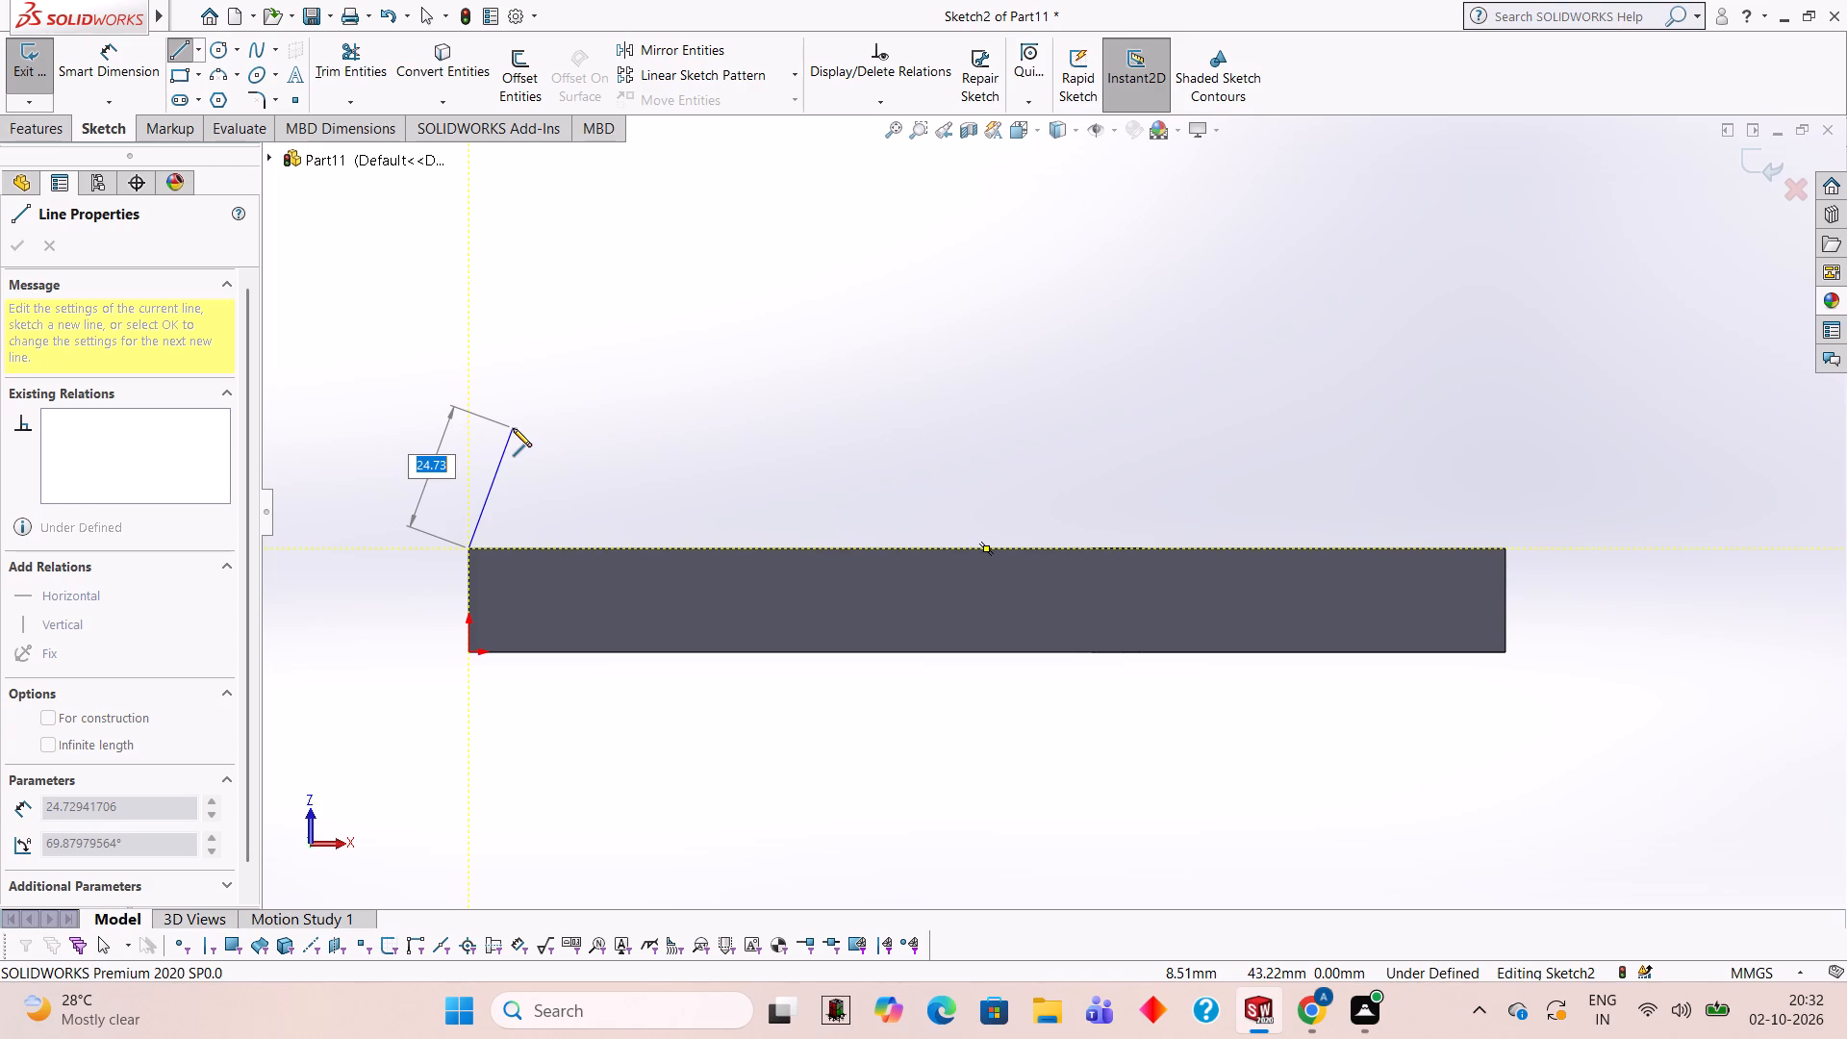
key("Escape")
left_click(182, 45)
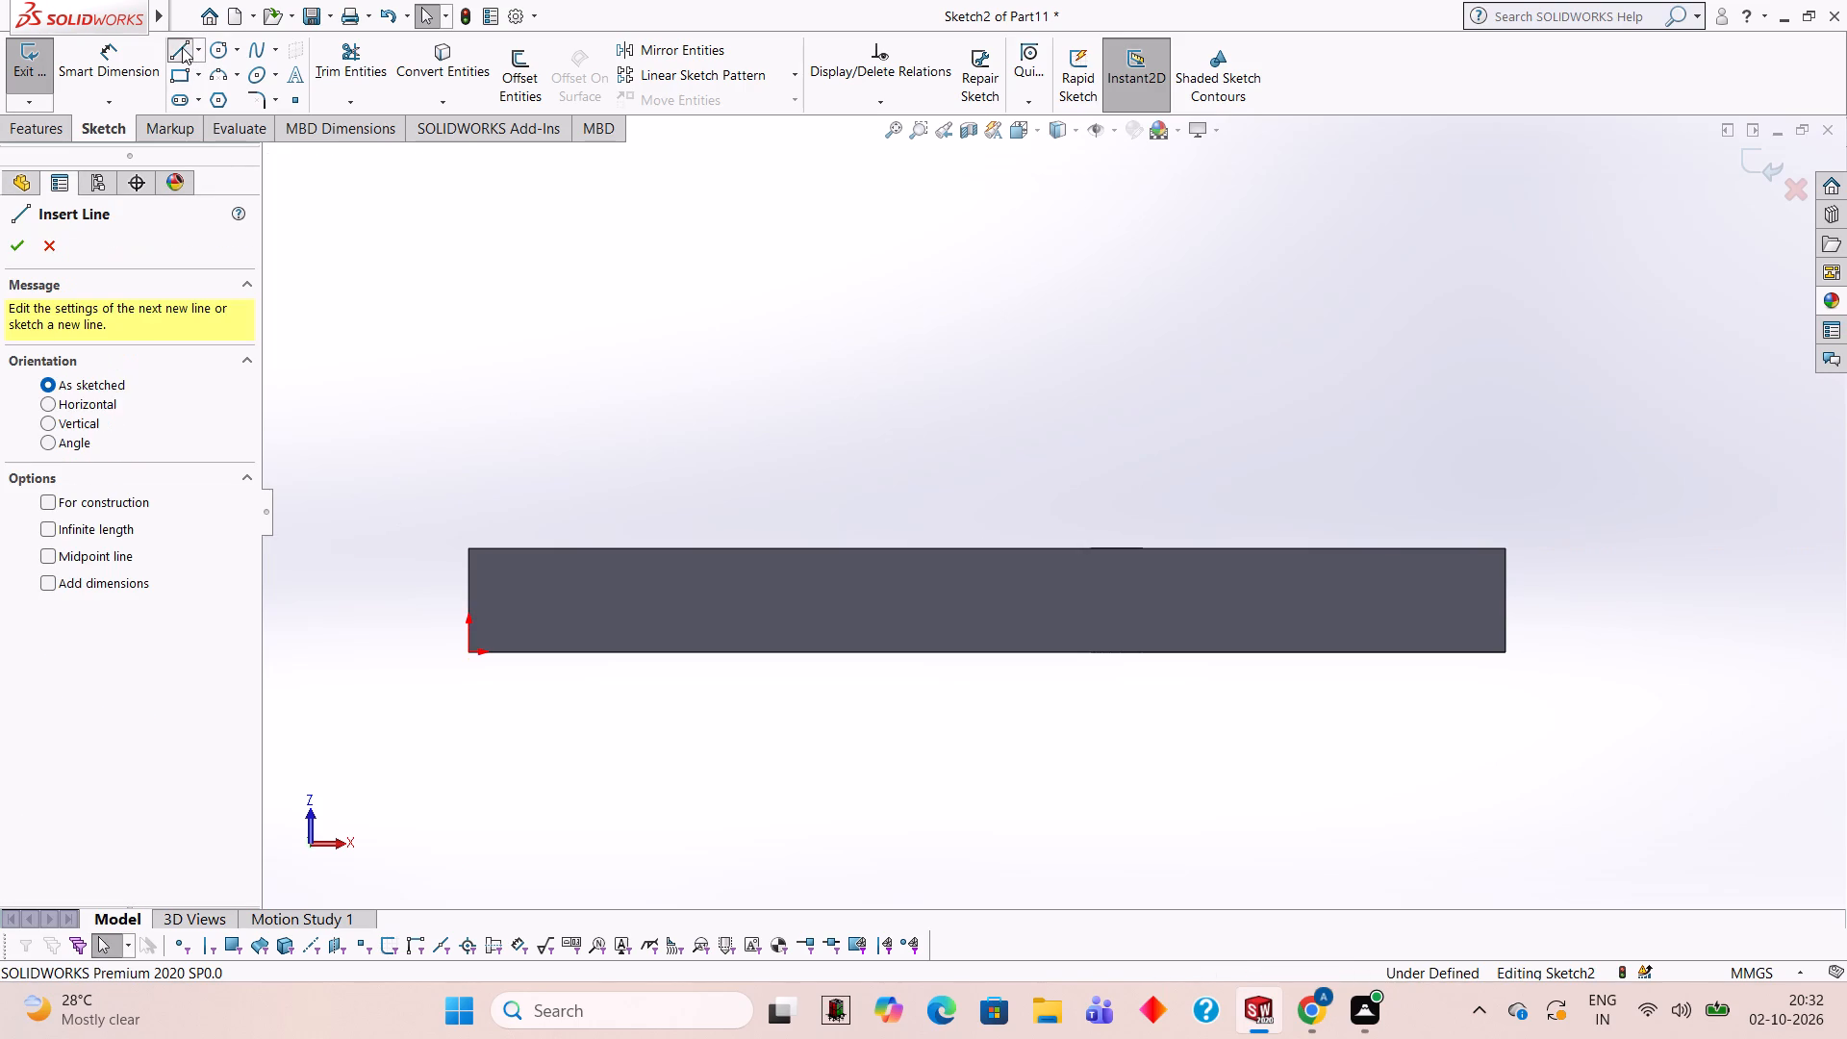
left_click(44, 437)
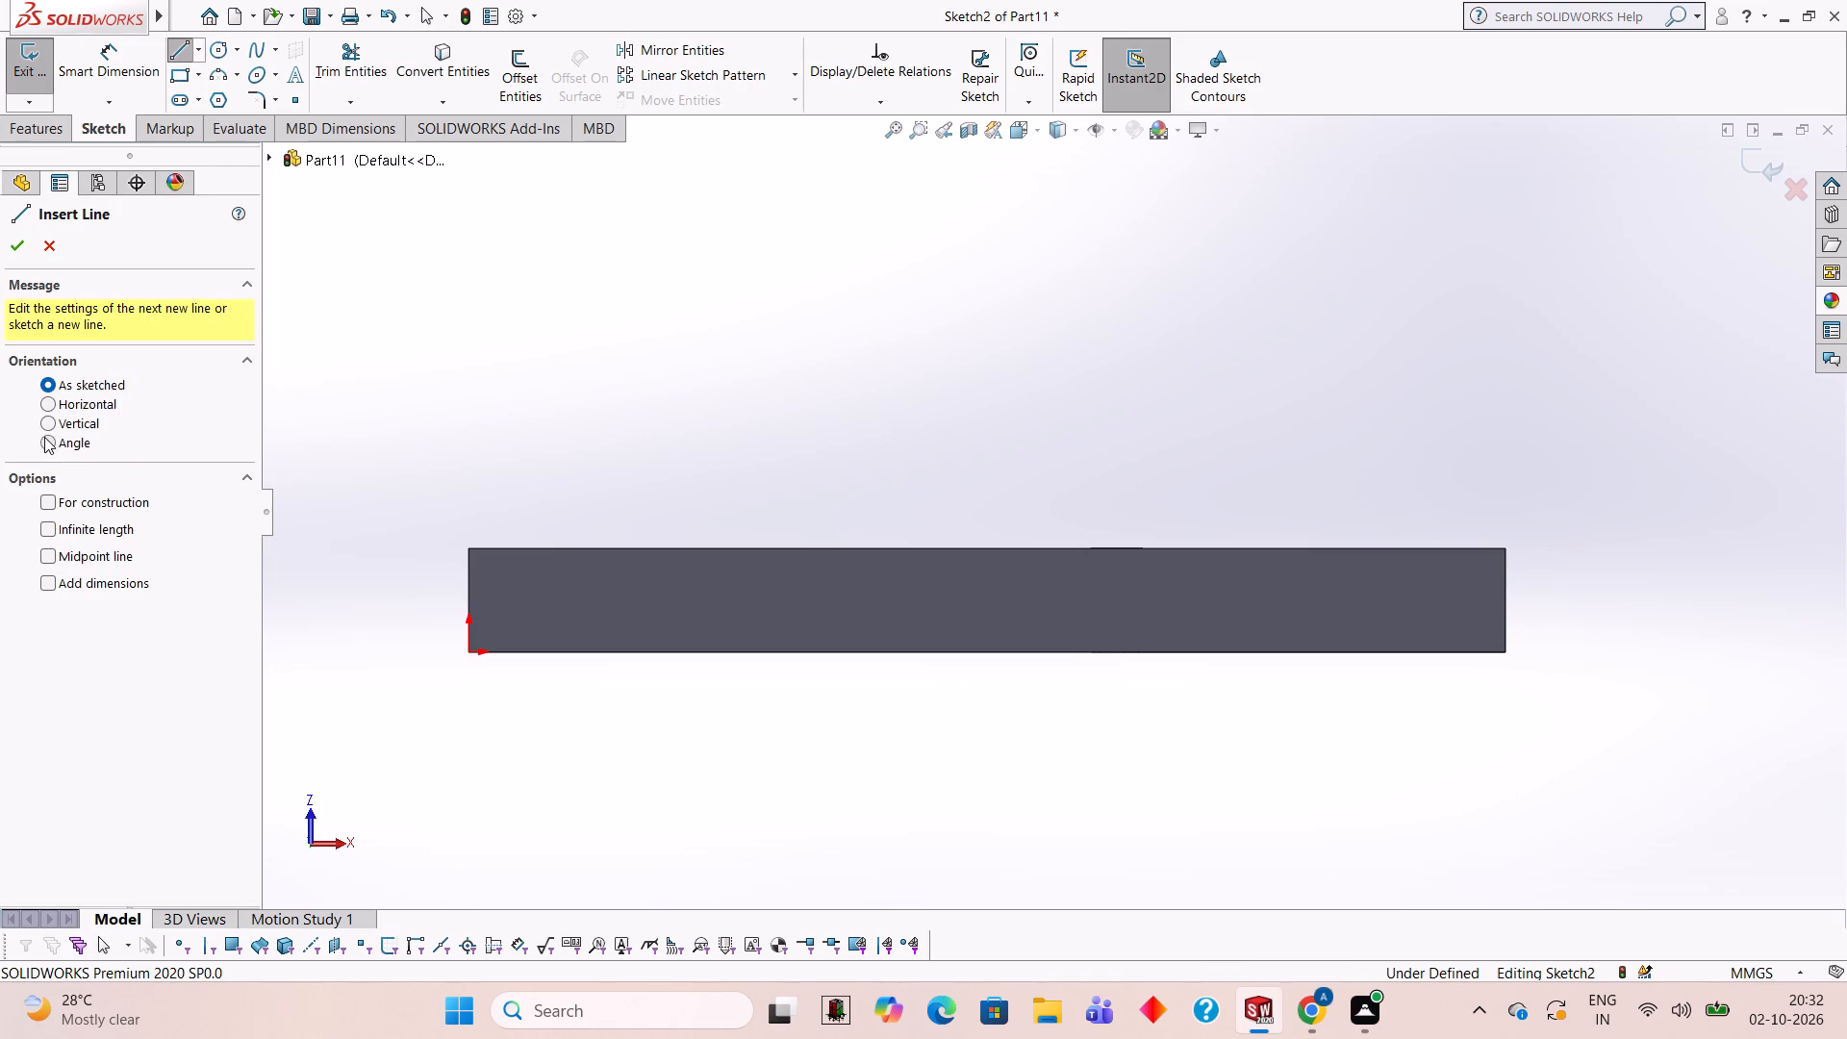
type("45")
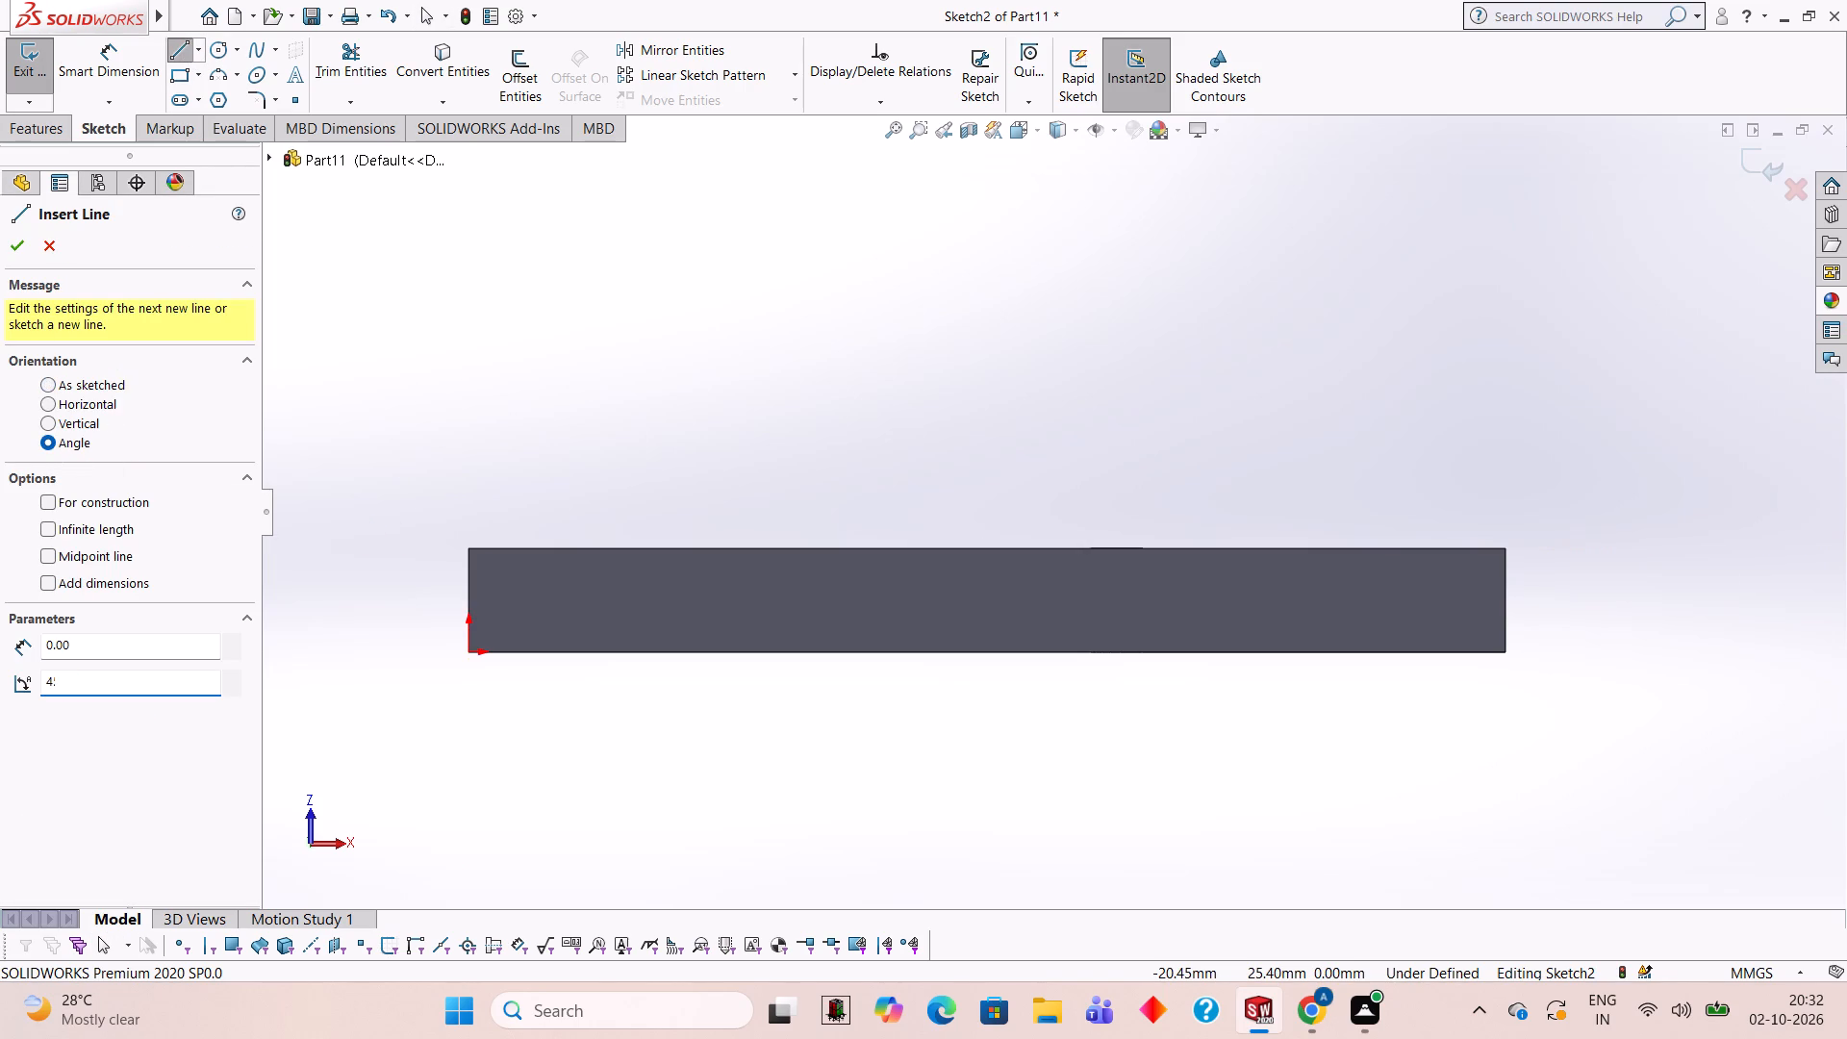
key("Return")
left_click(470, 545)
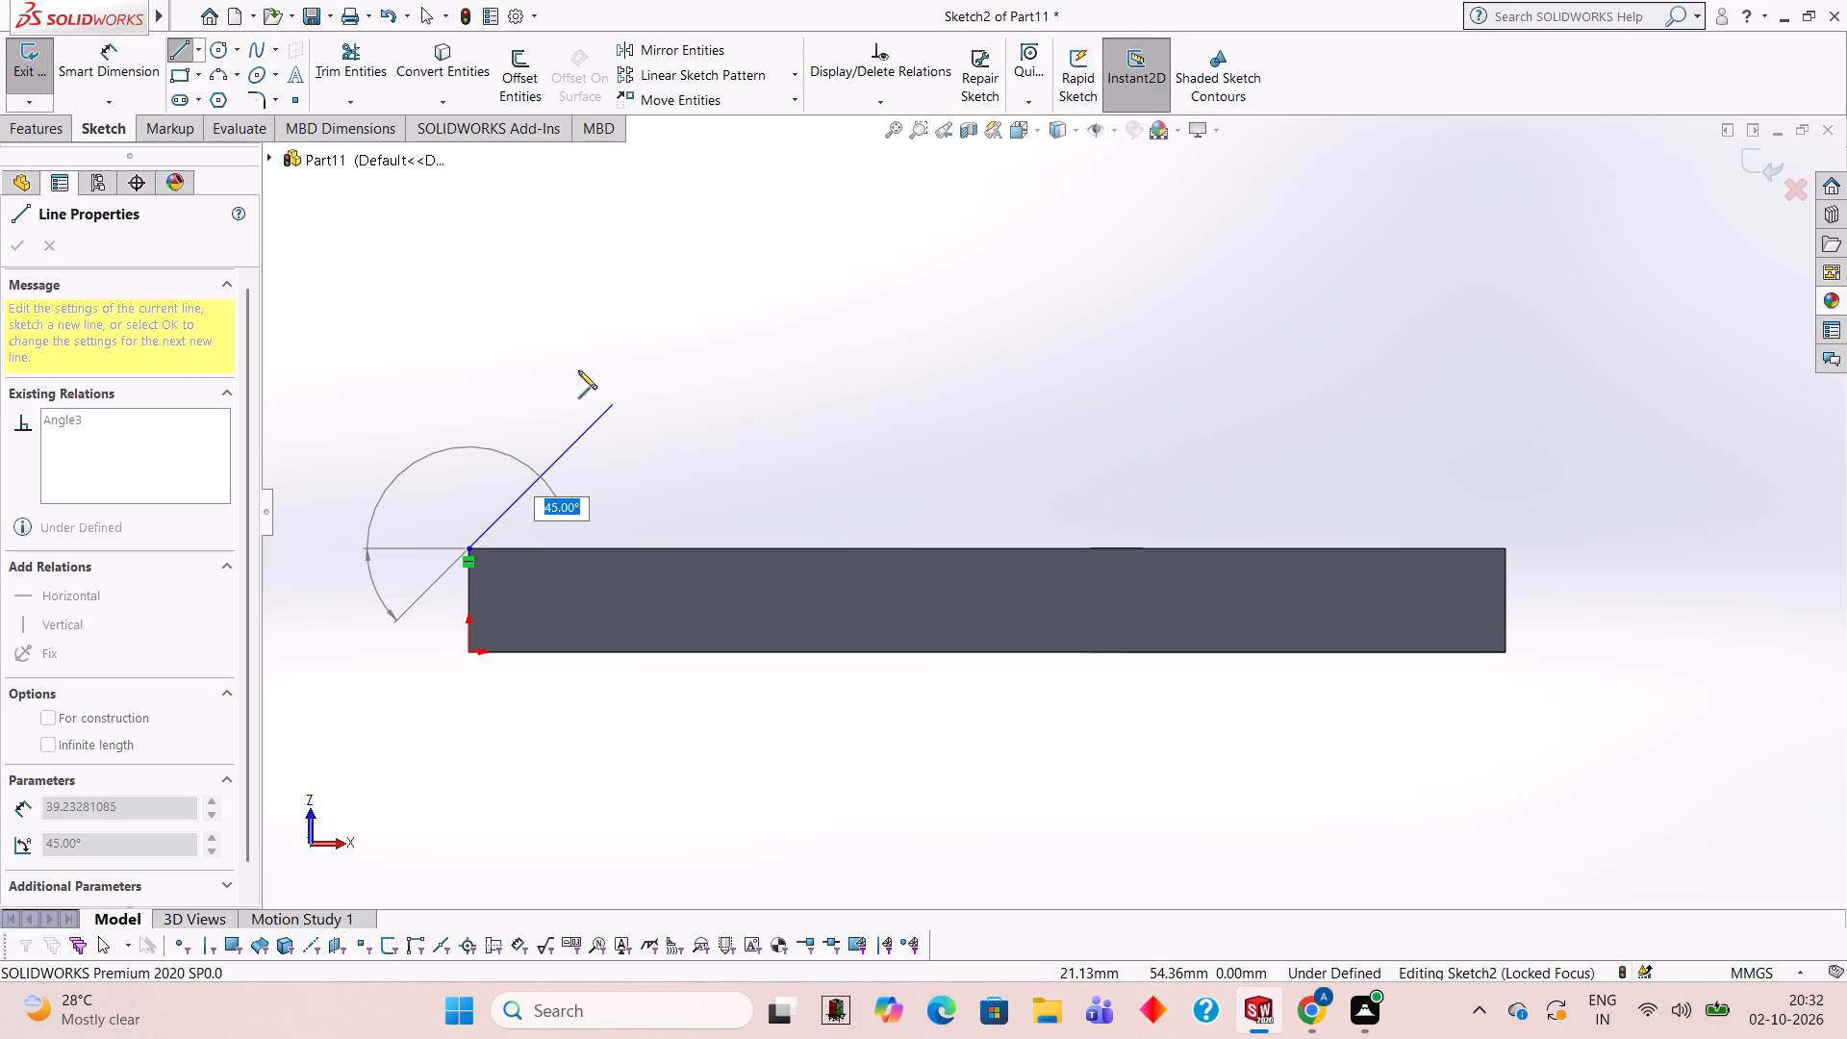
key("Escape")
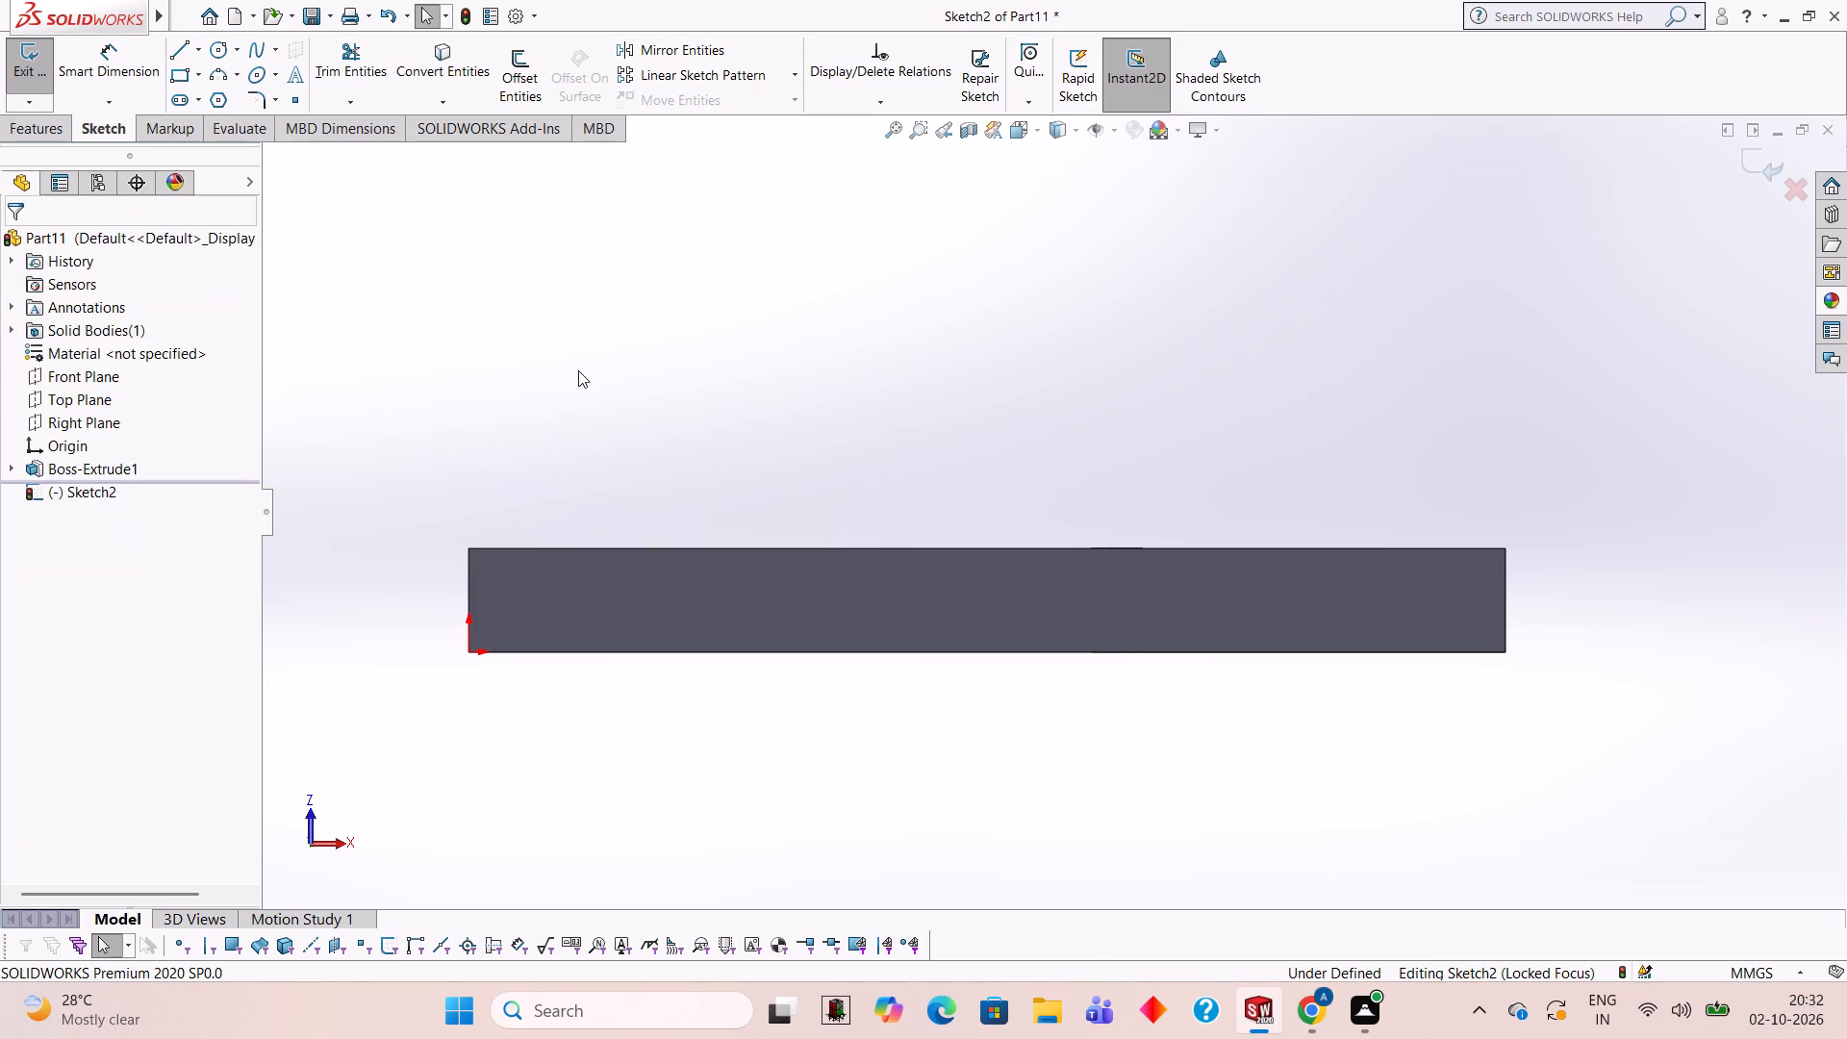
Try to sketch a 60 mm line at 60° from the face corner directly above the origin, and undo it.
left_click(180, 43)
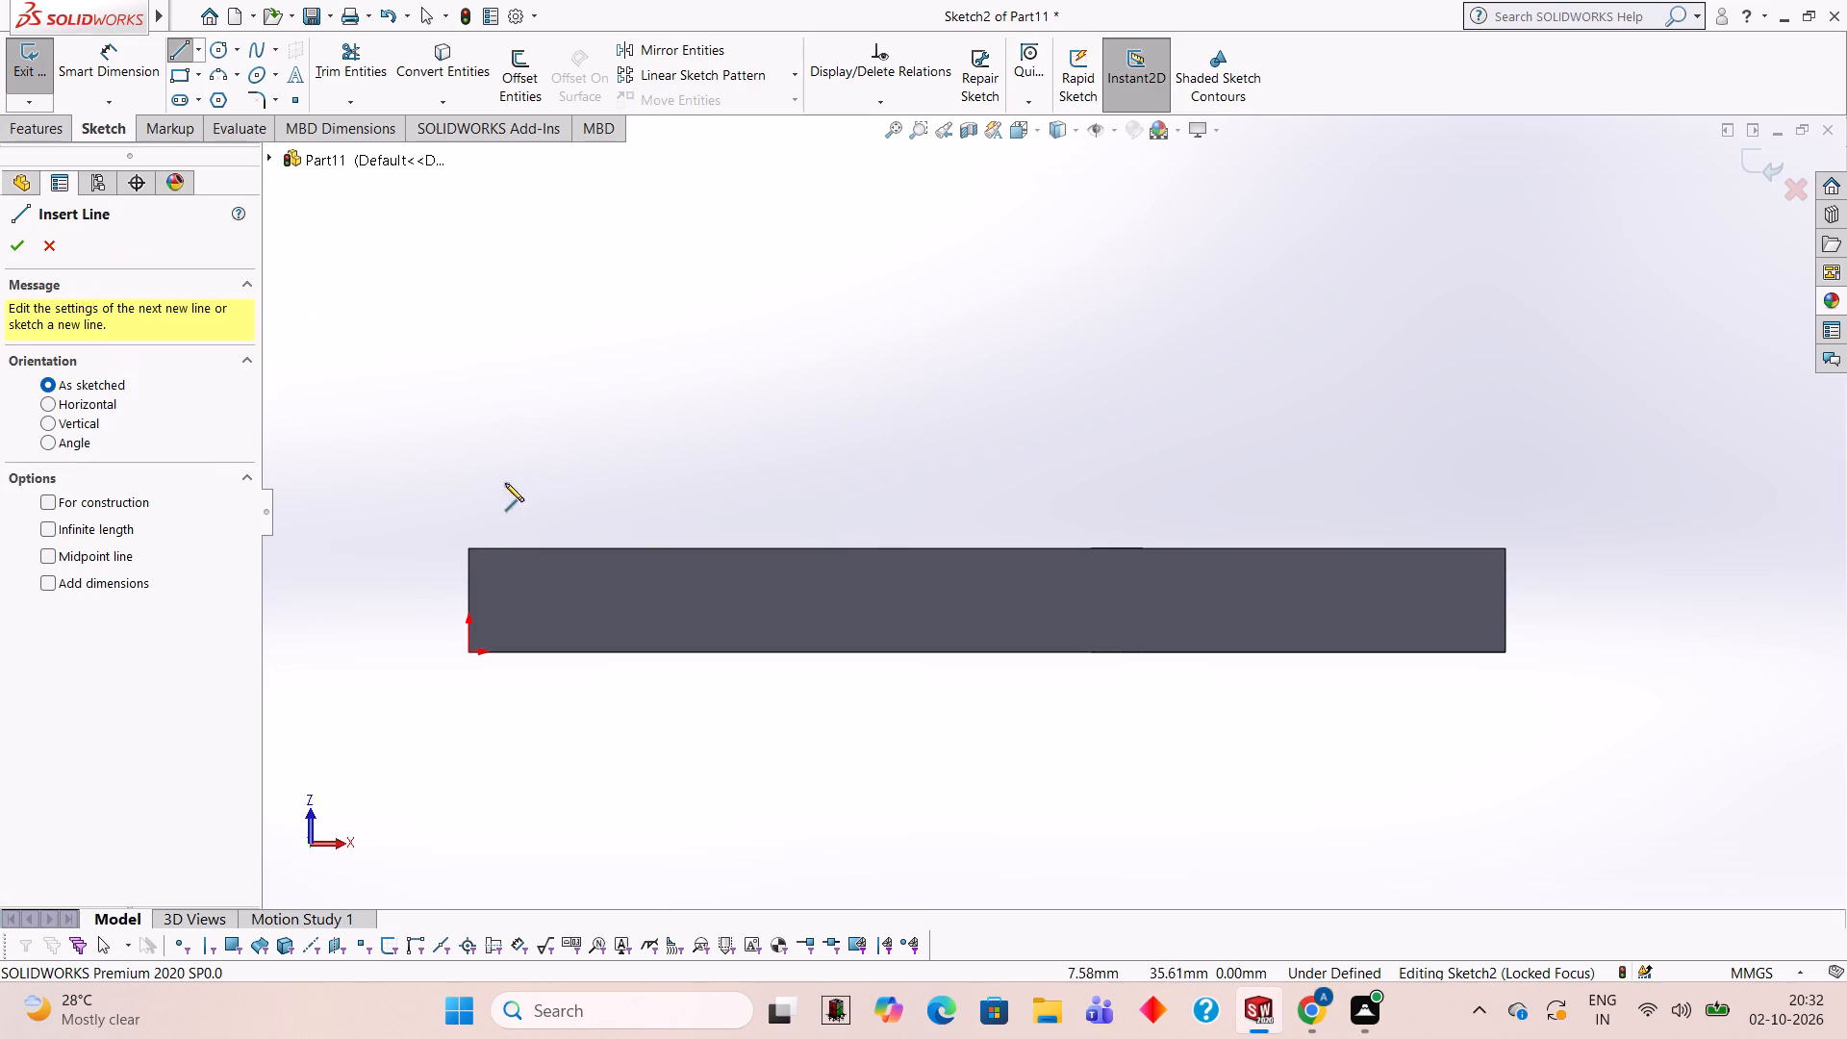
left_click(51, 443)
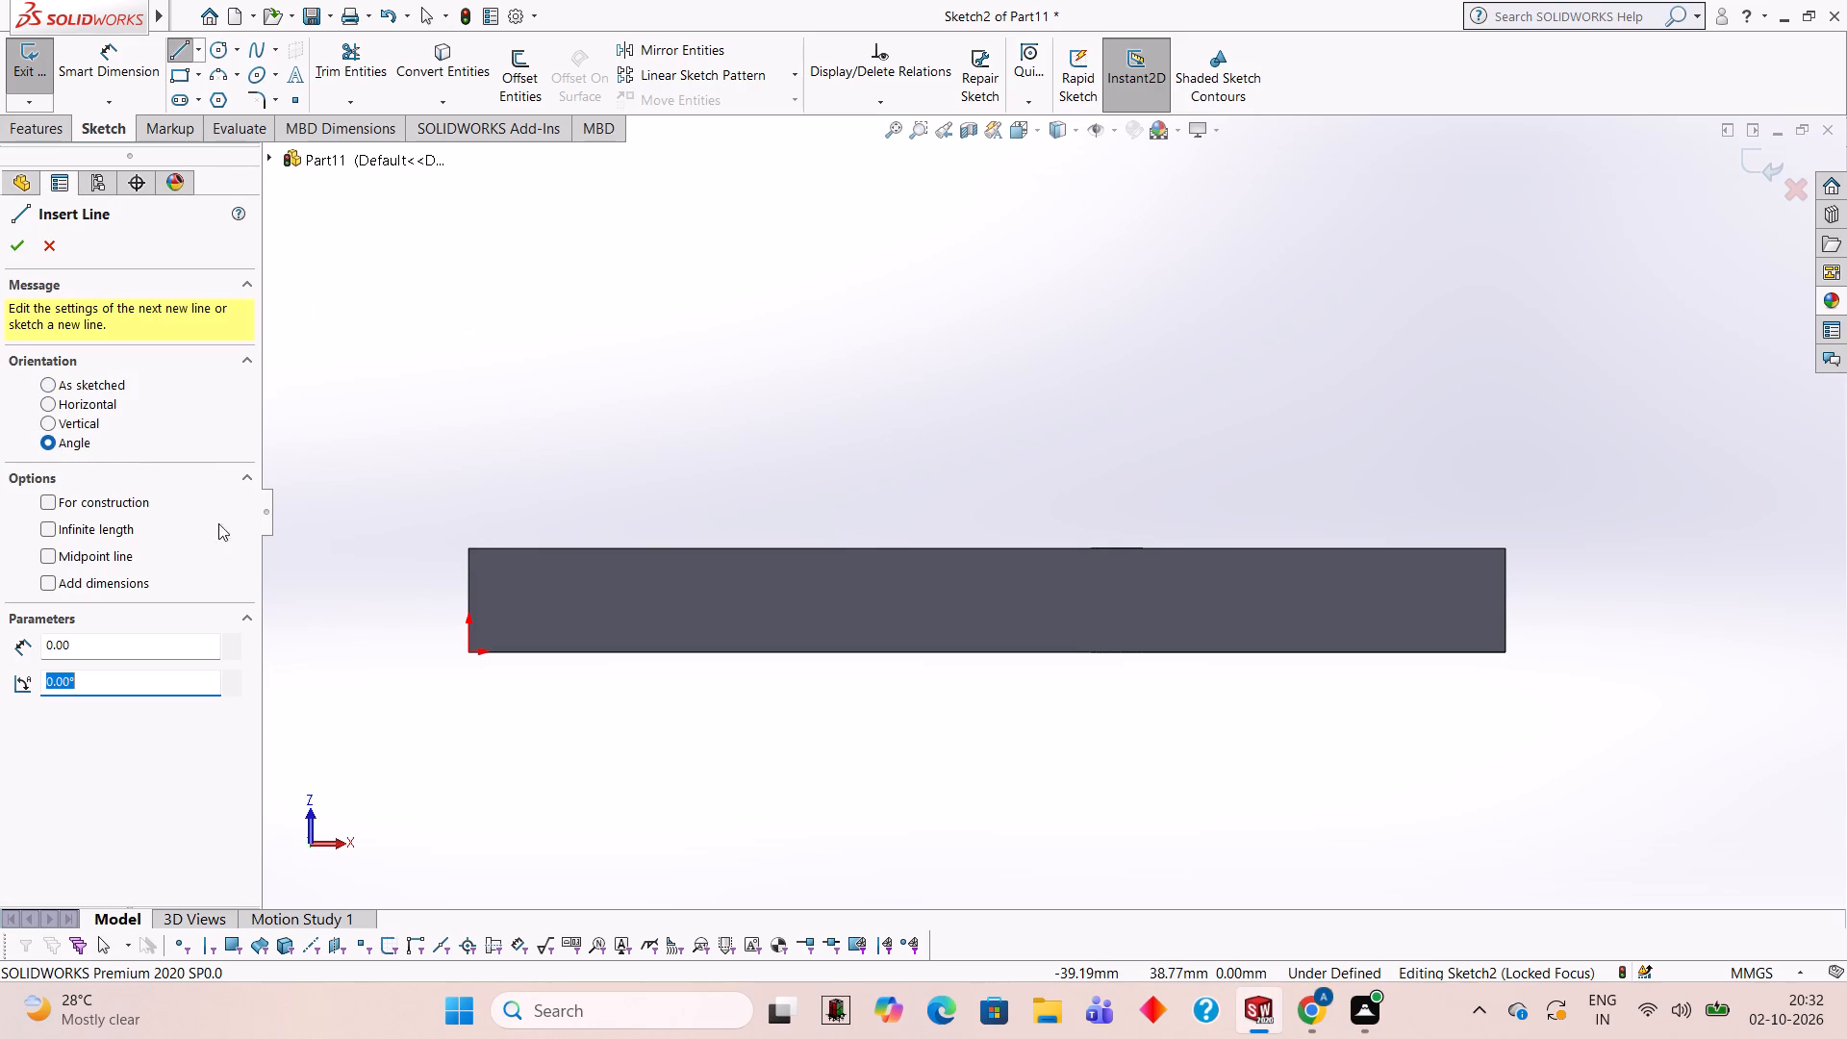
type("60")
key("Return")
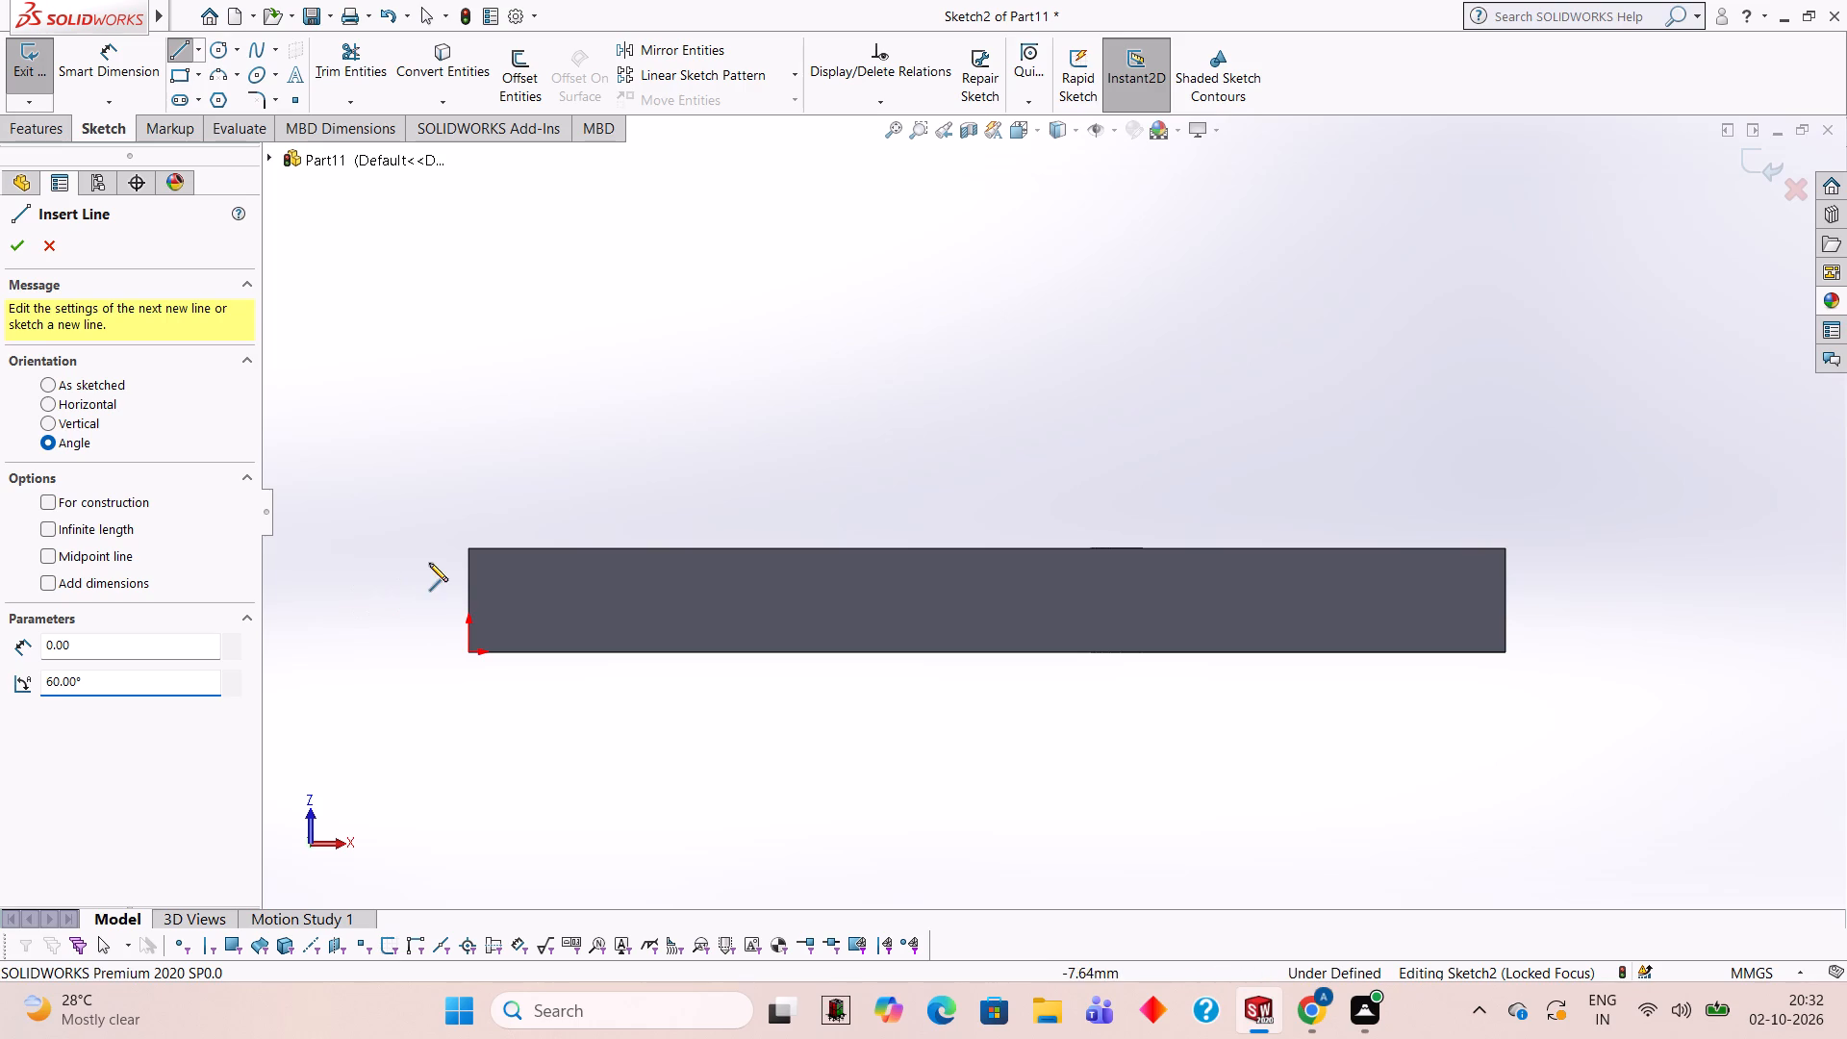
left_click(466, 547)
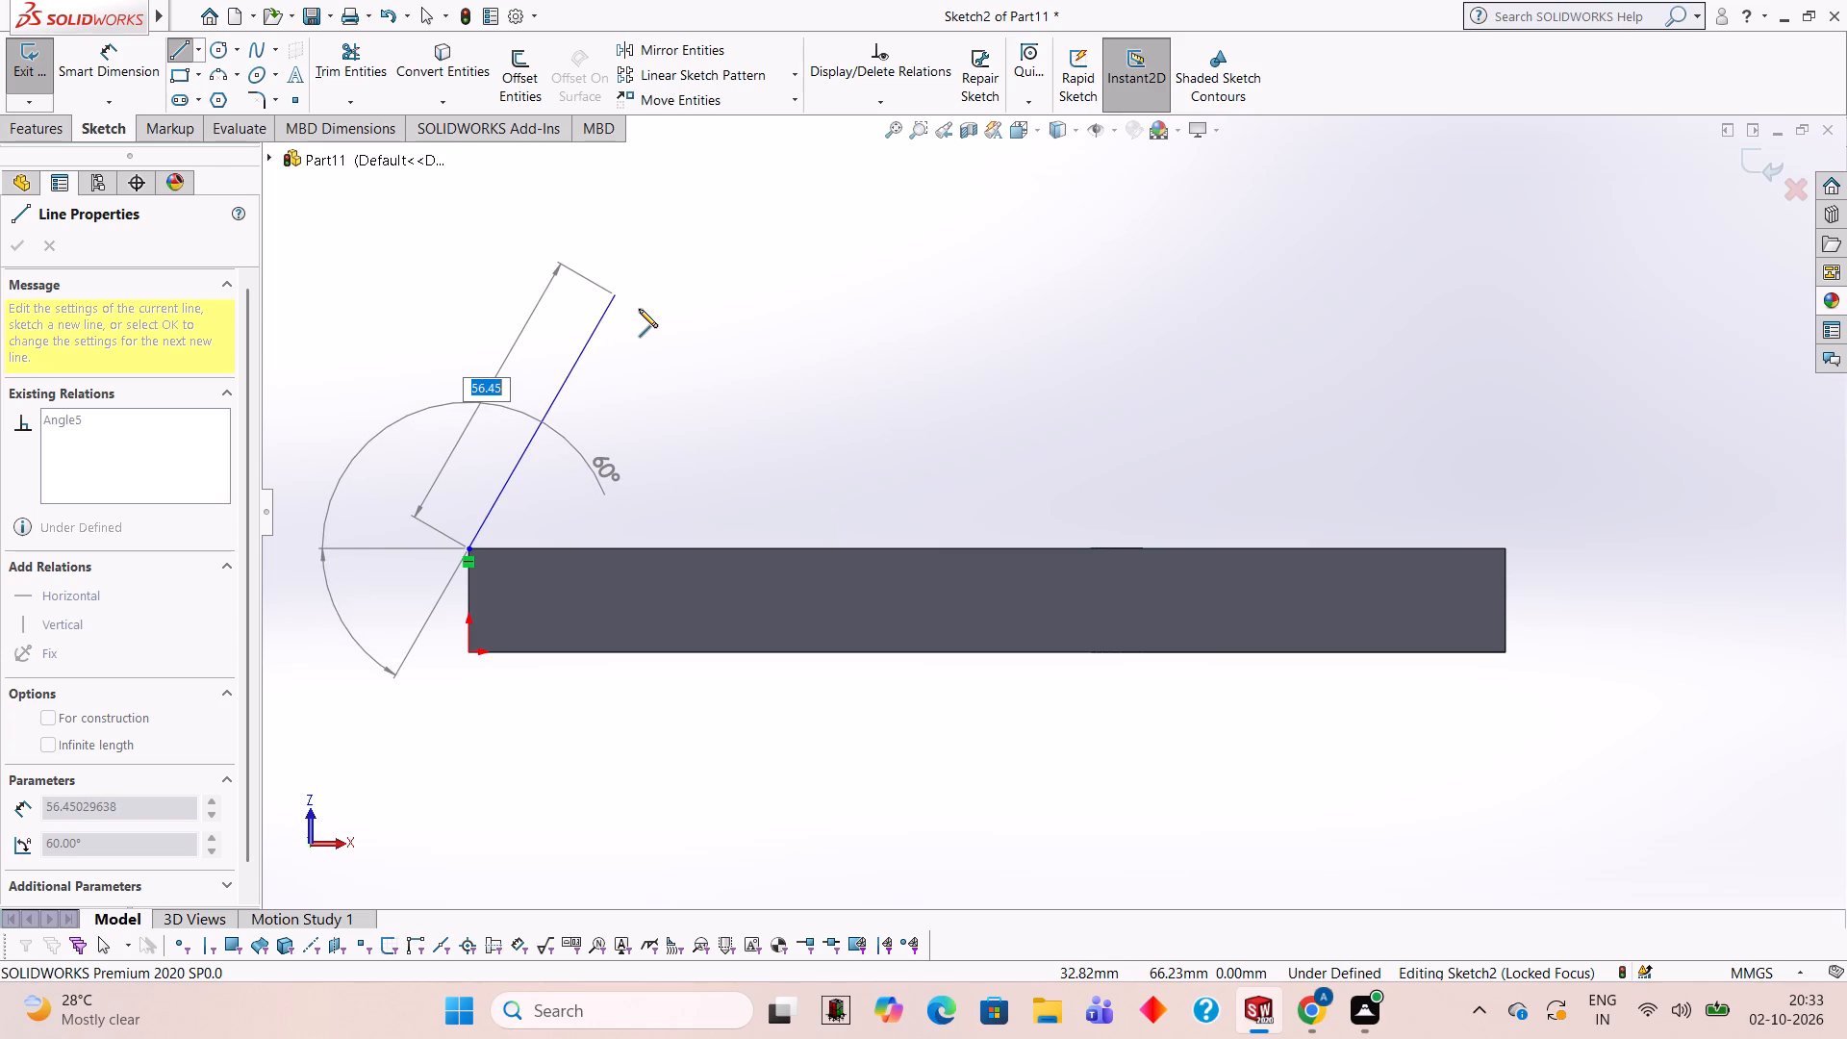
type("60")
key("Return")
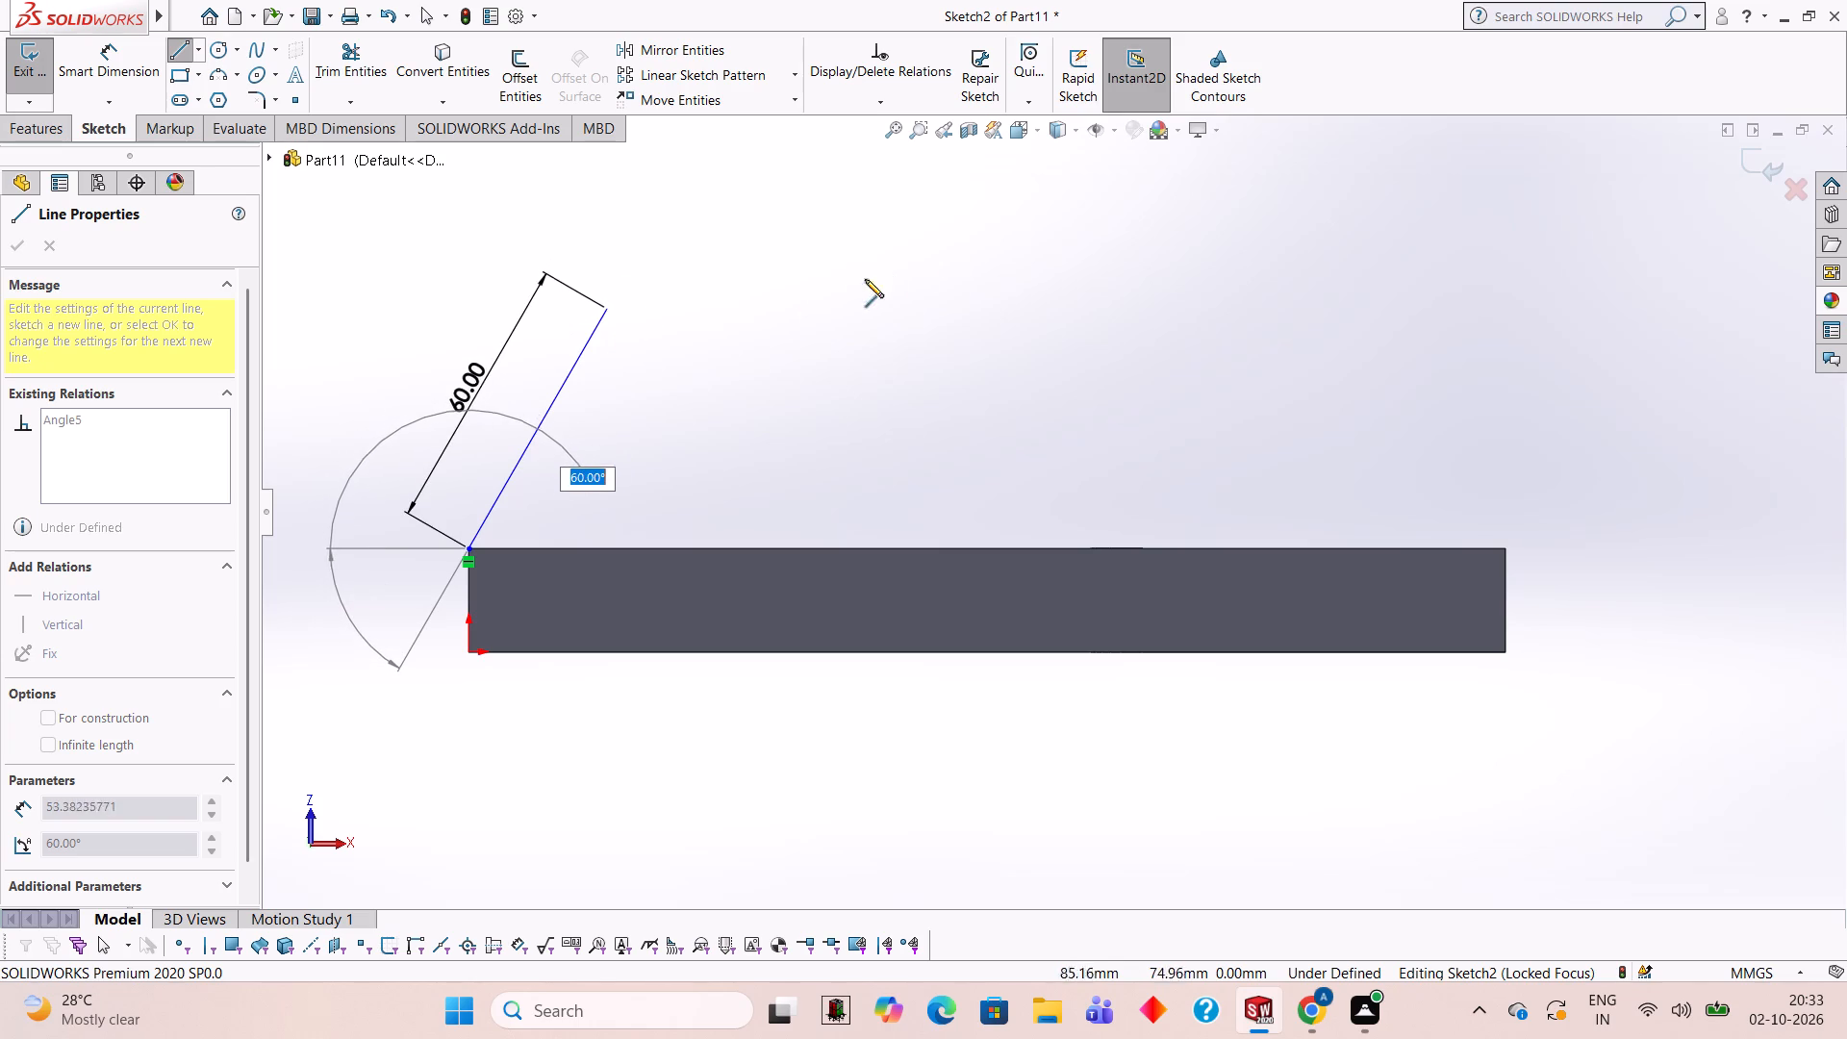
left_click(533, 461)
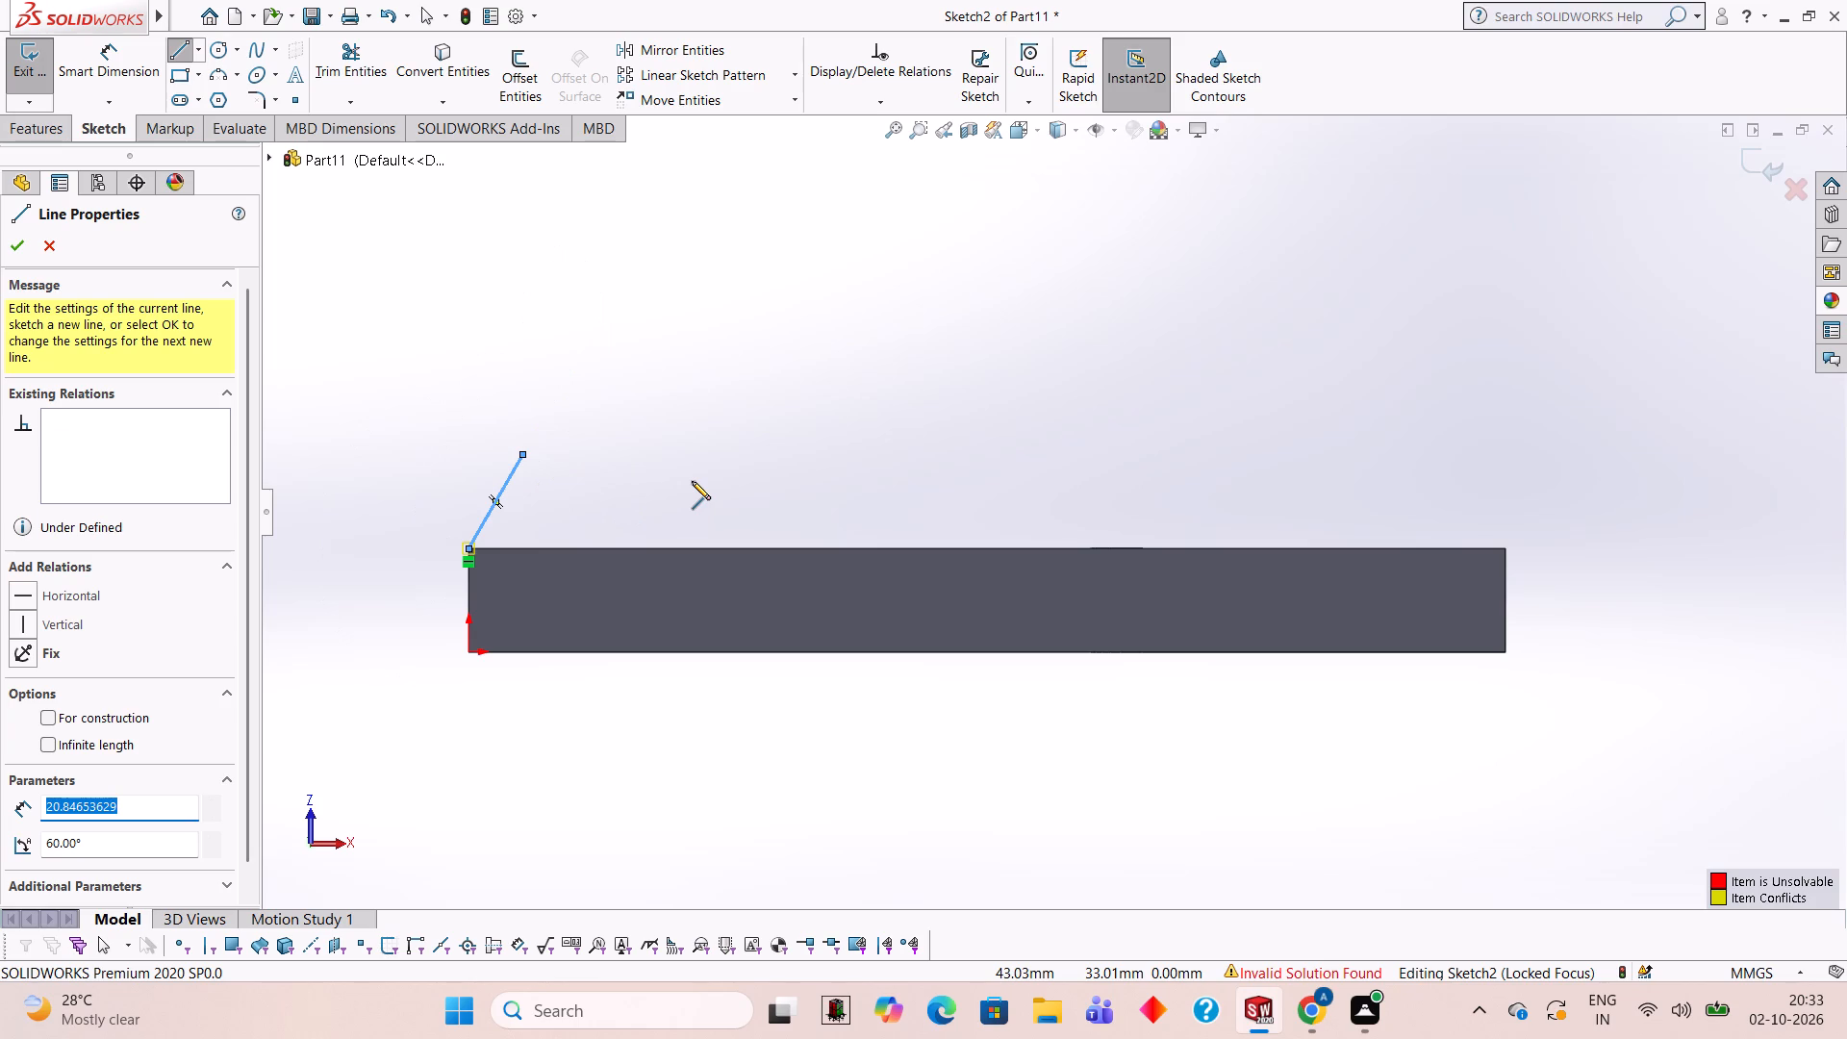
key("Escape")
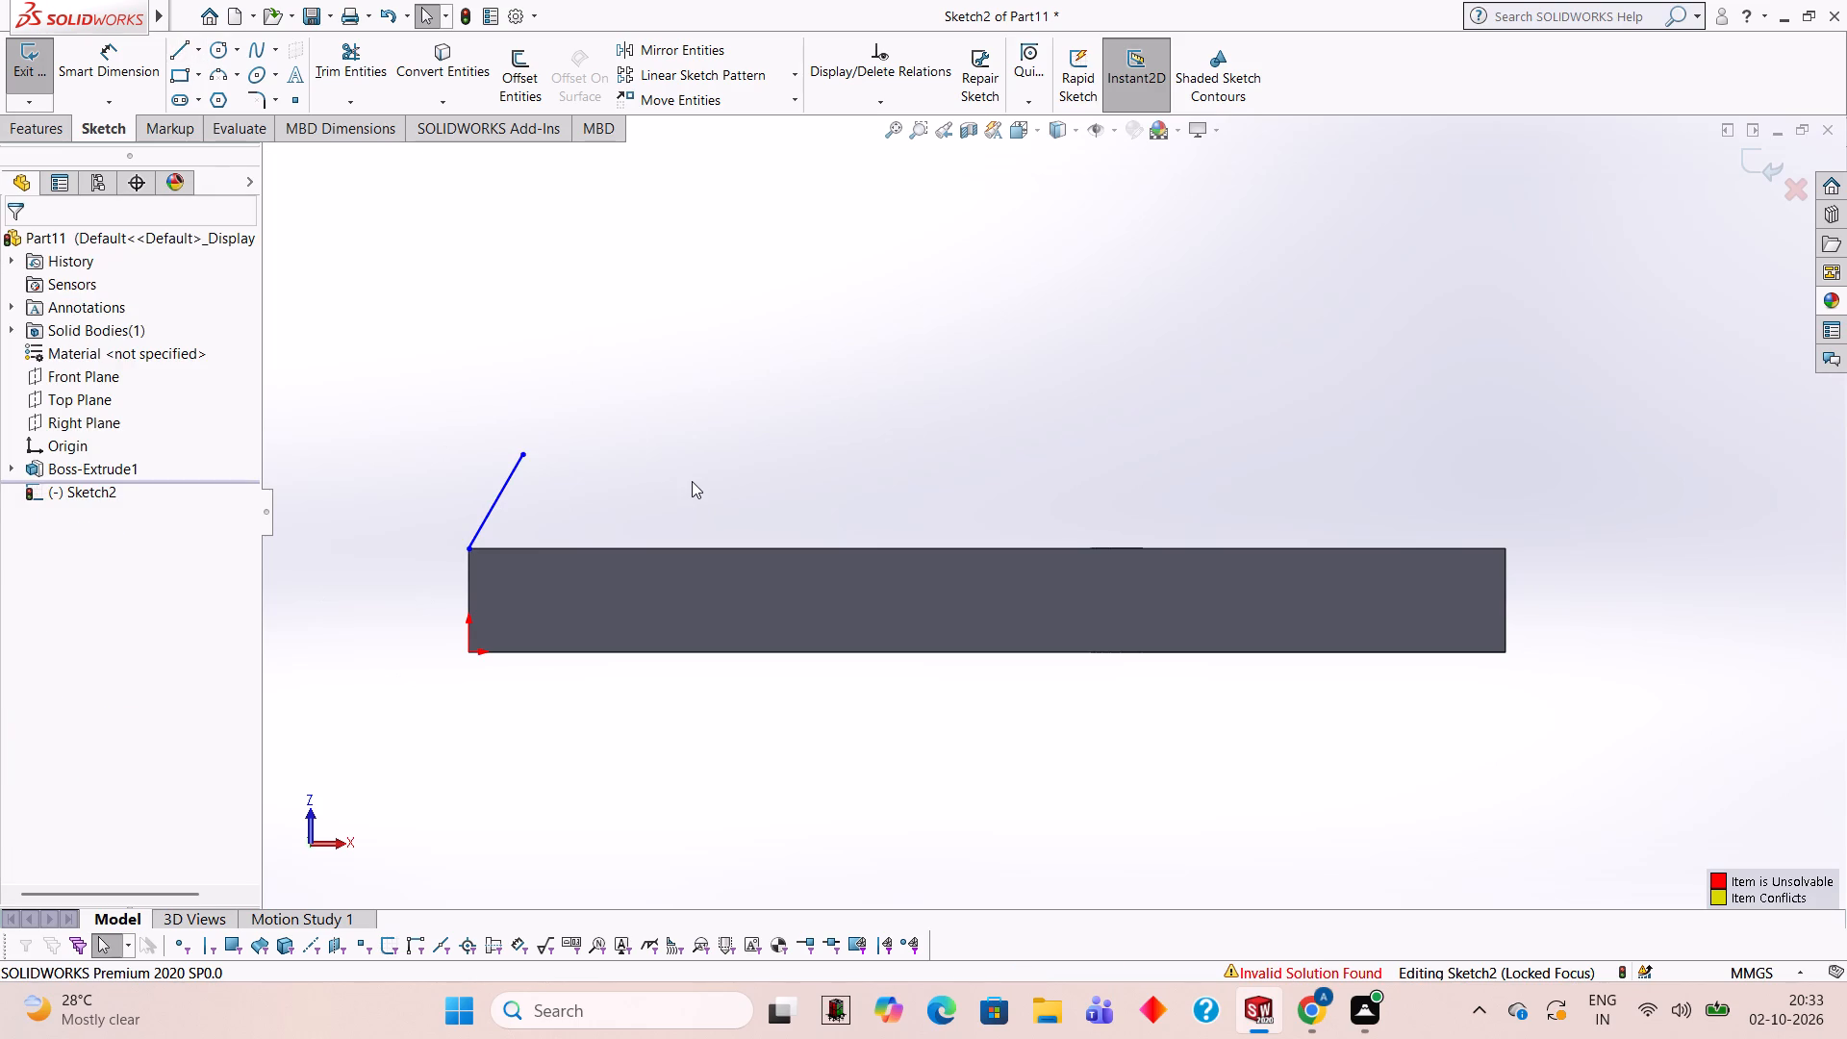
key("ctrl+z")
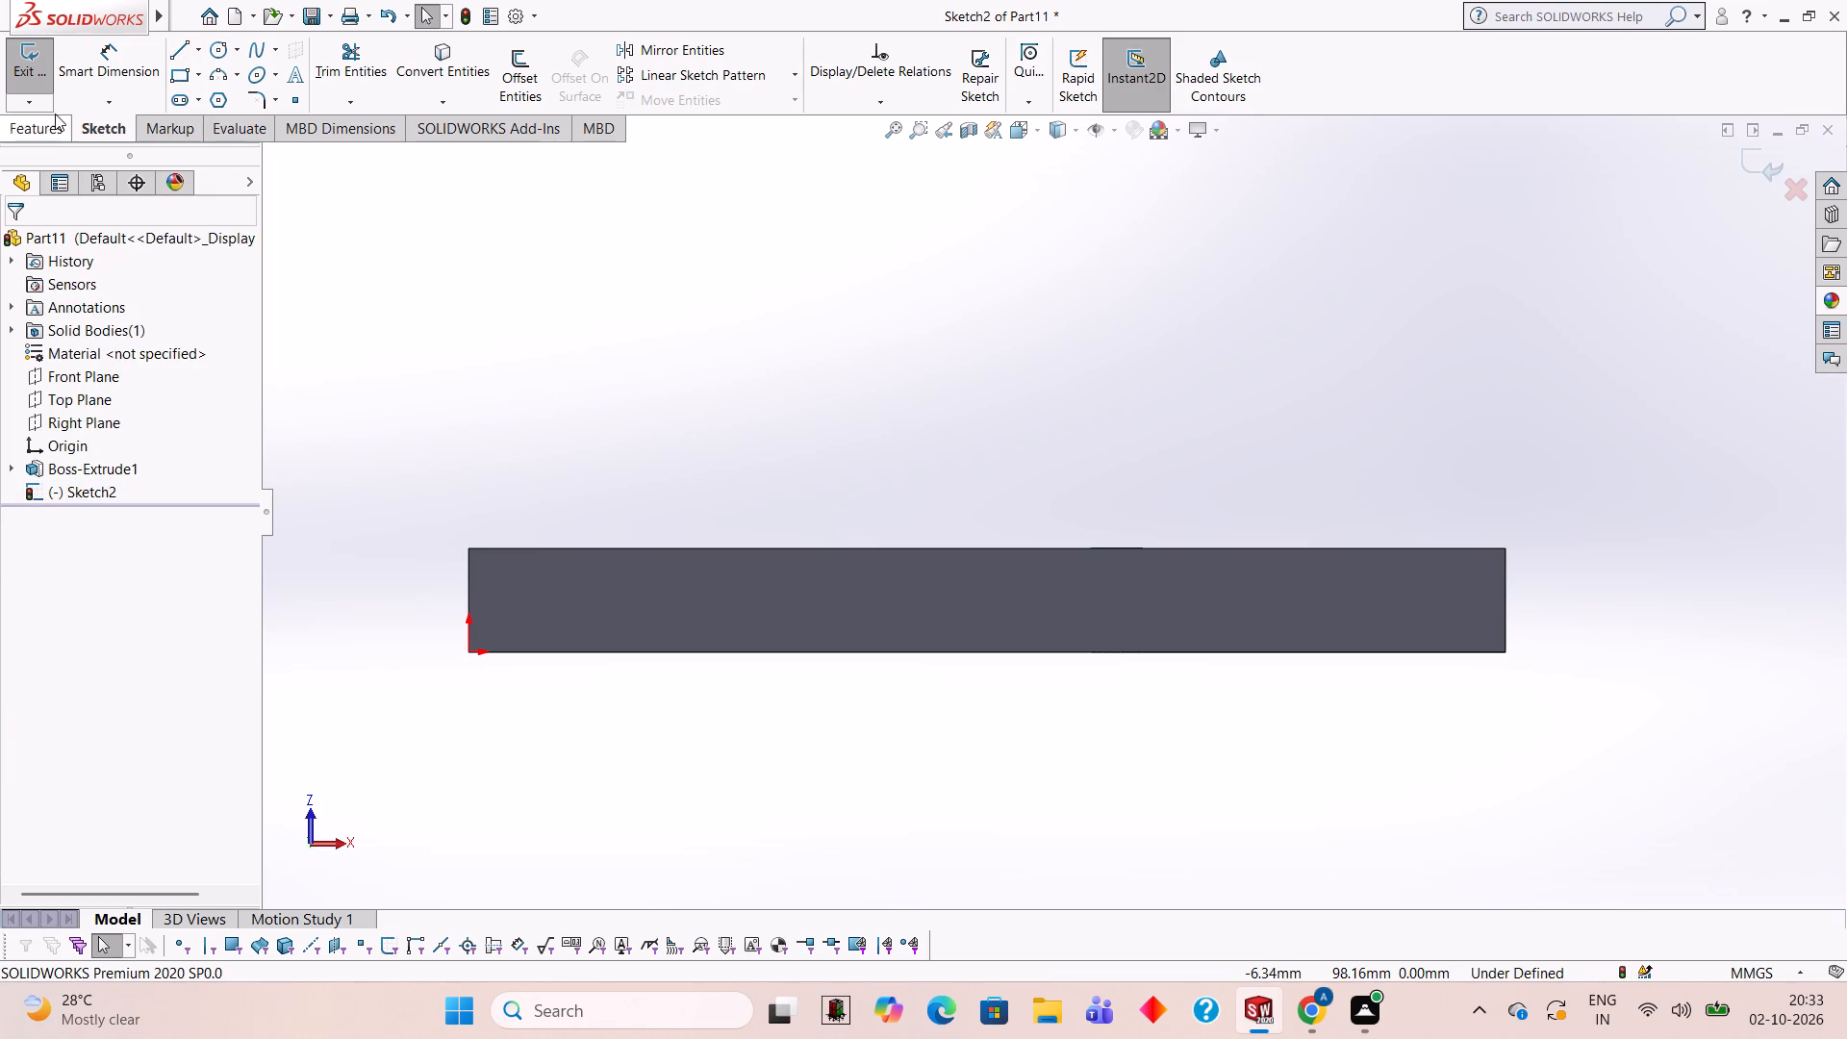
Sketch a 60° line from the face corner directly above the origin, entering 60 mm for length and placing its end about 71 mm away.
left_click(189, 52)
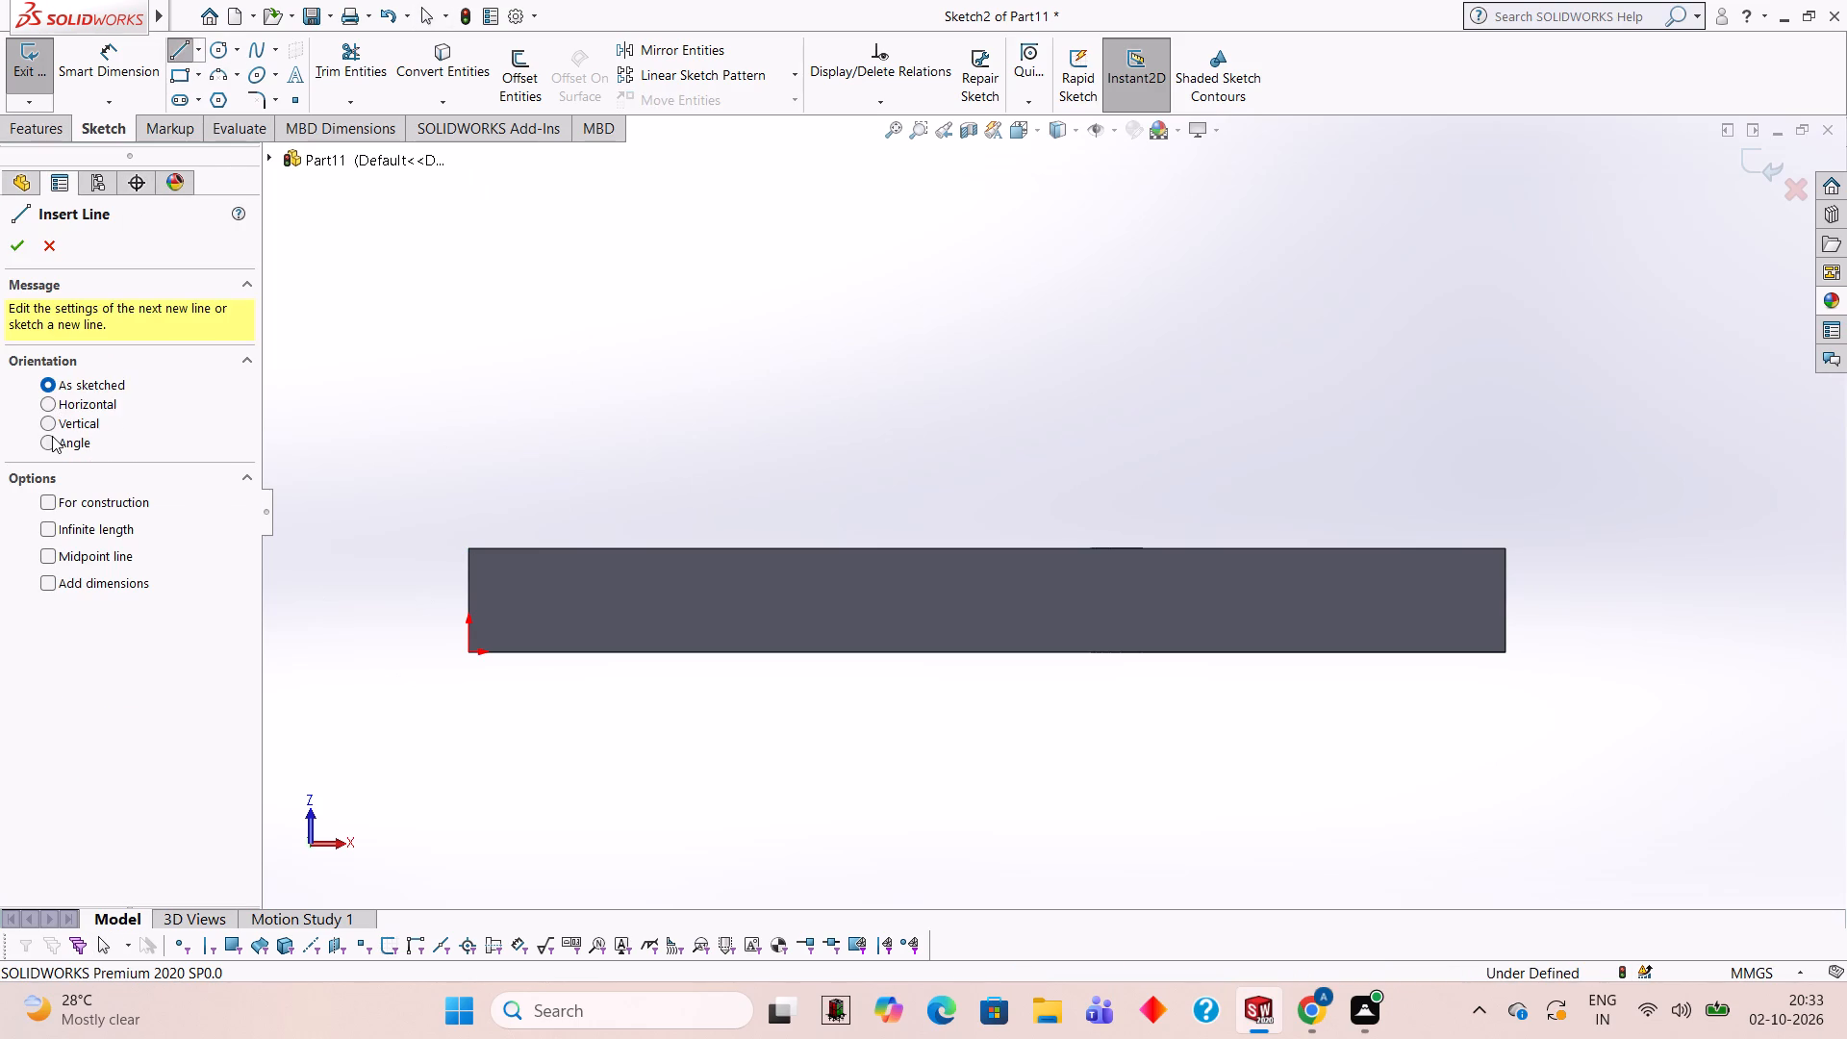
left_click(52, 436)
type("60")
key("Return")
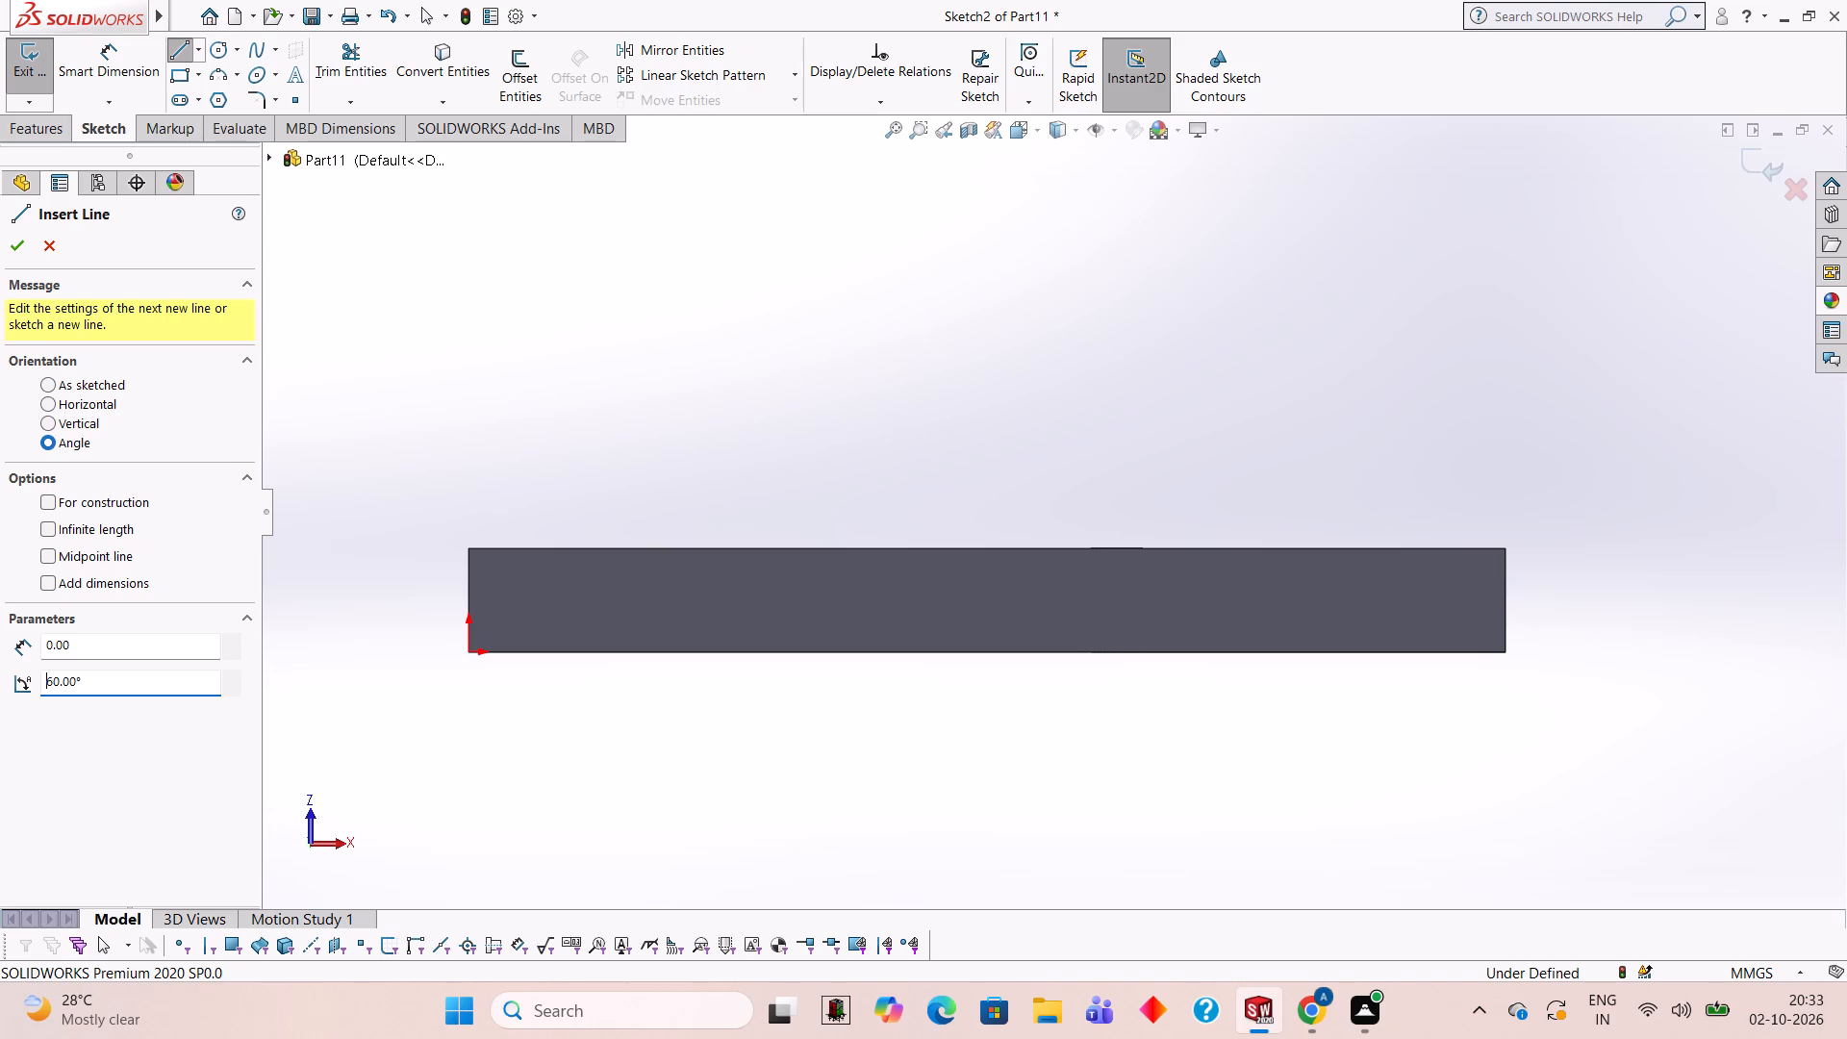
left_click(465, 550)
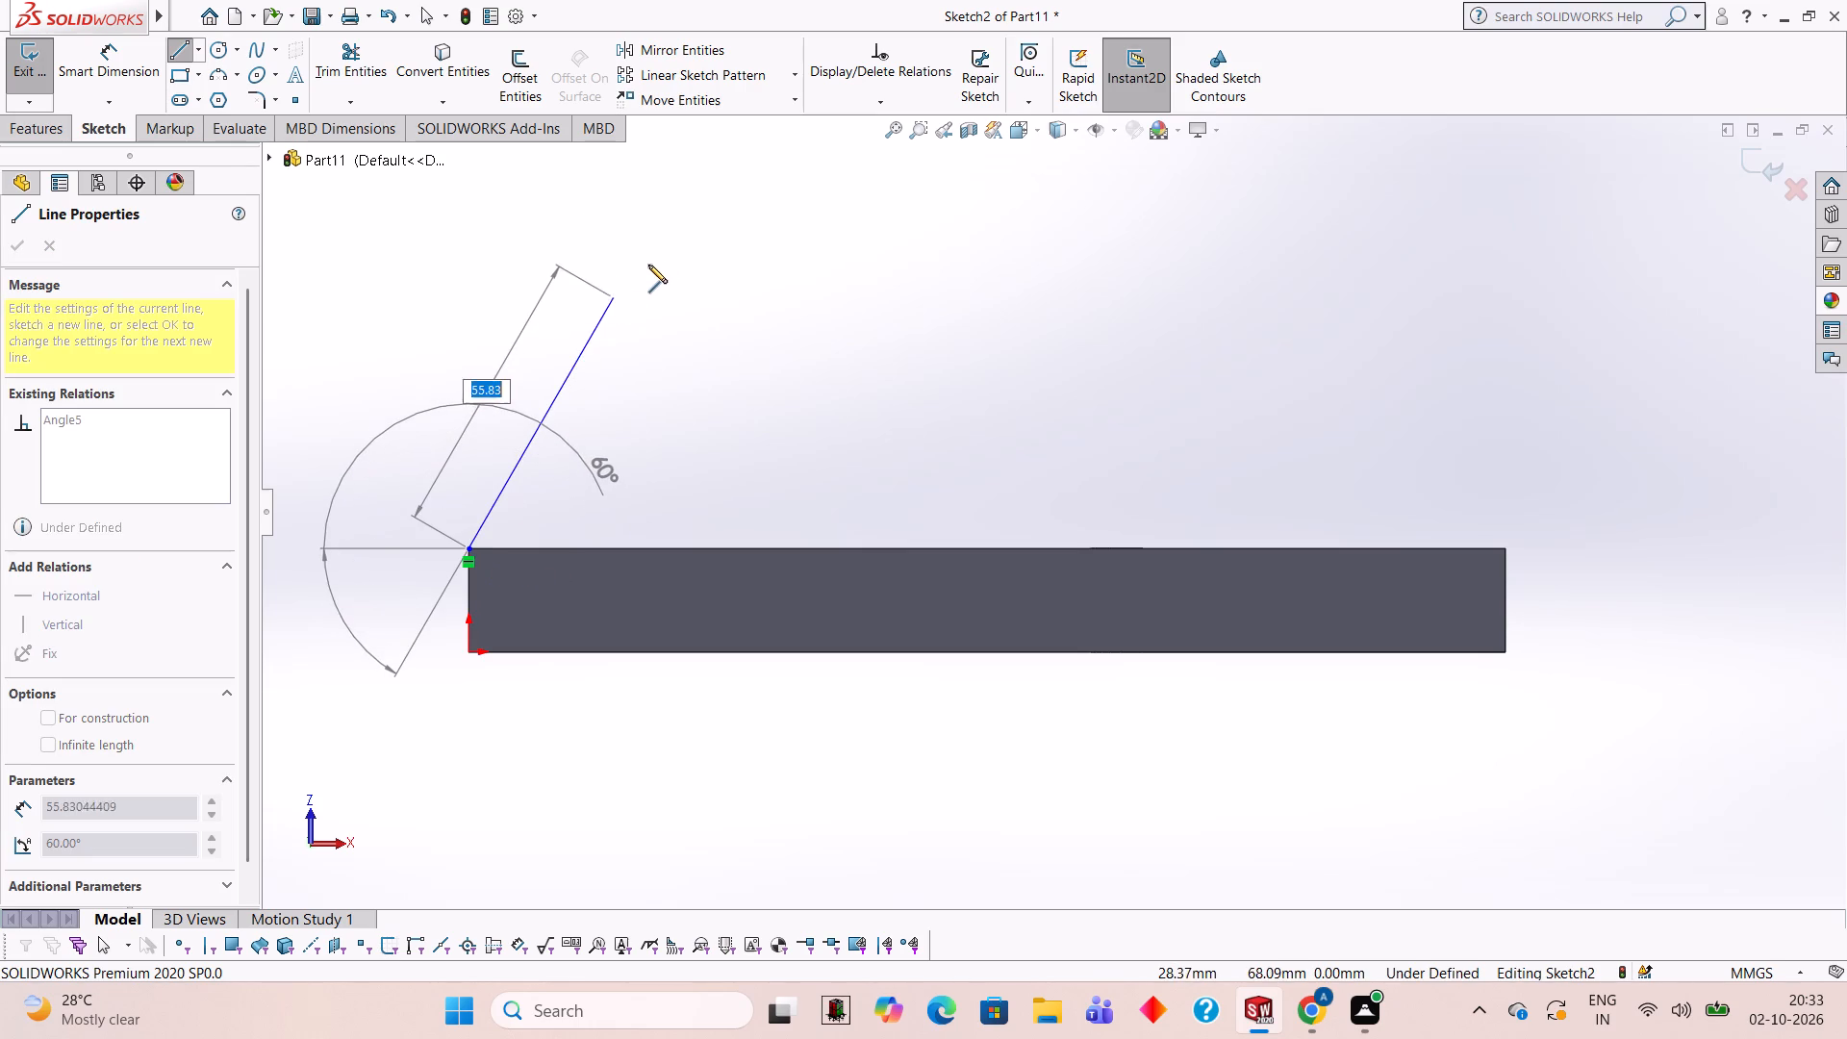
type("60")
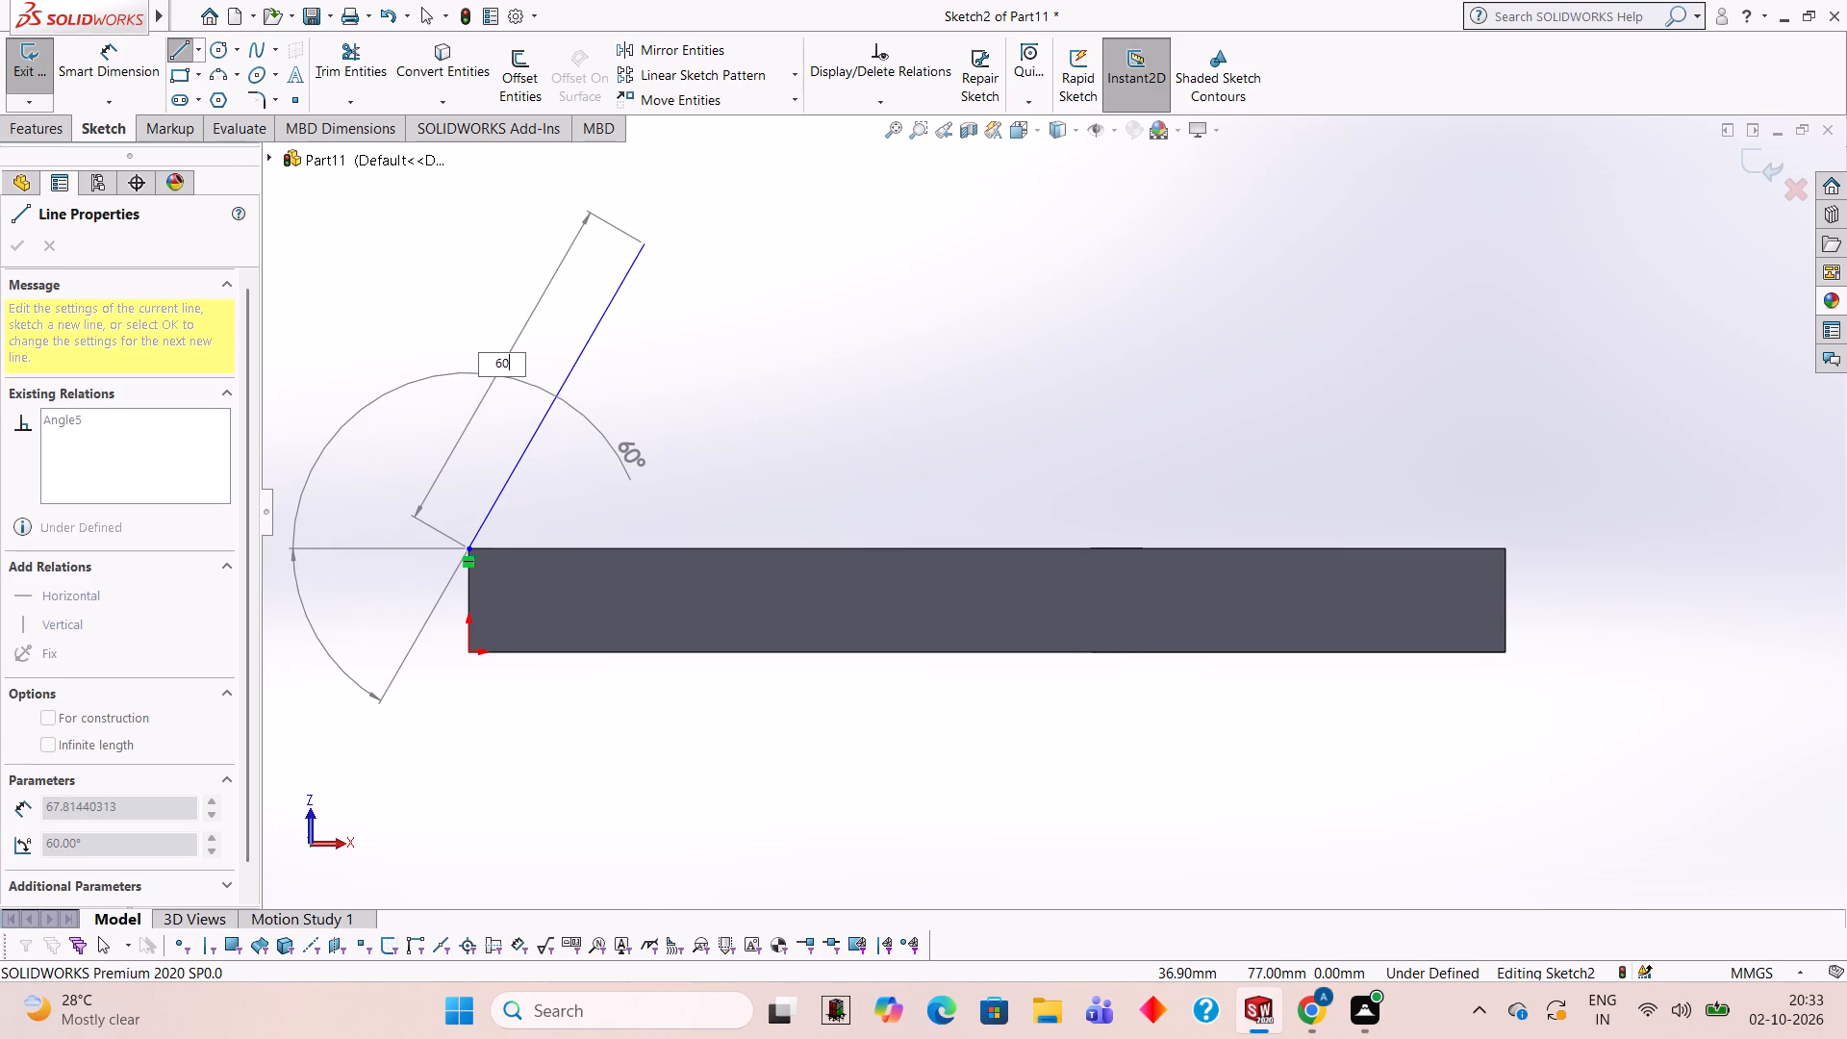
key("Return")
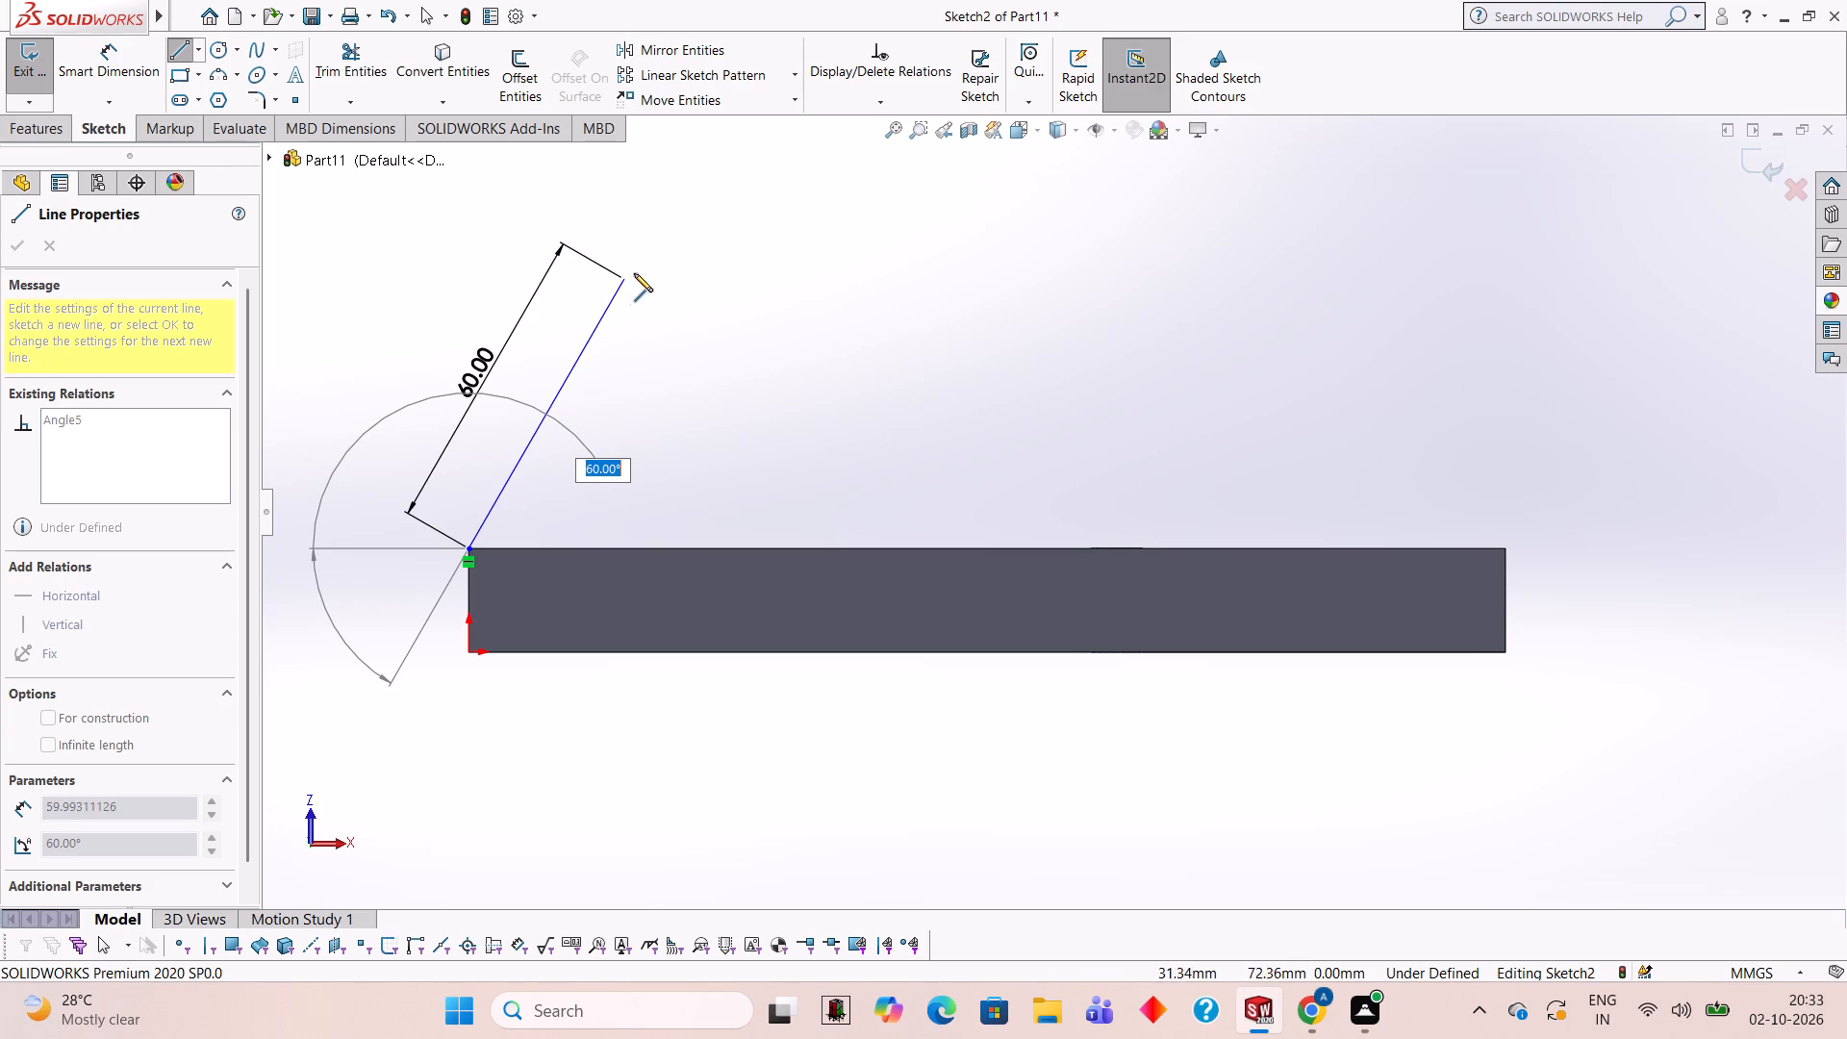
left_click(668, 241)
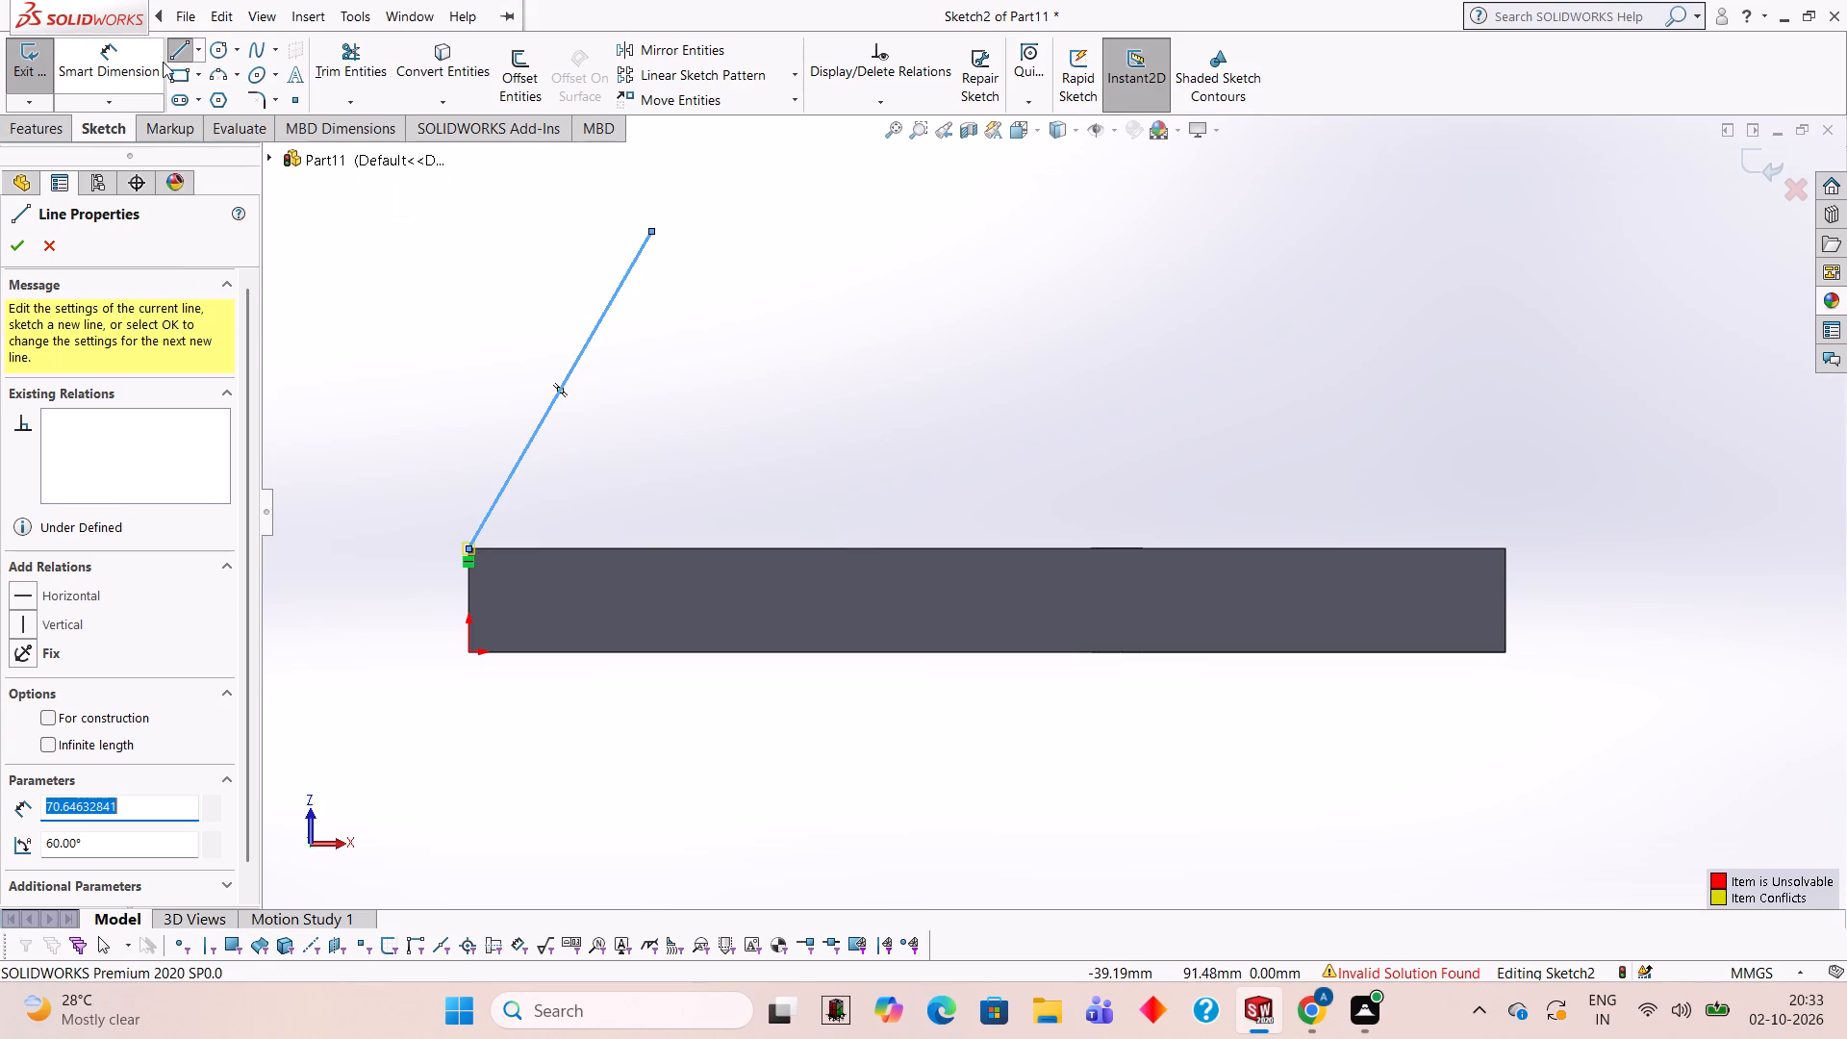
Sketch a 90 mm horizontal line from the slanted line's upper end, continuing with a sloping line to the face's opposite upper corner.
left_click(177, 55)
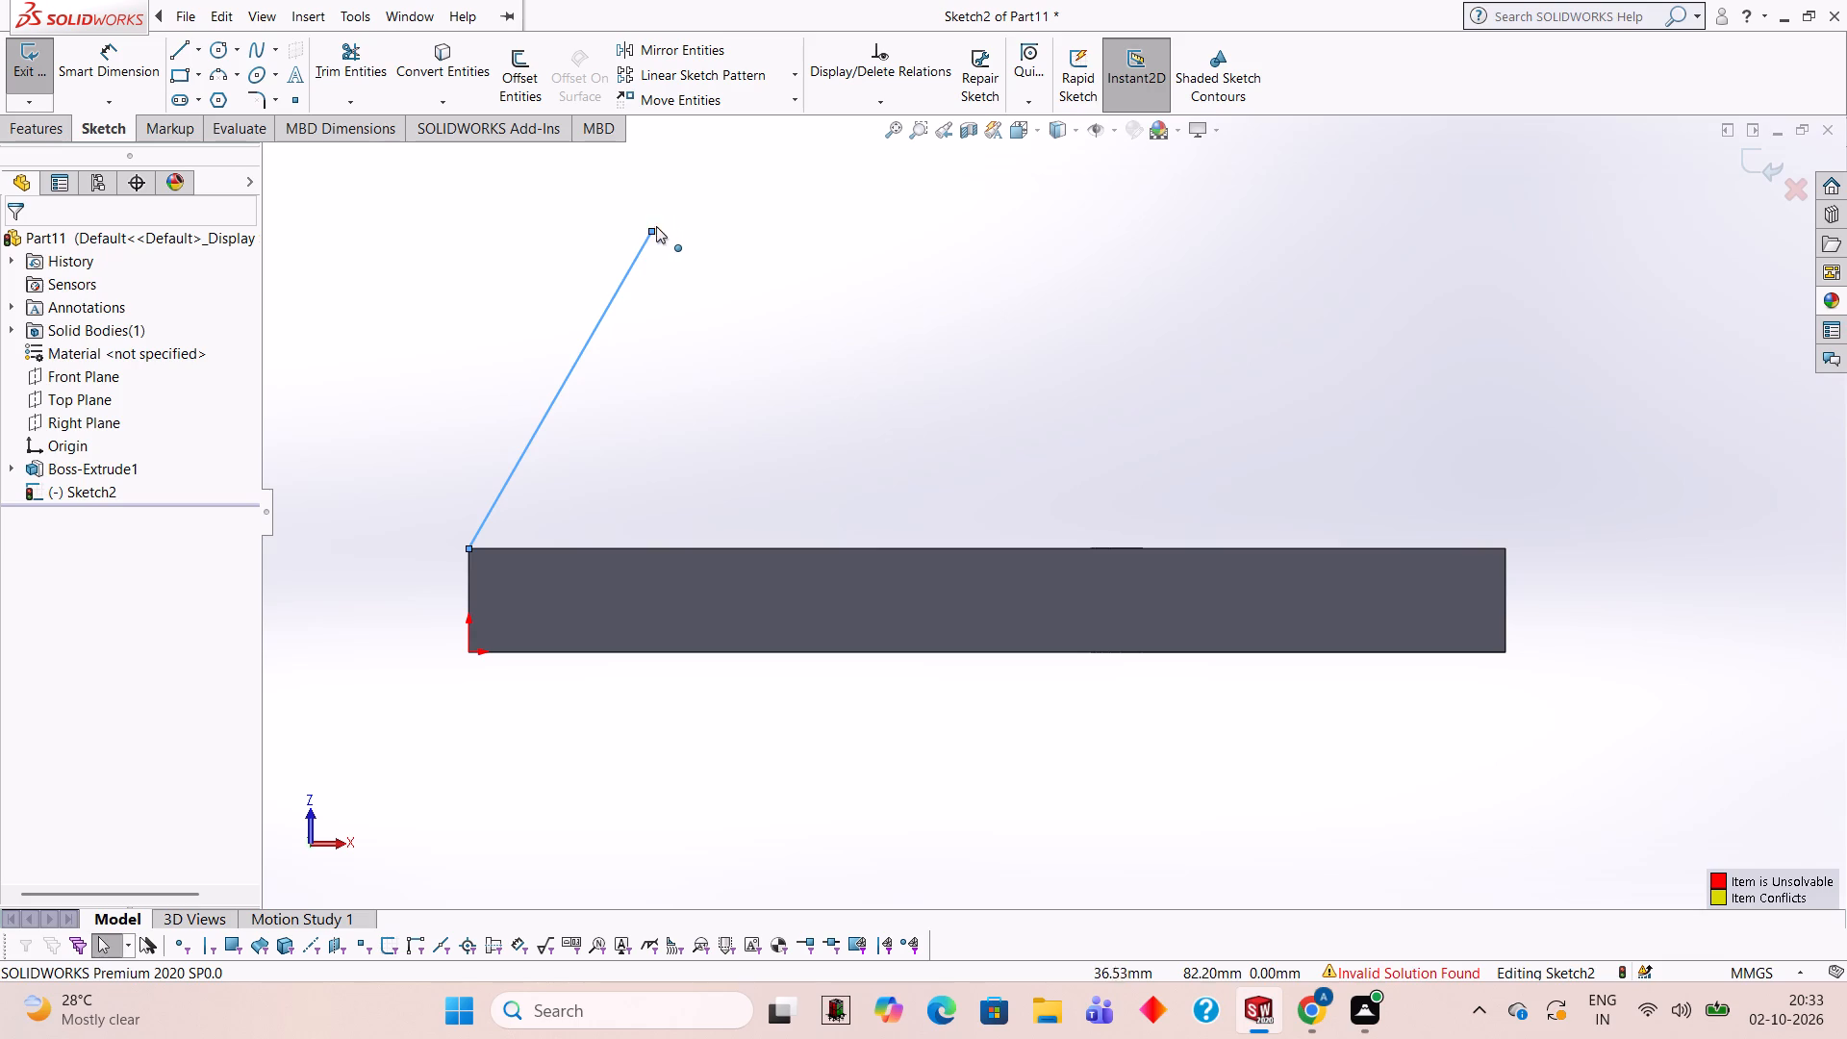
left_click(651, 226)
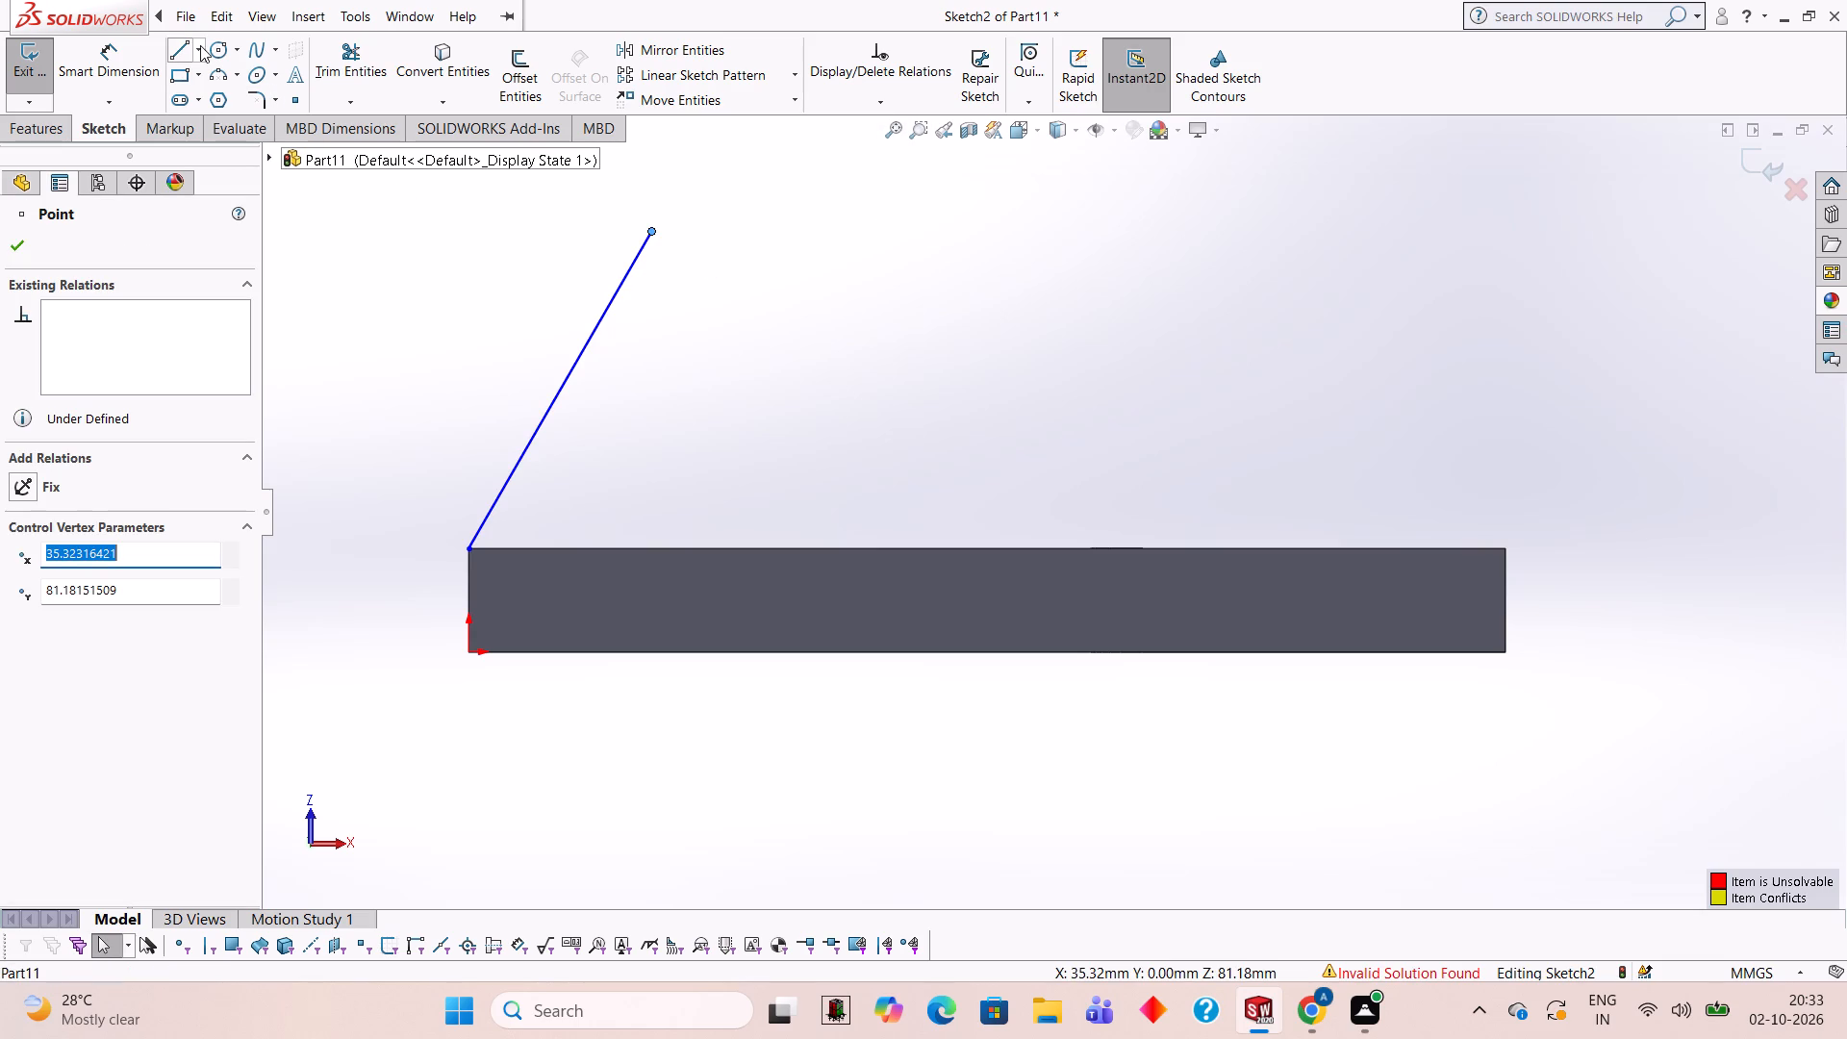
left_click(180, 44)
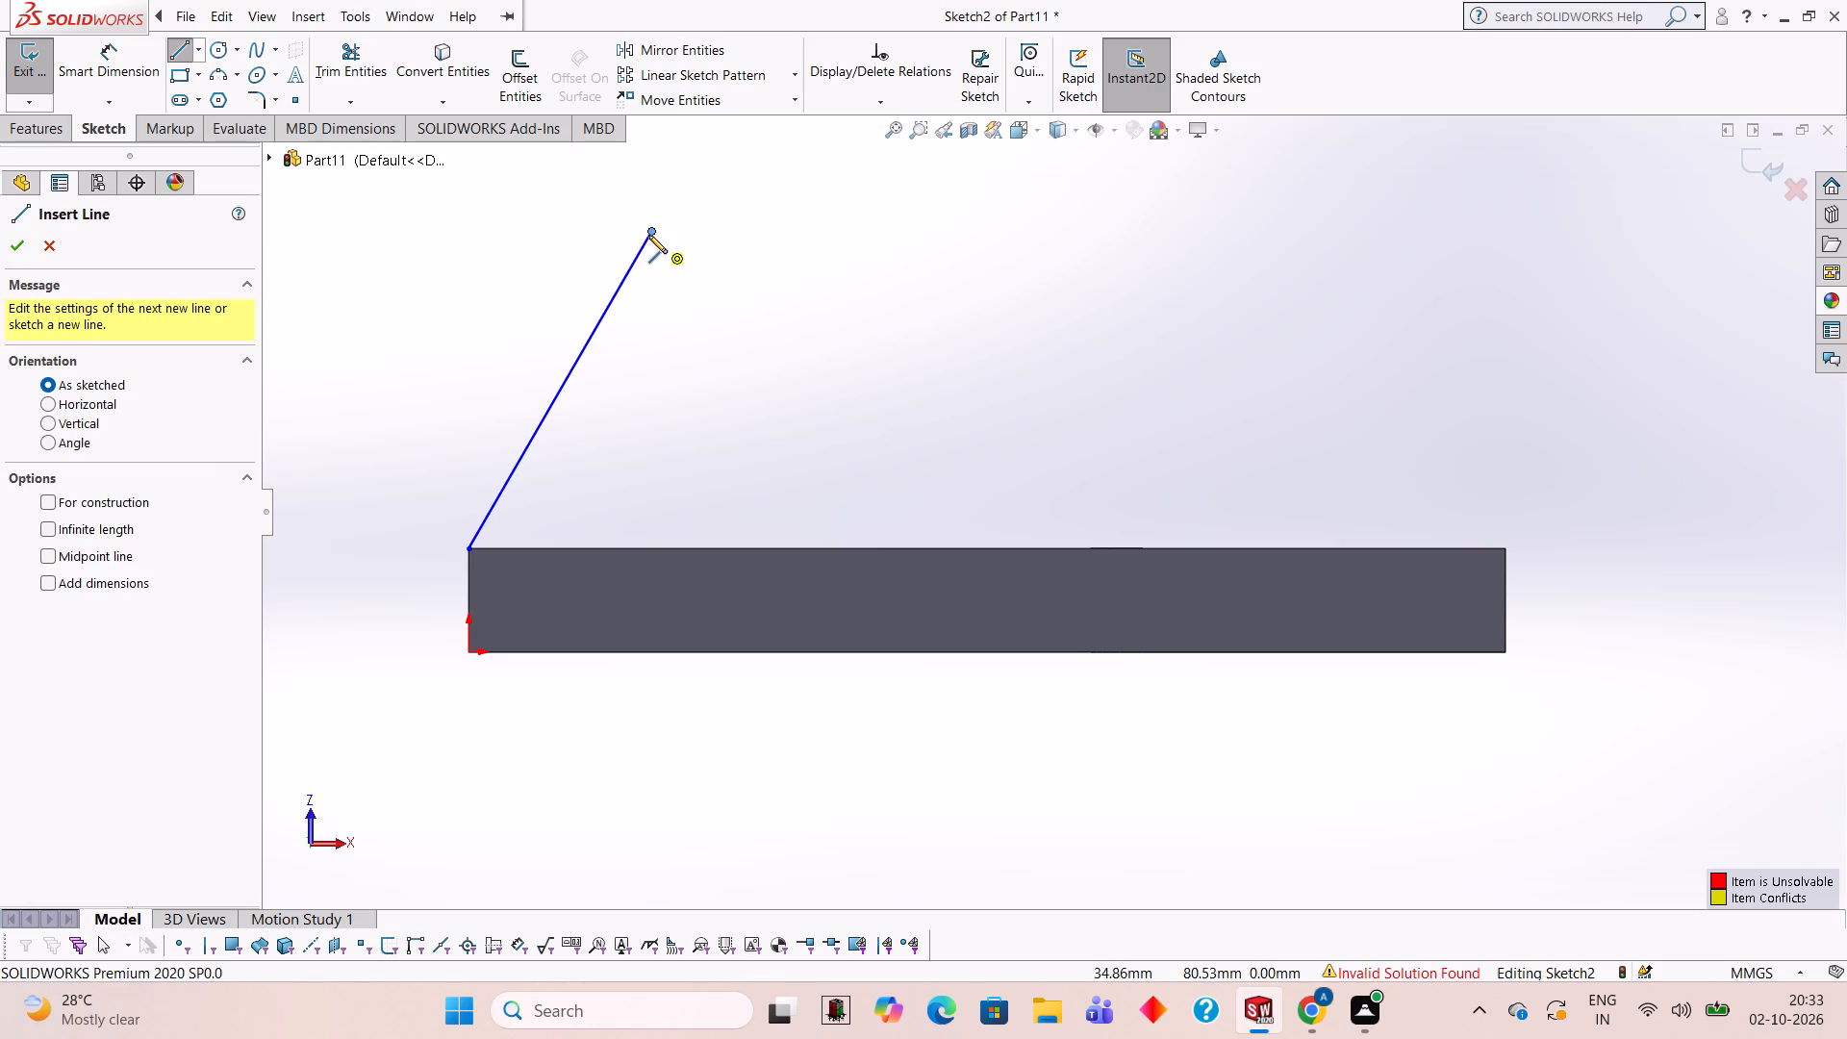
left_click(650, 227)
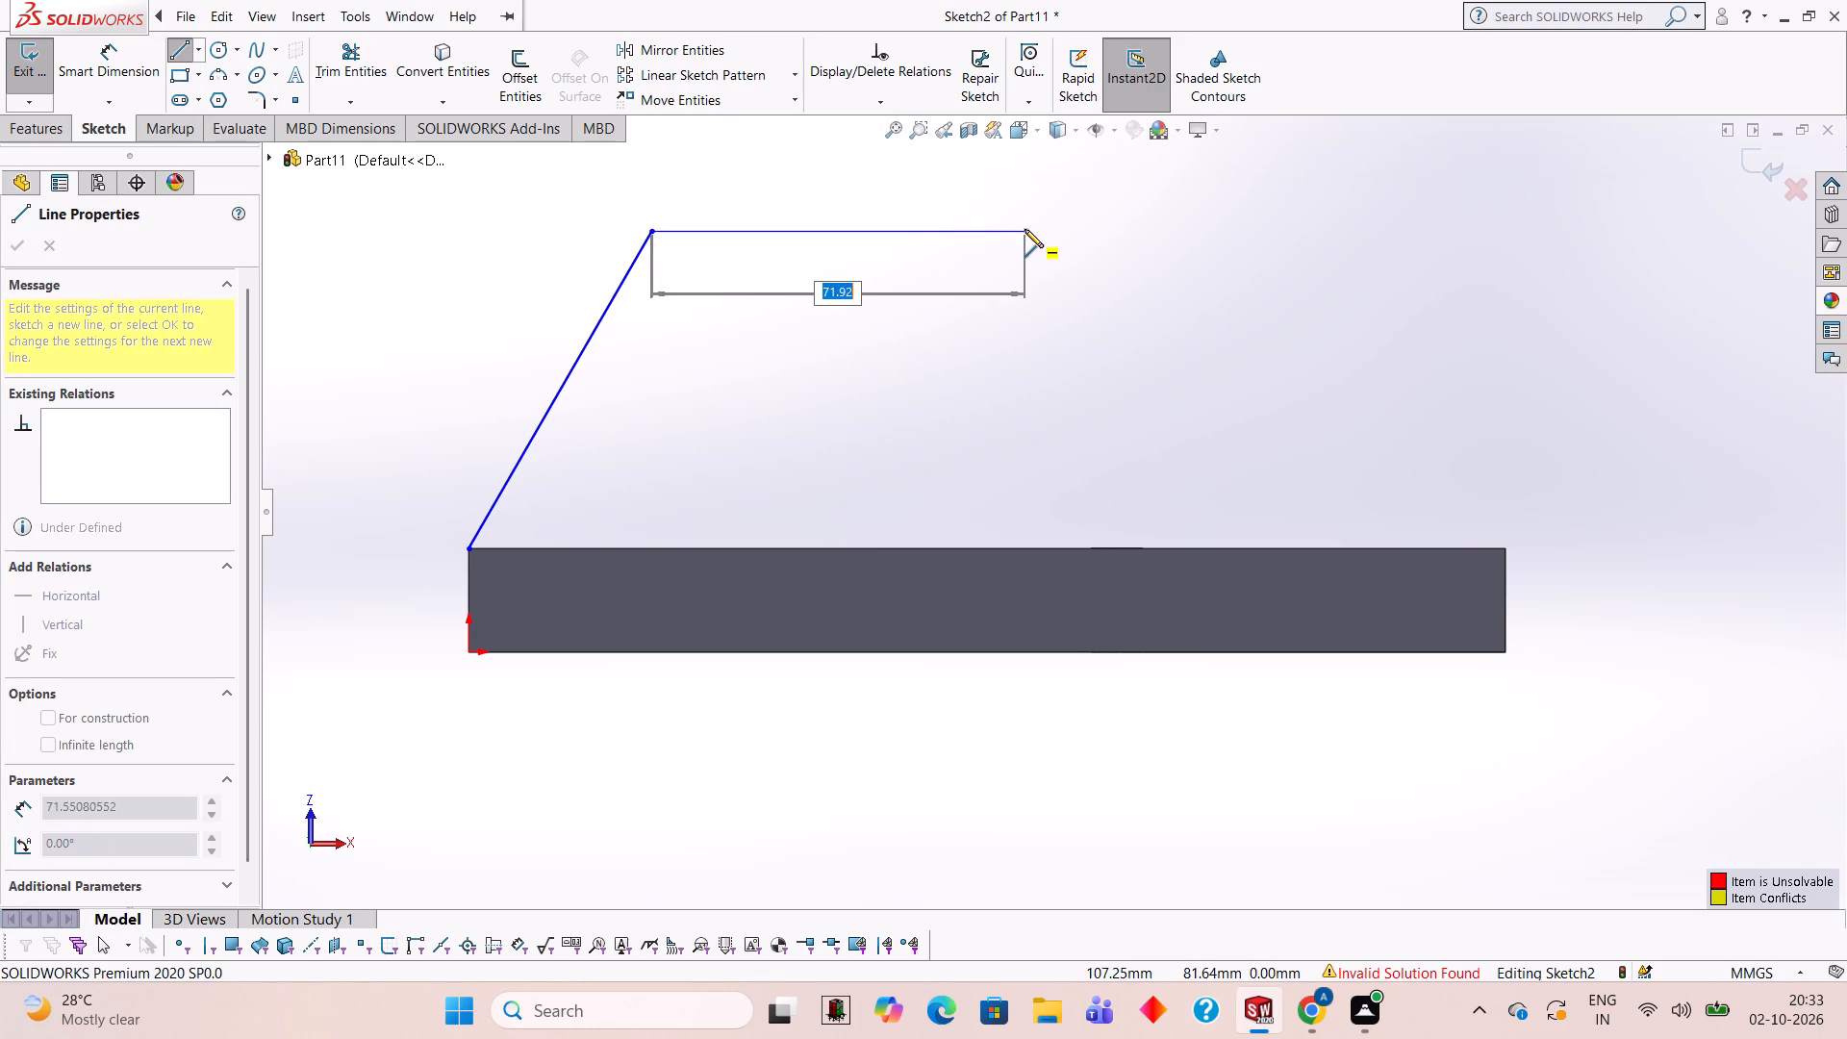
type("90")
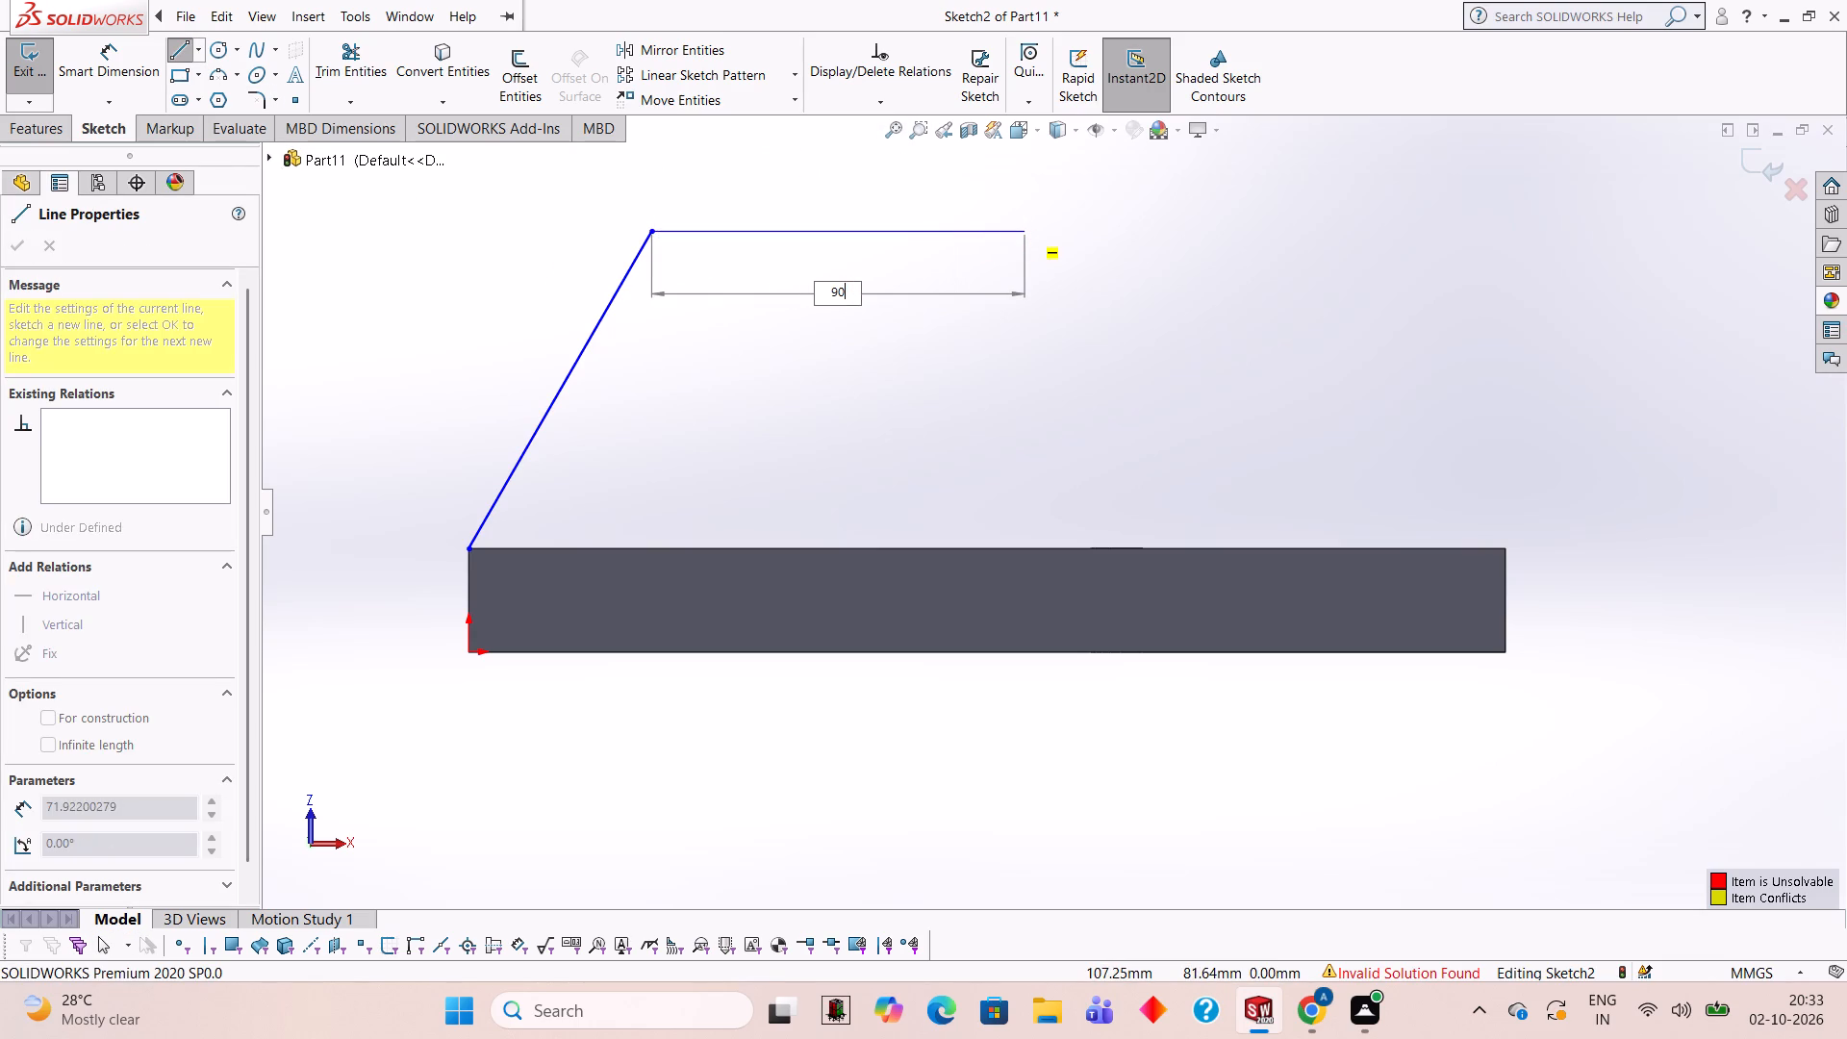
key("Return")
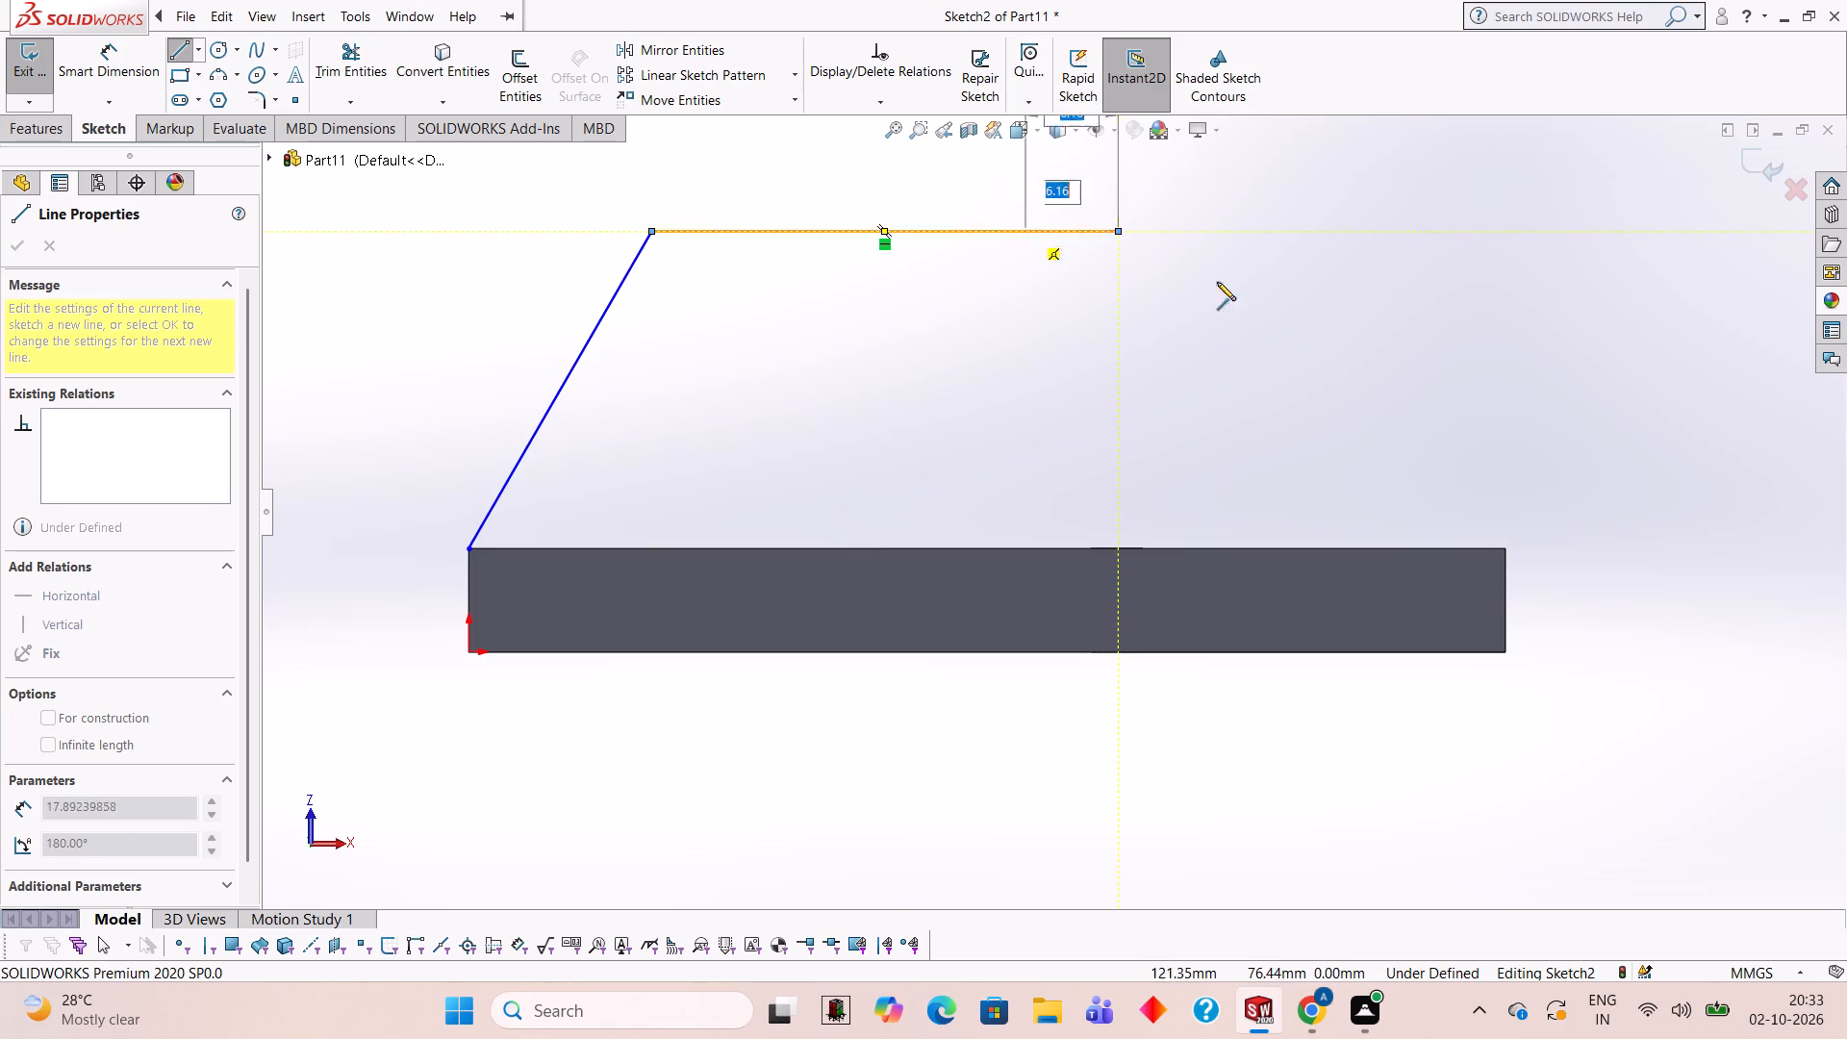
left_click(1507, 548)
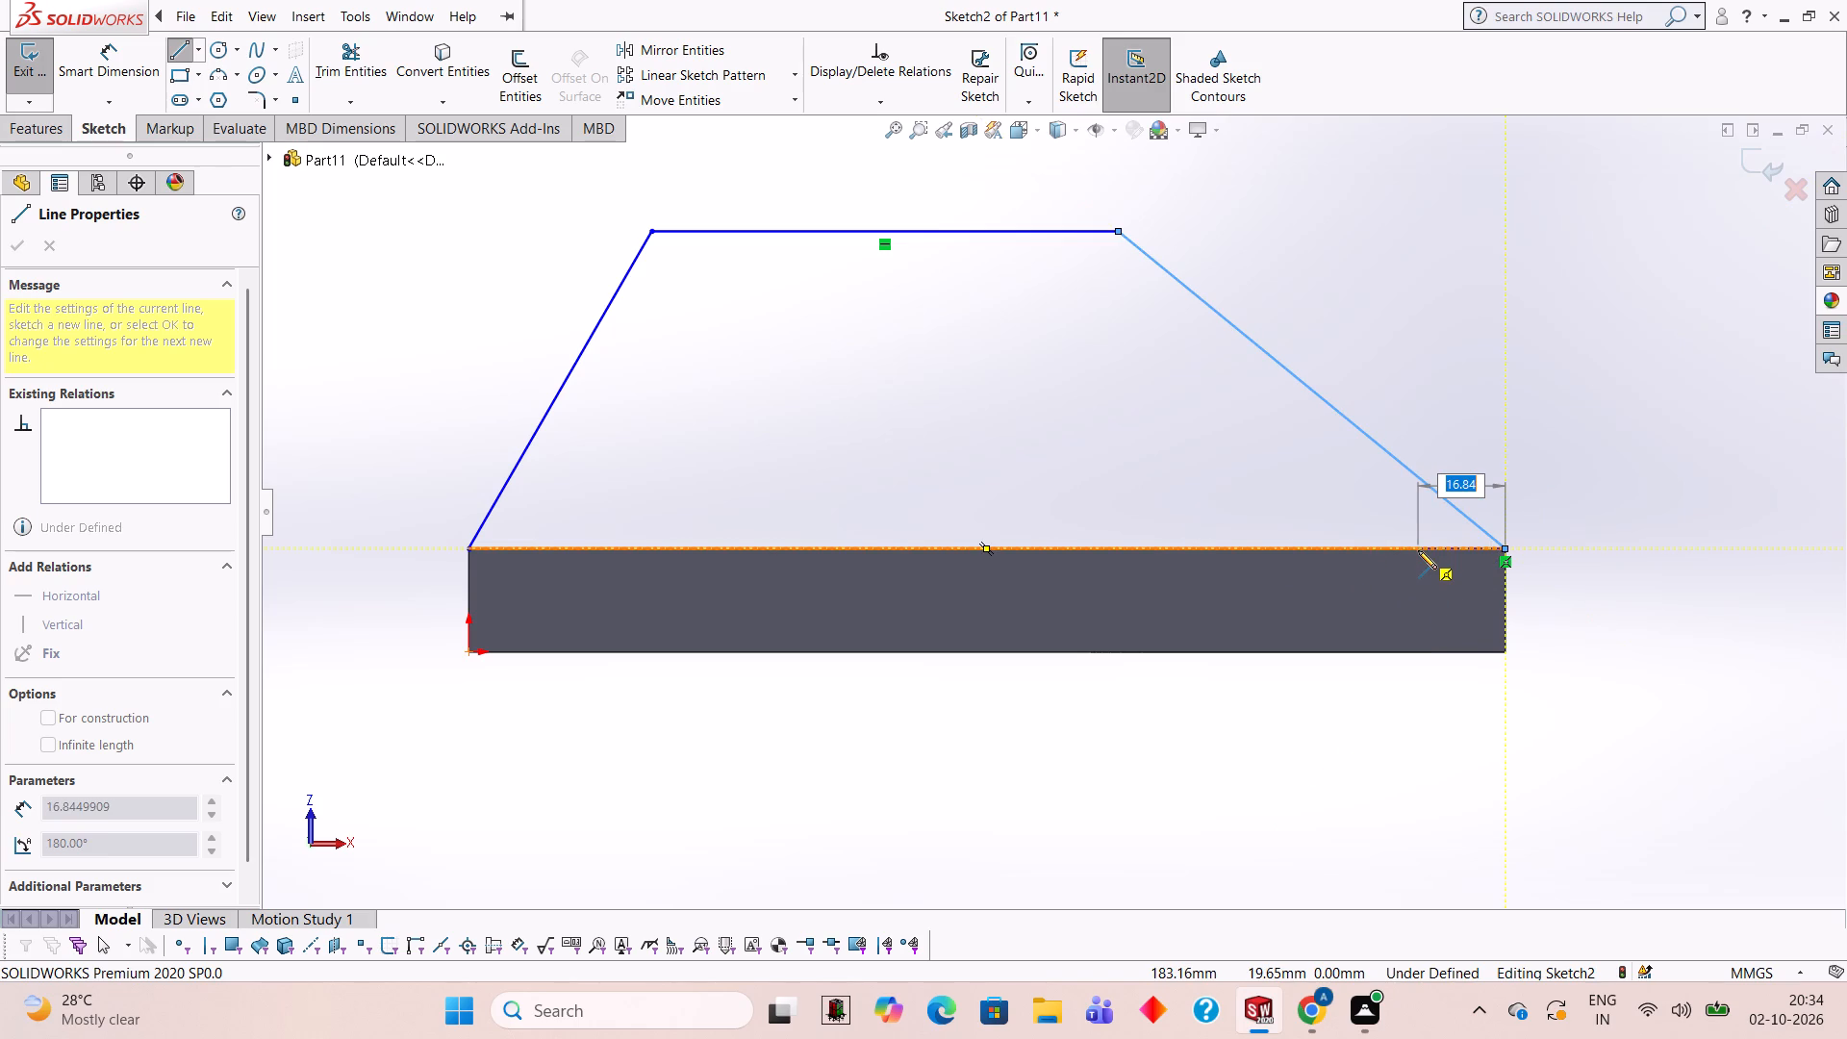
Continue the chain with a 20 mm line running inward along the face's upper edge.
type("20")
key("Return")
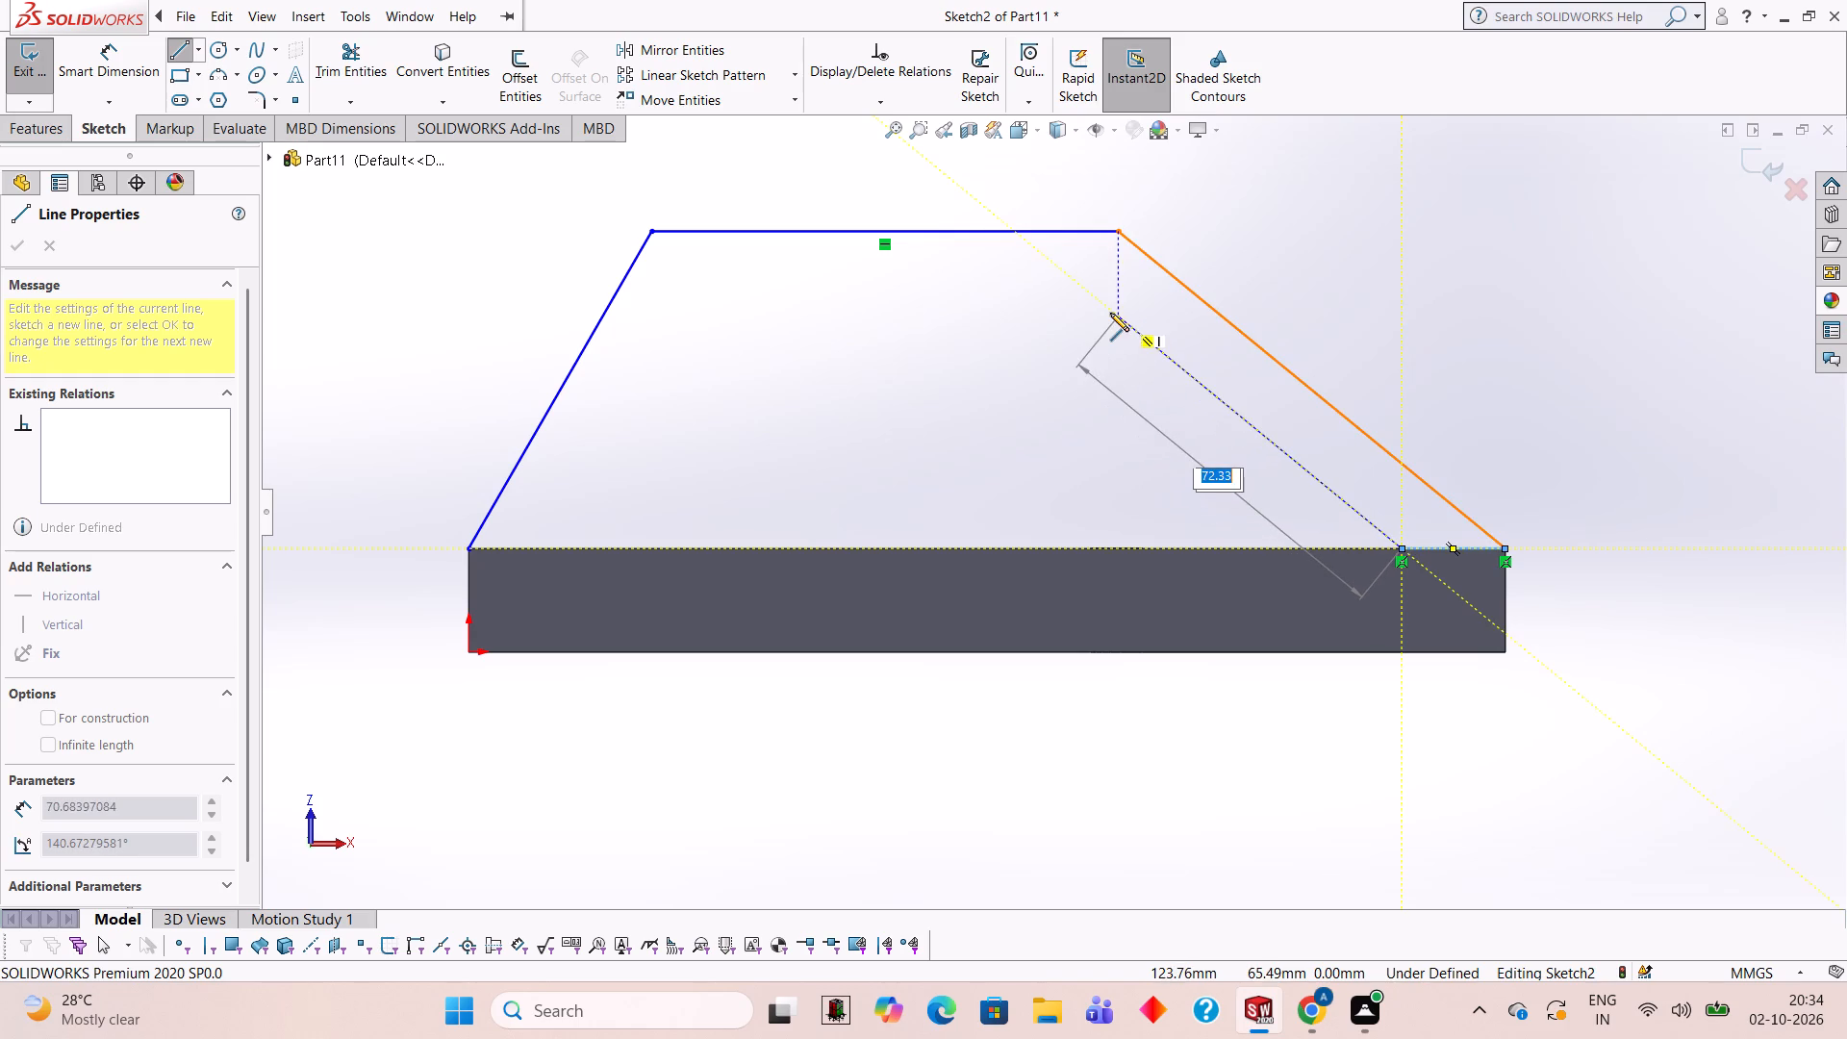
key("Escape")
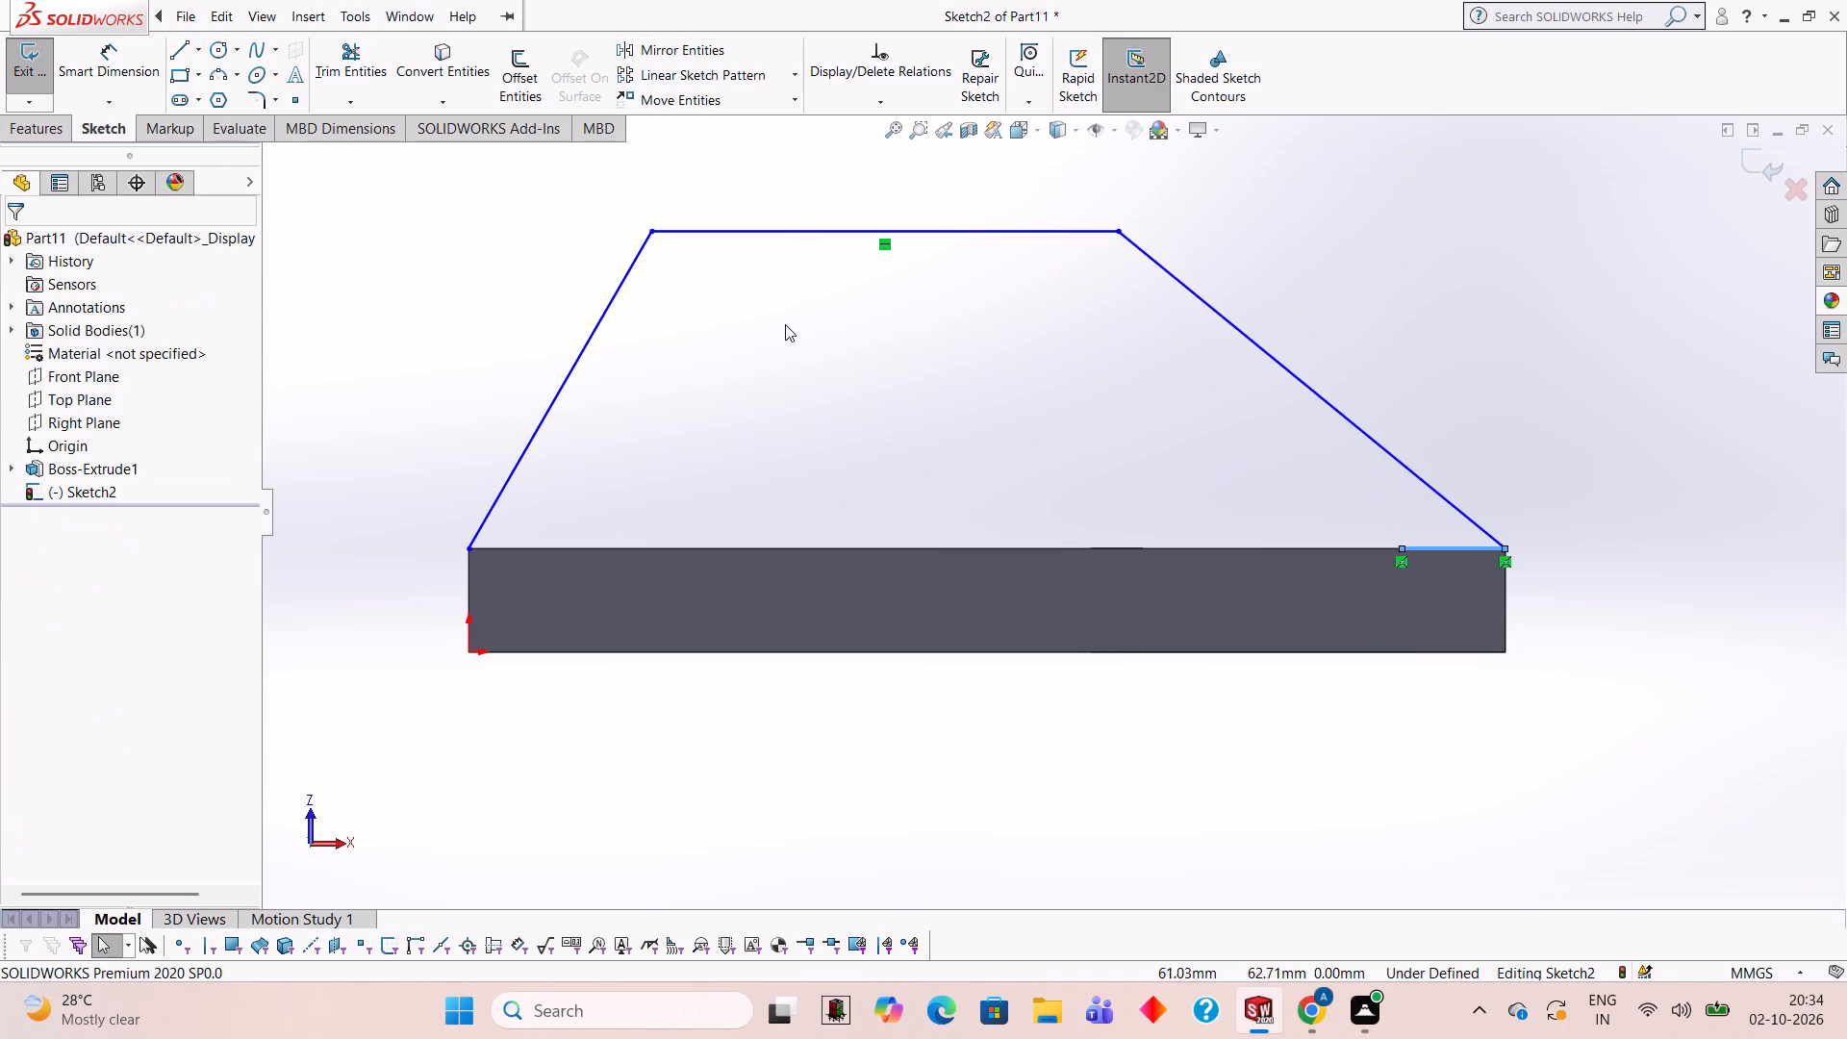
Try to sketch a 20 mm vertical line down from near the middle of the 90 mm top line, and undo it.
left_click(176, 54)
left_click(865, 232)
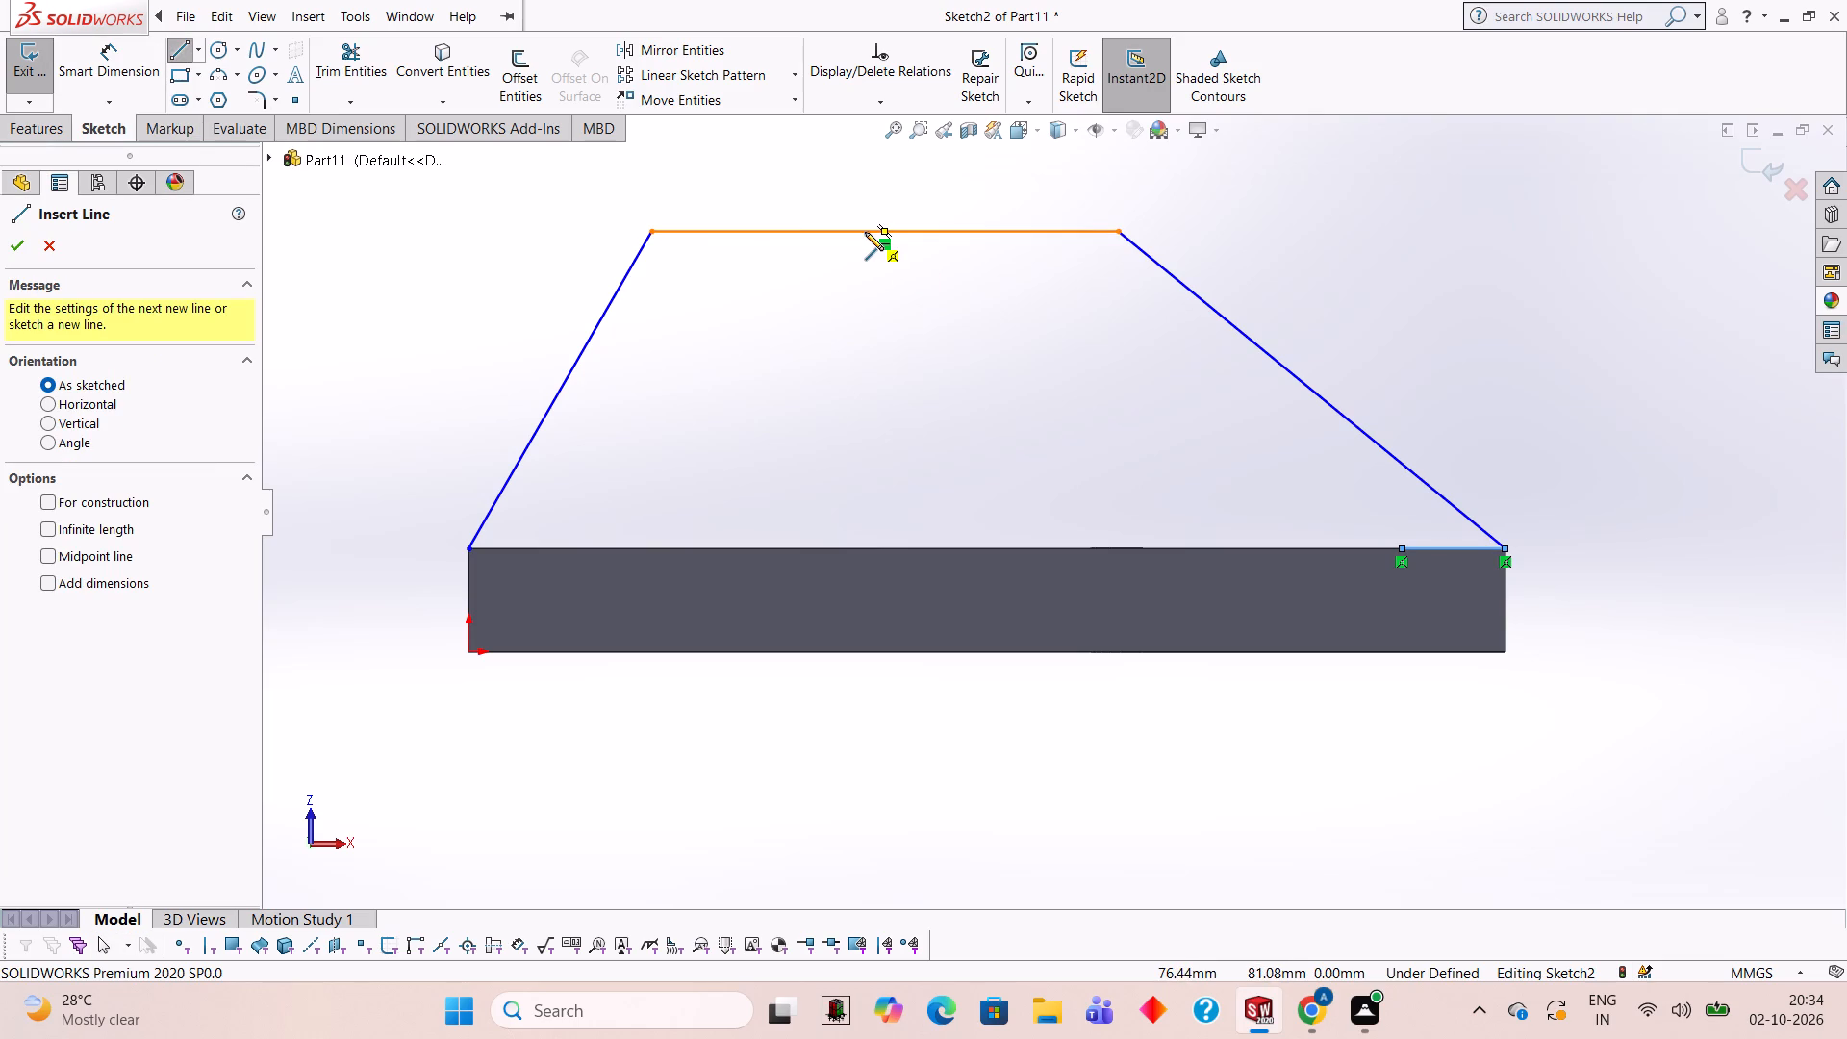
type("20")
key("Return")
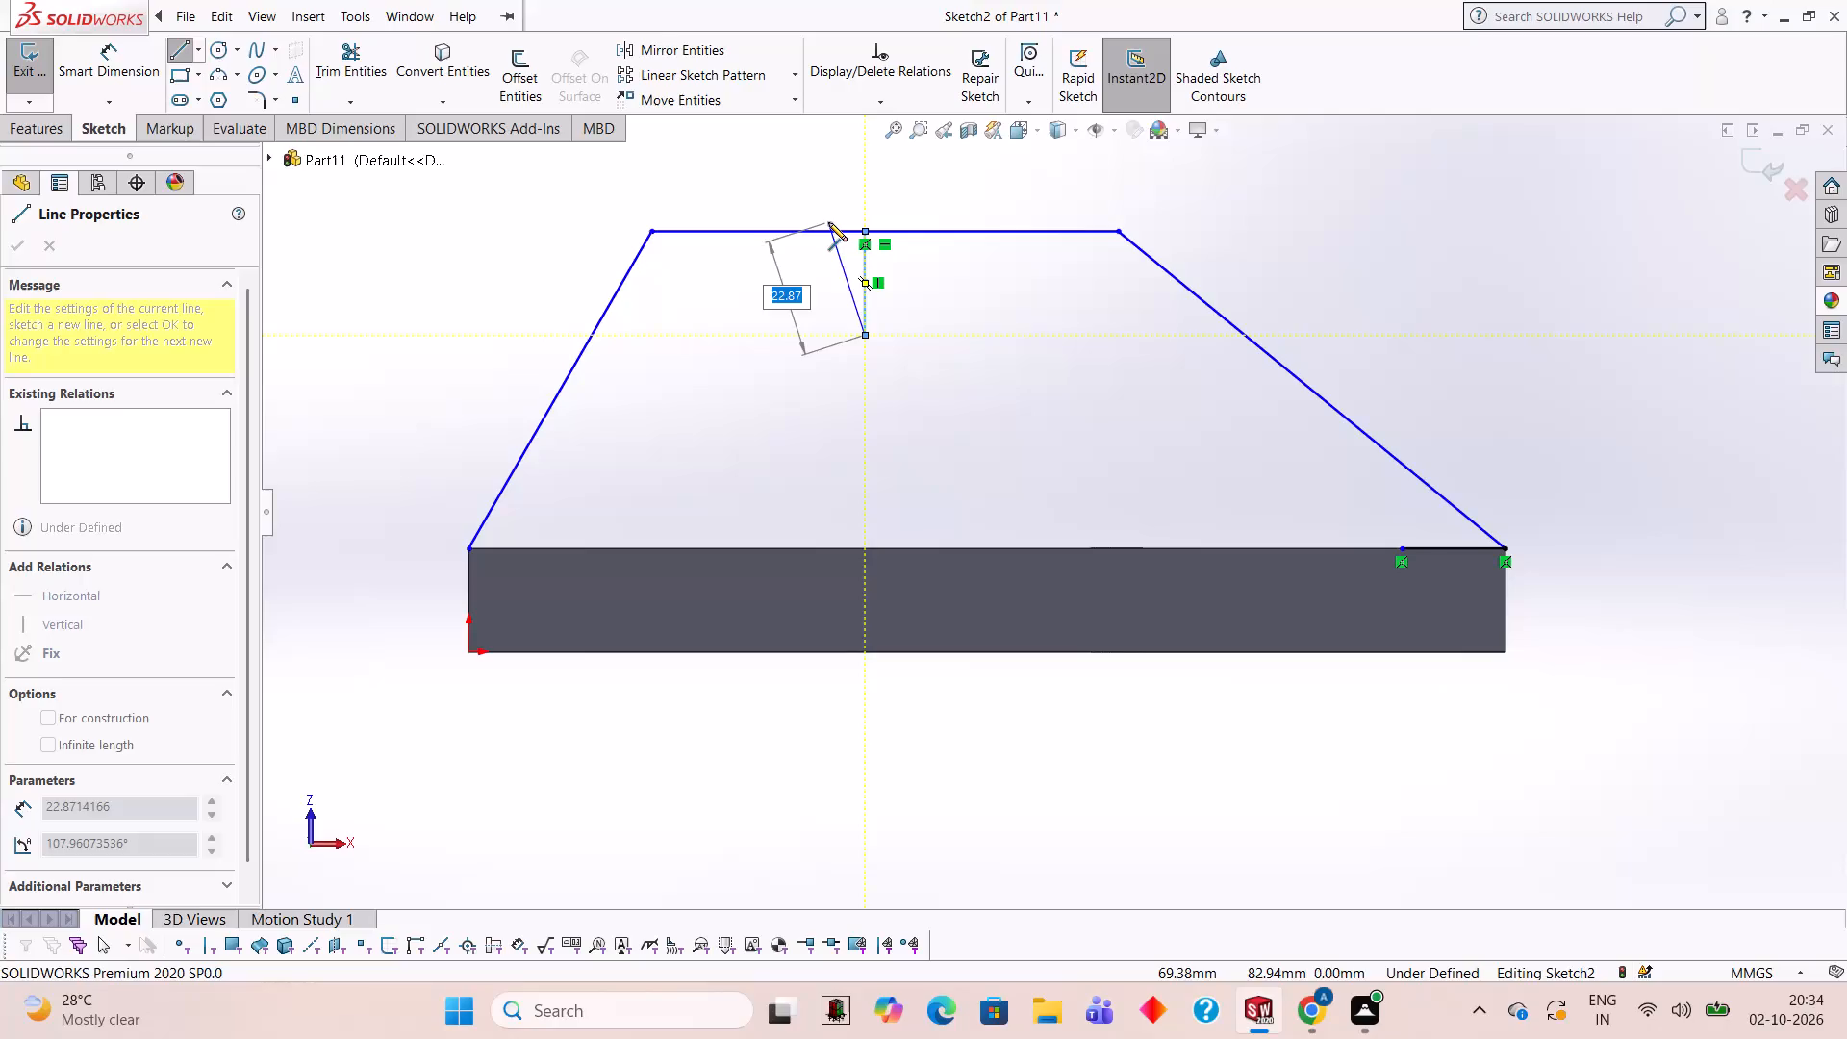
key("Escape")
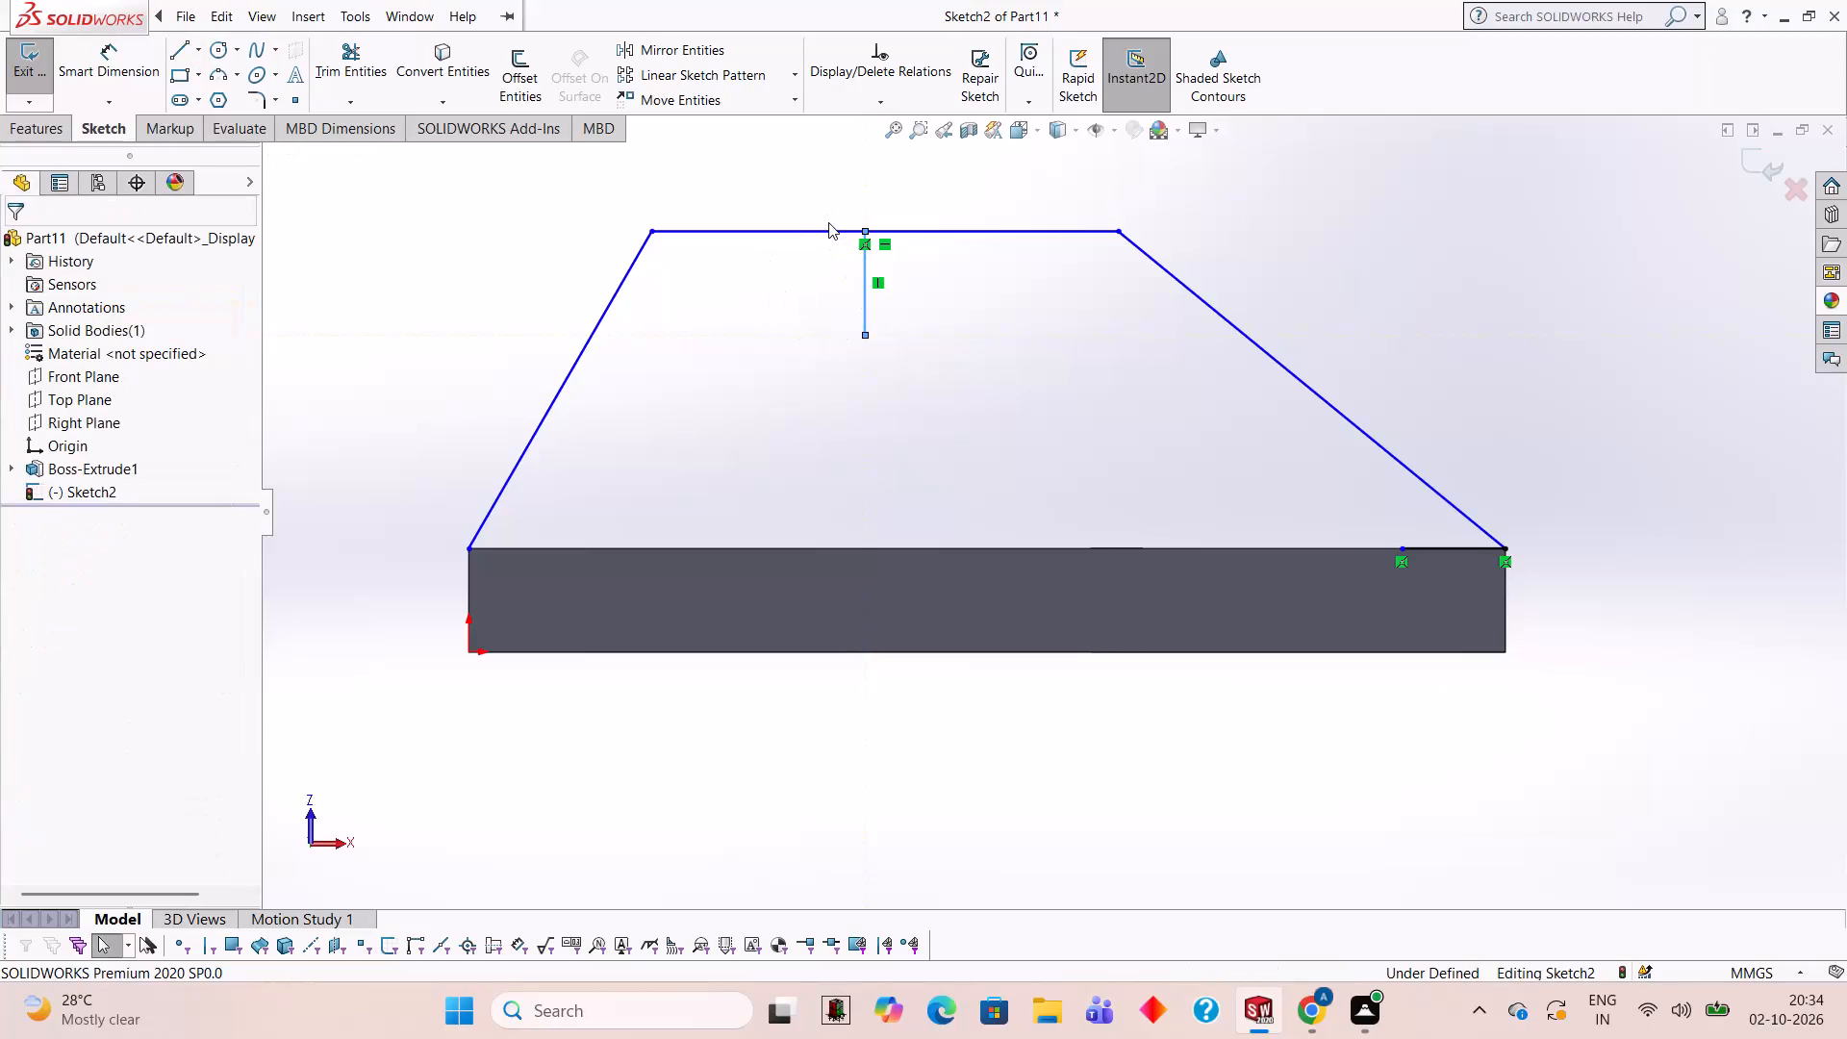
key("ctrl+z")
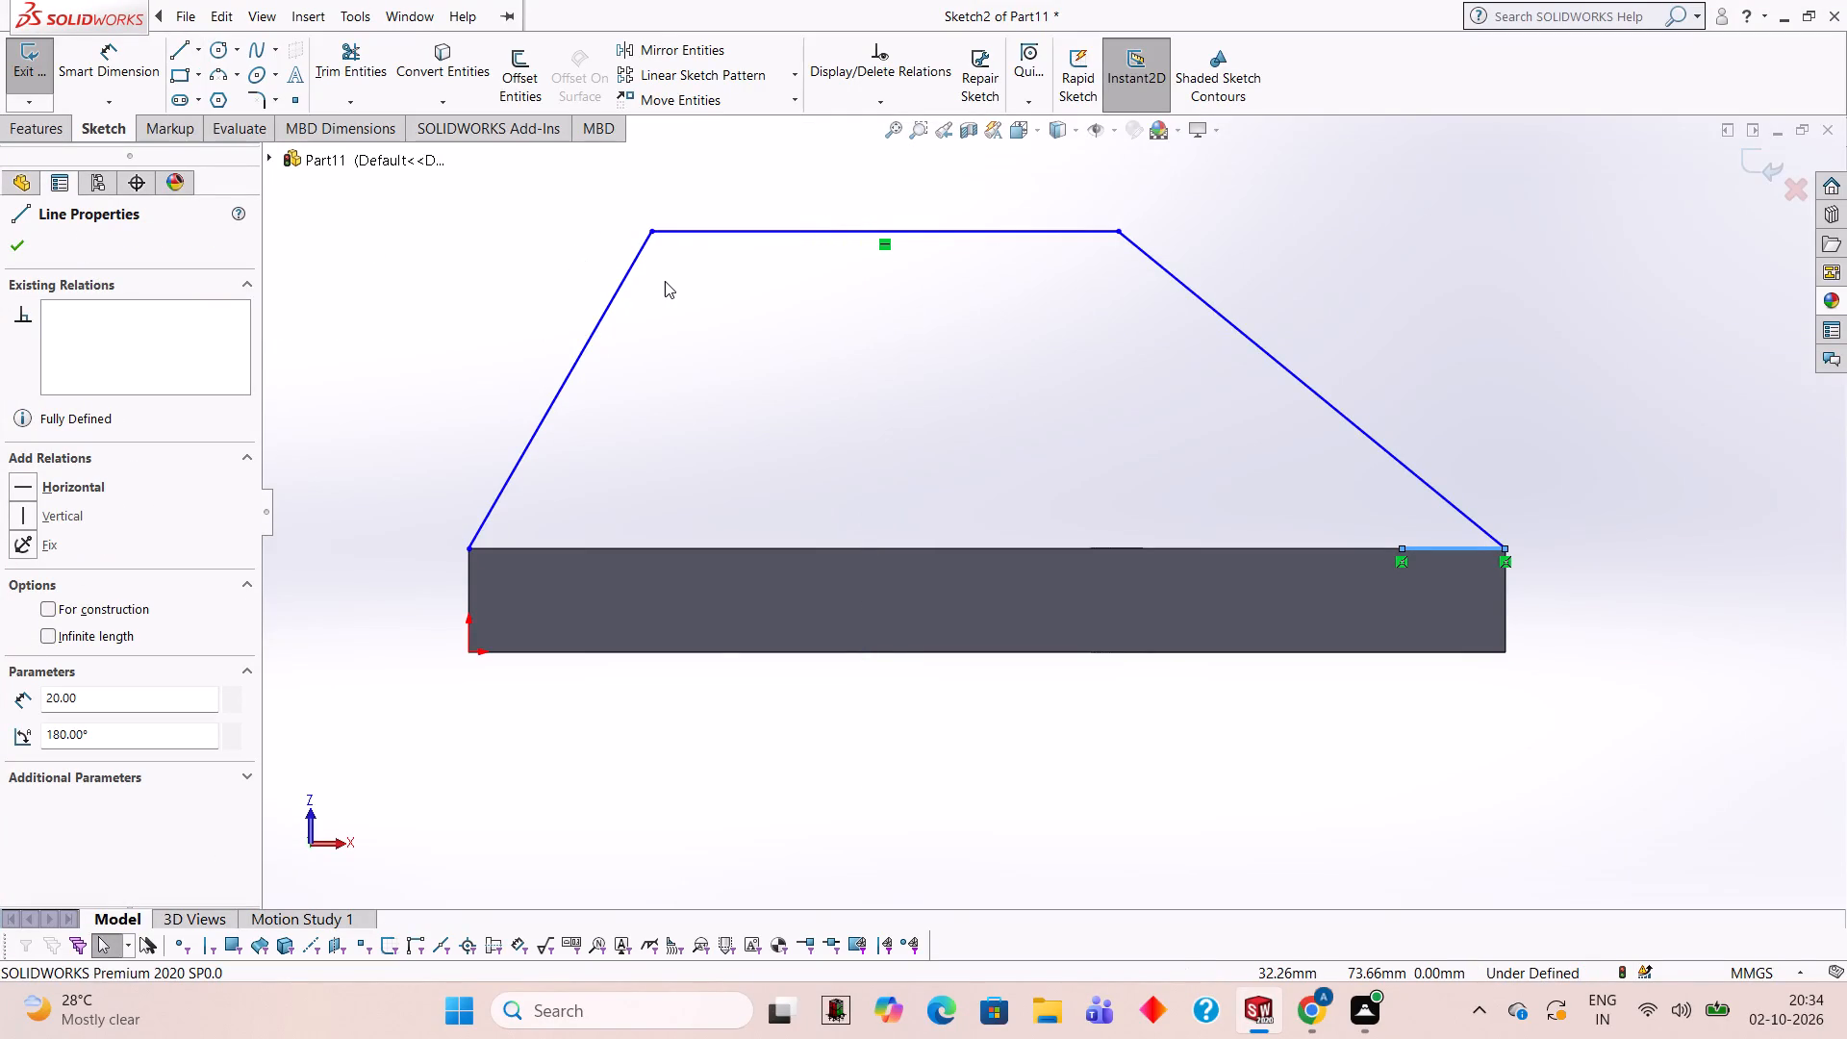
Sketch a 20 mm line inward along the face's upper edge from the corner directly above the origin.
left_click(174, 58)
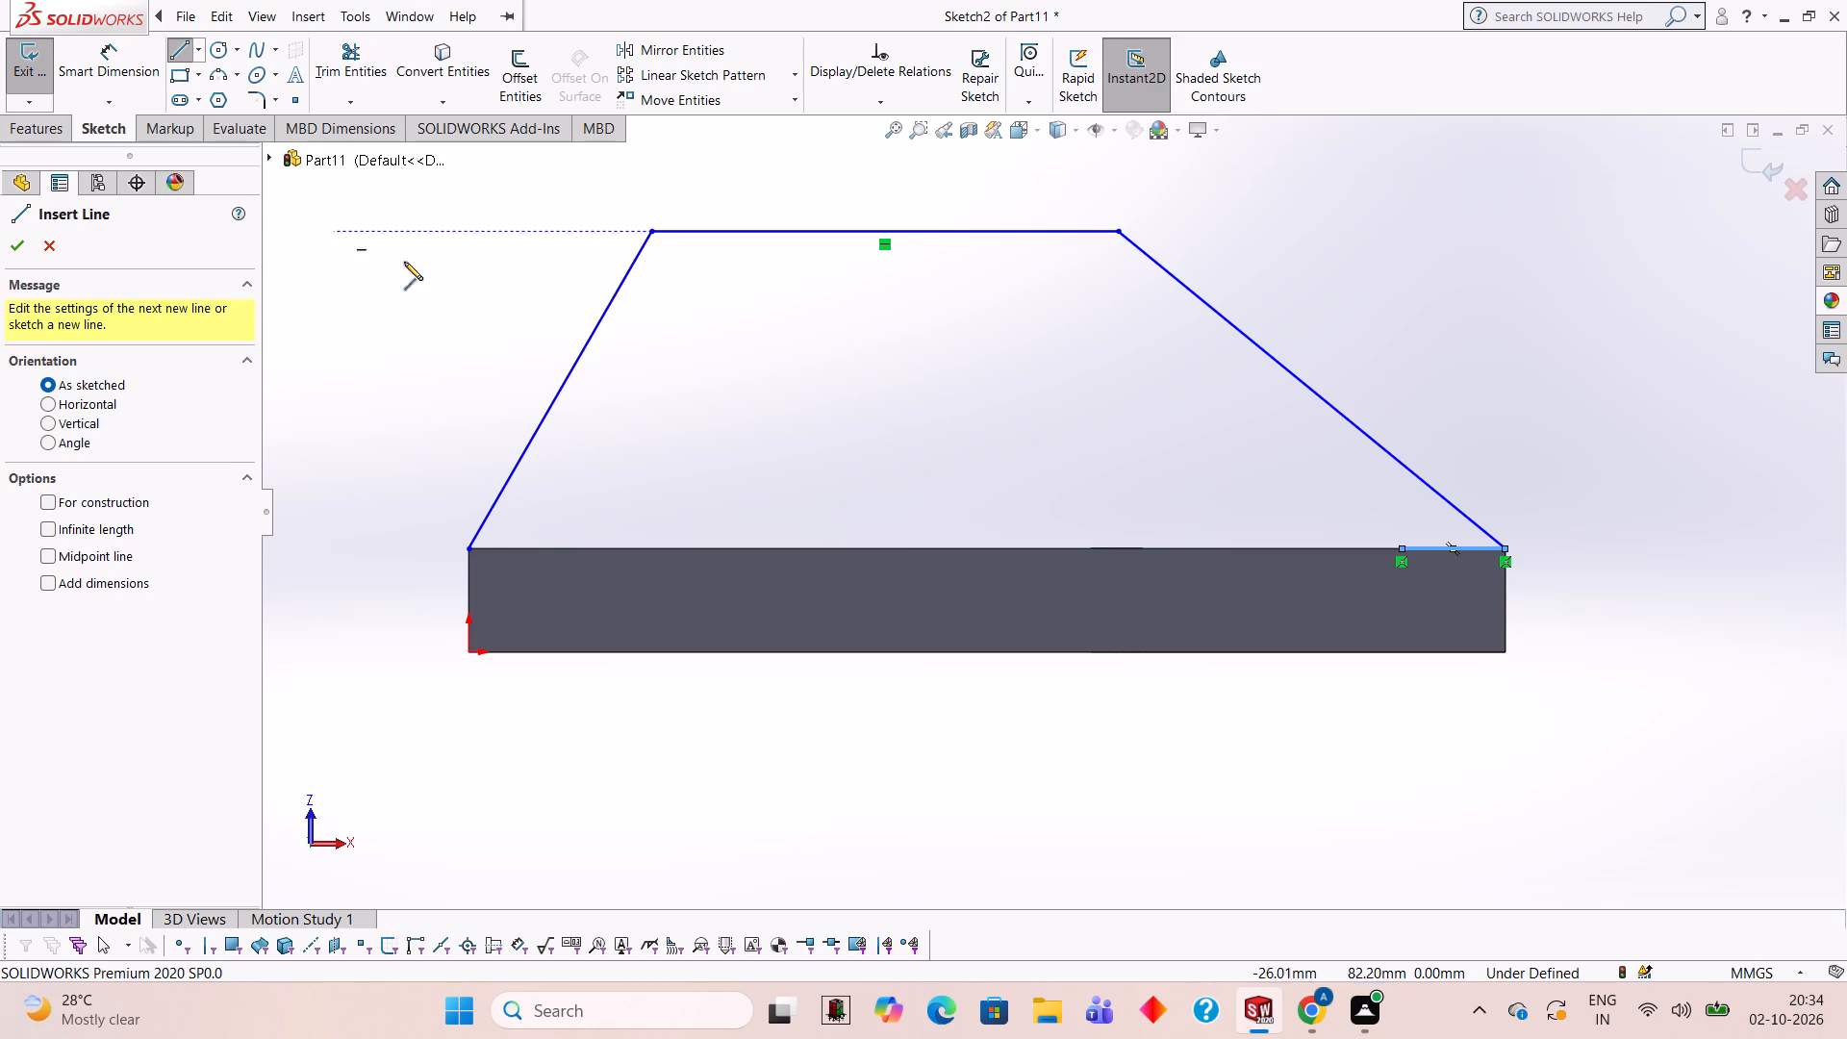
left_click(465, 546)
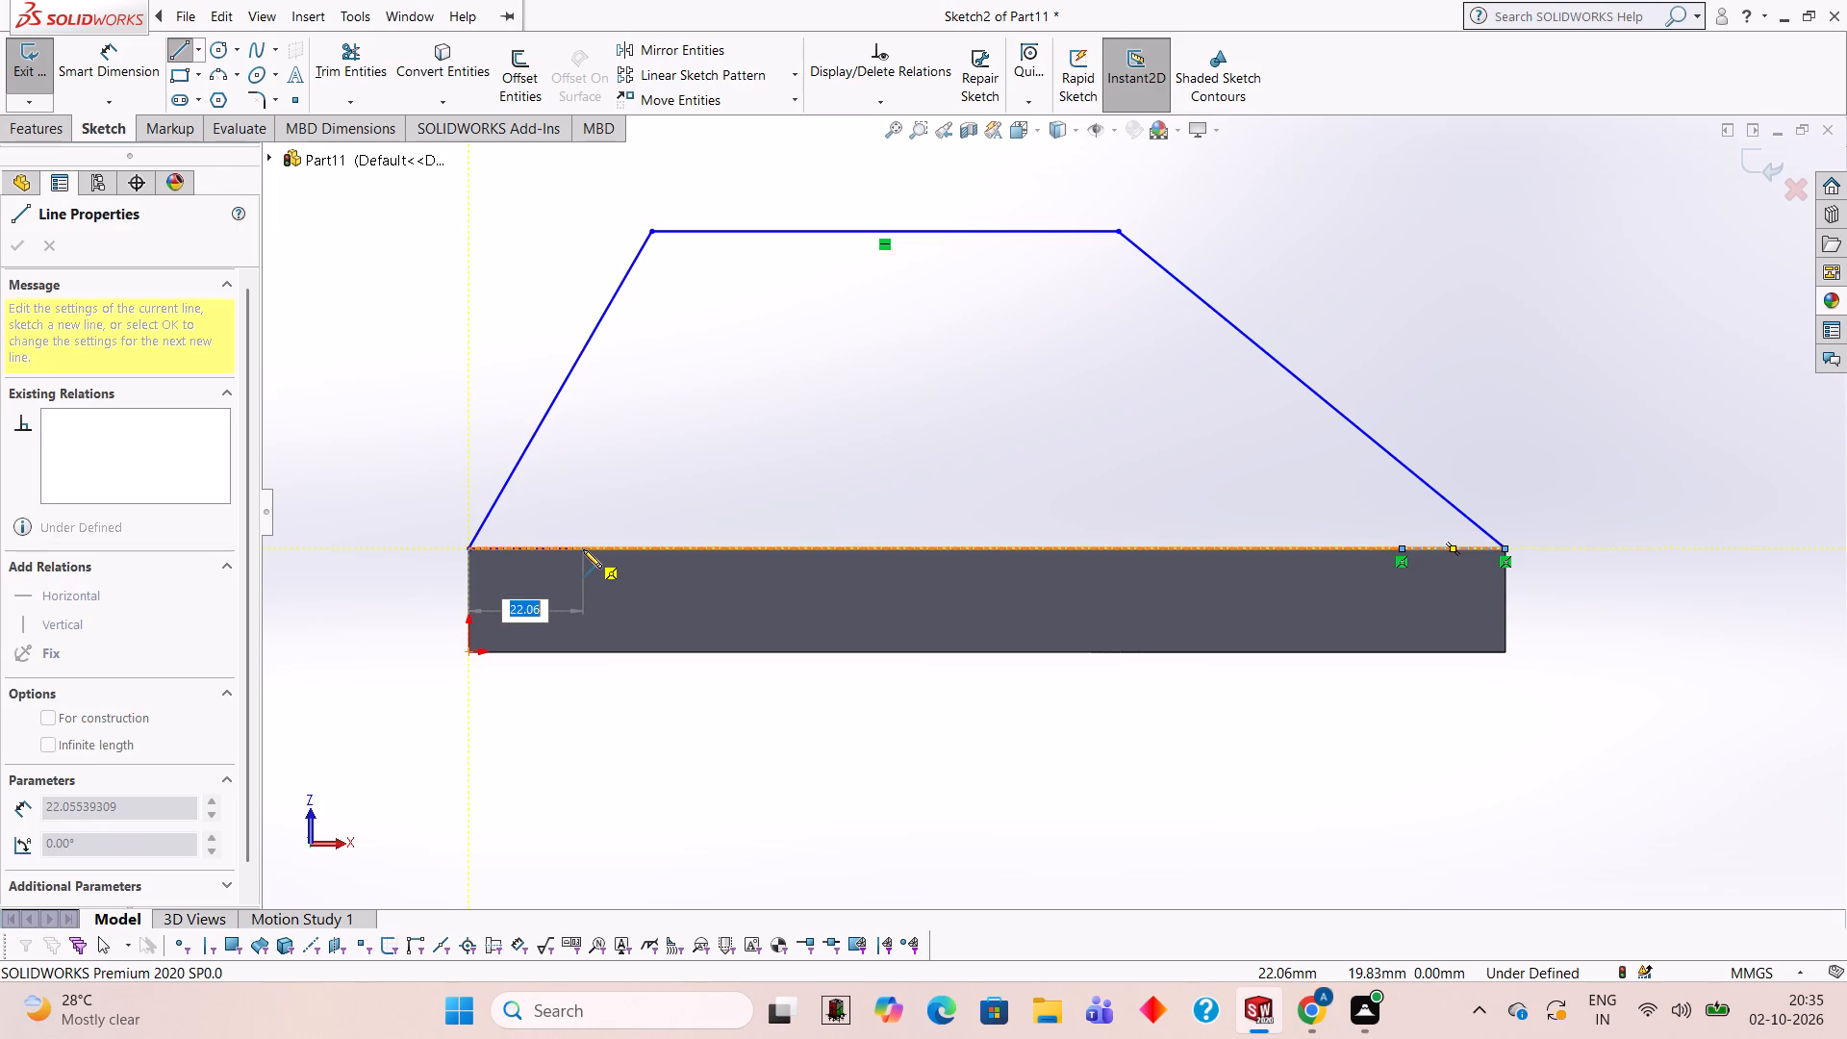
type("20")
key("Return")
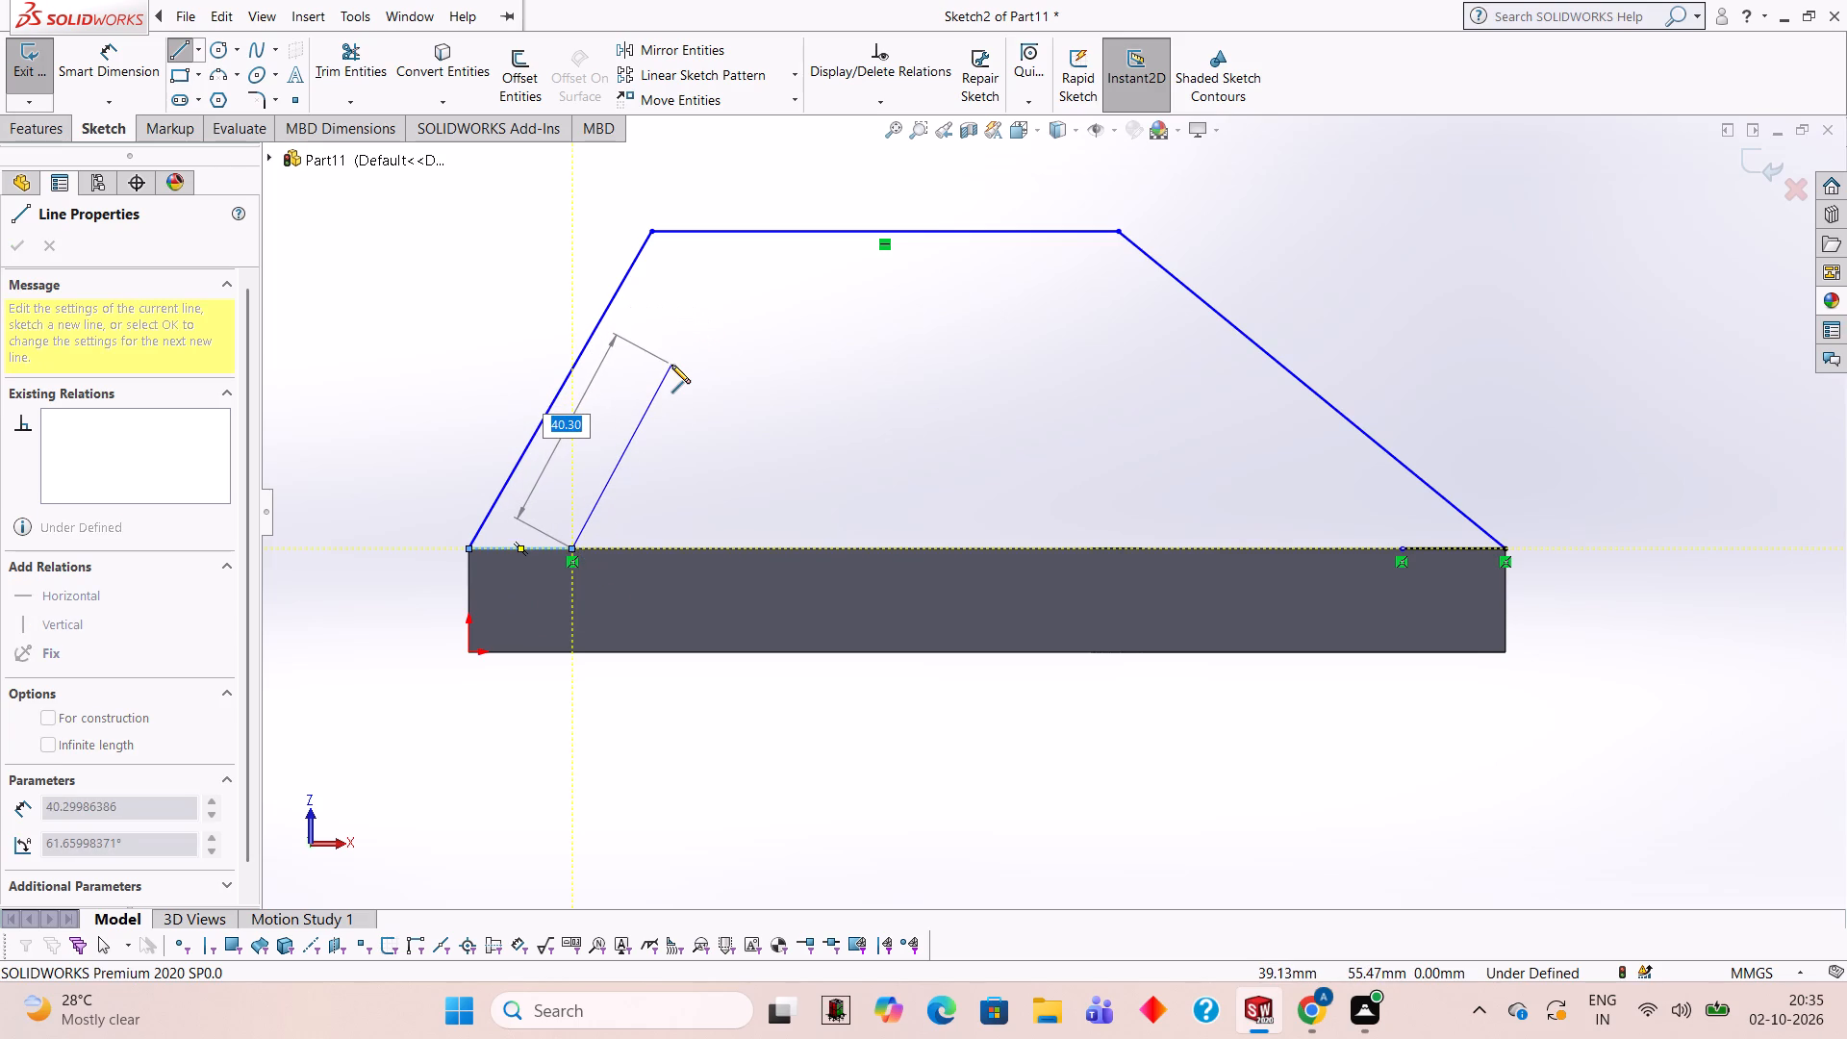
key("Escape")
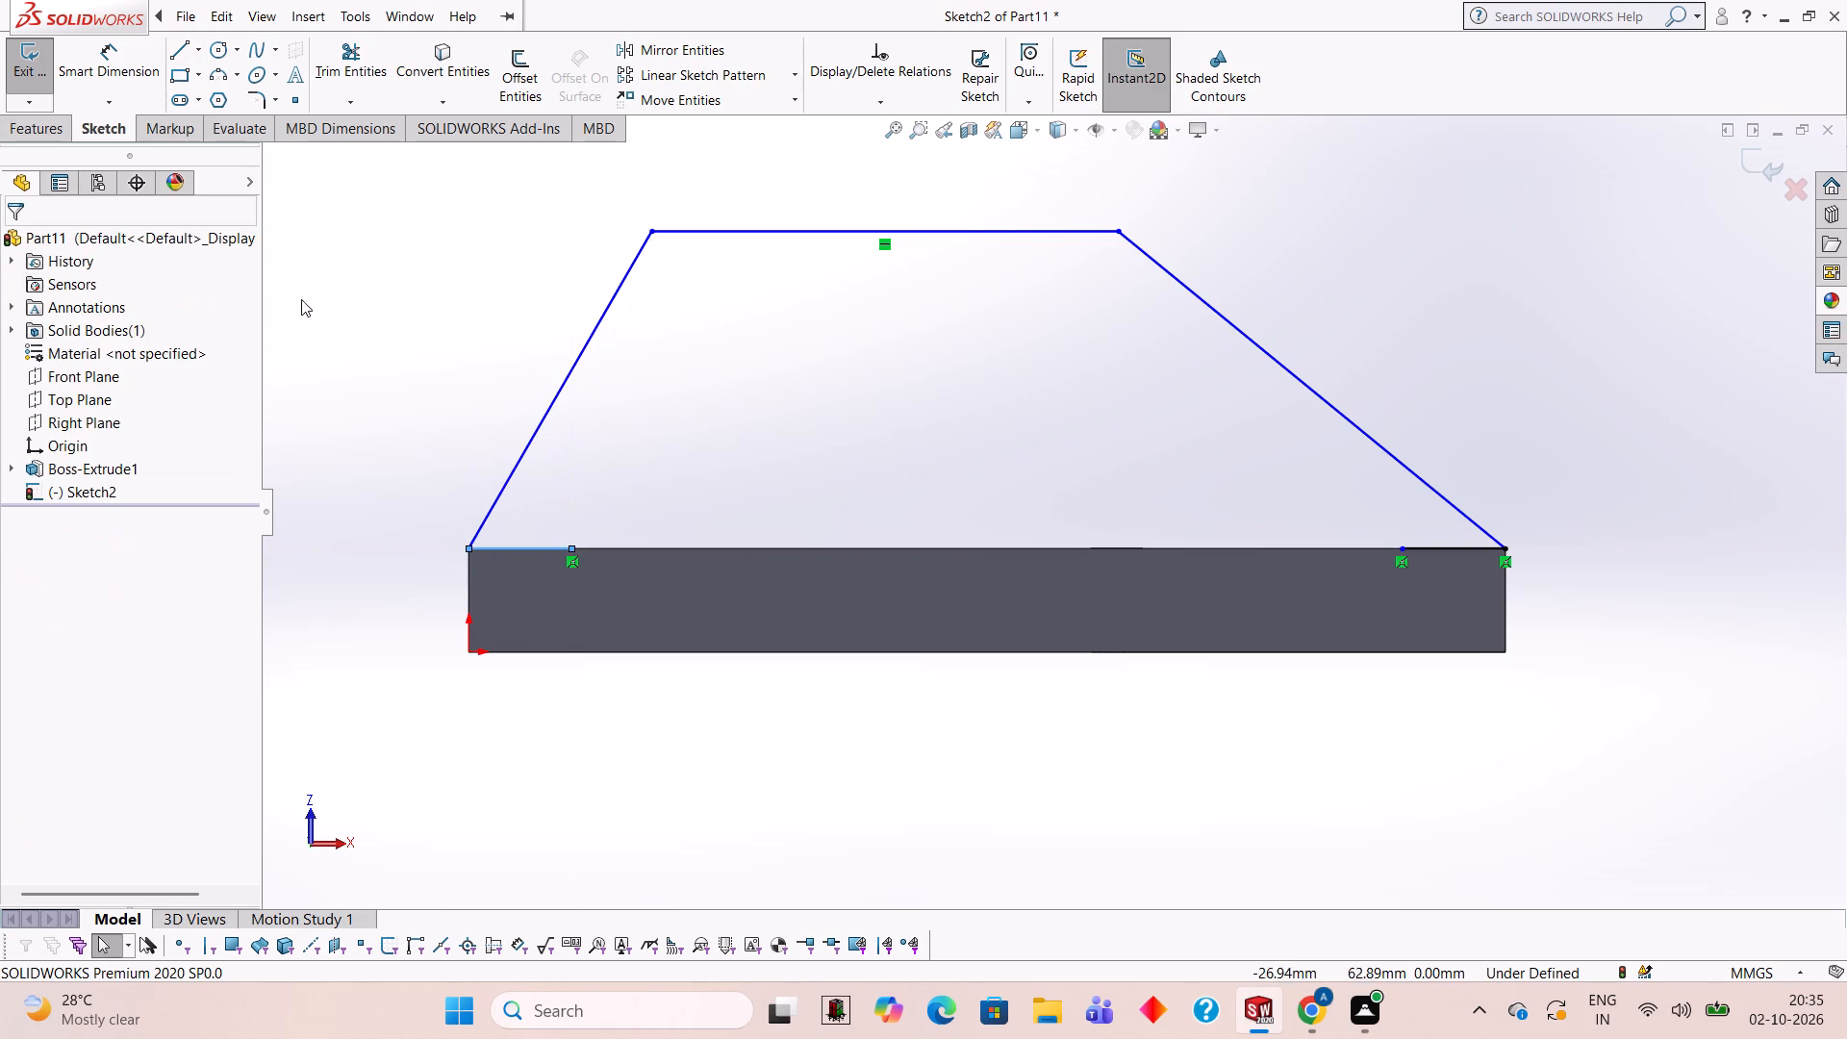
Sketch a 50 mm line at 60° from the inner end of the 20 mm line nearest the origin.
left_click(182, 47)
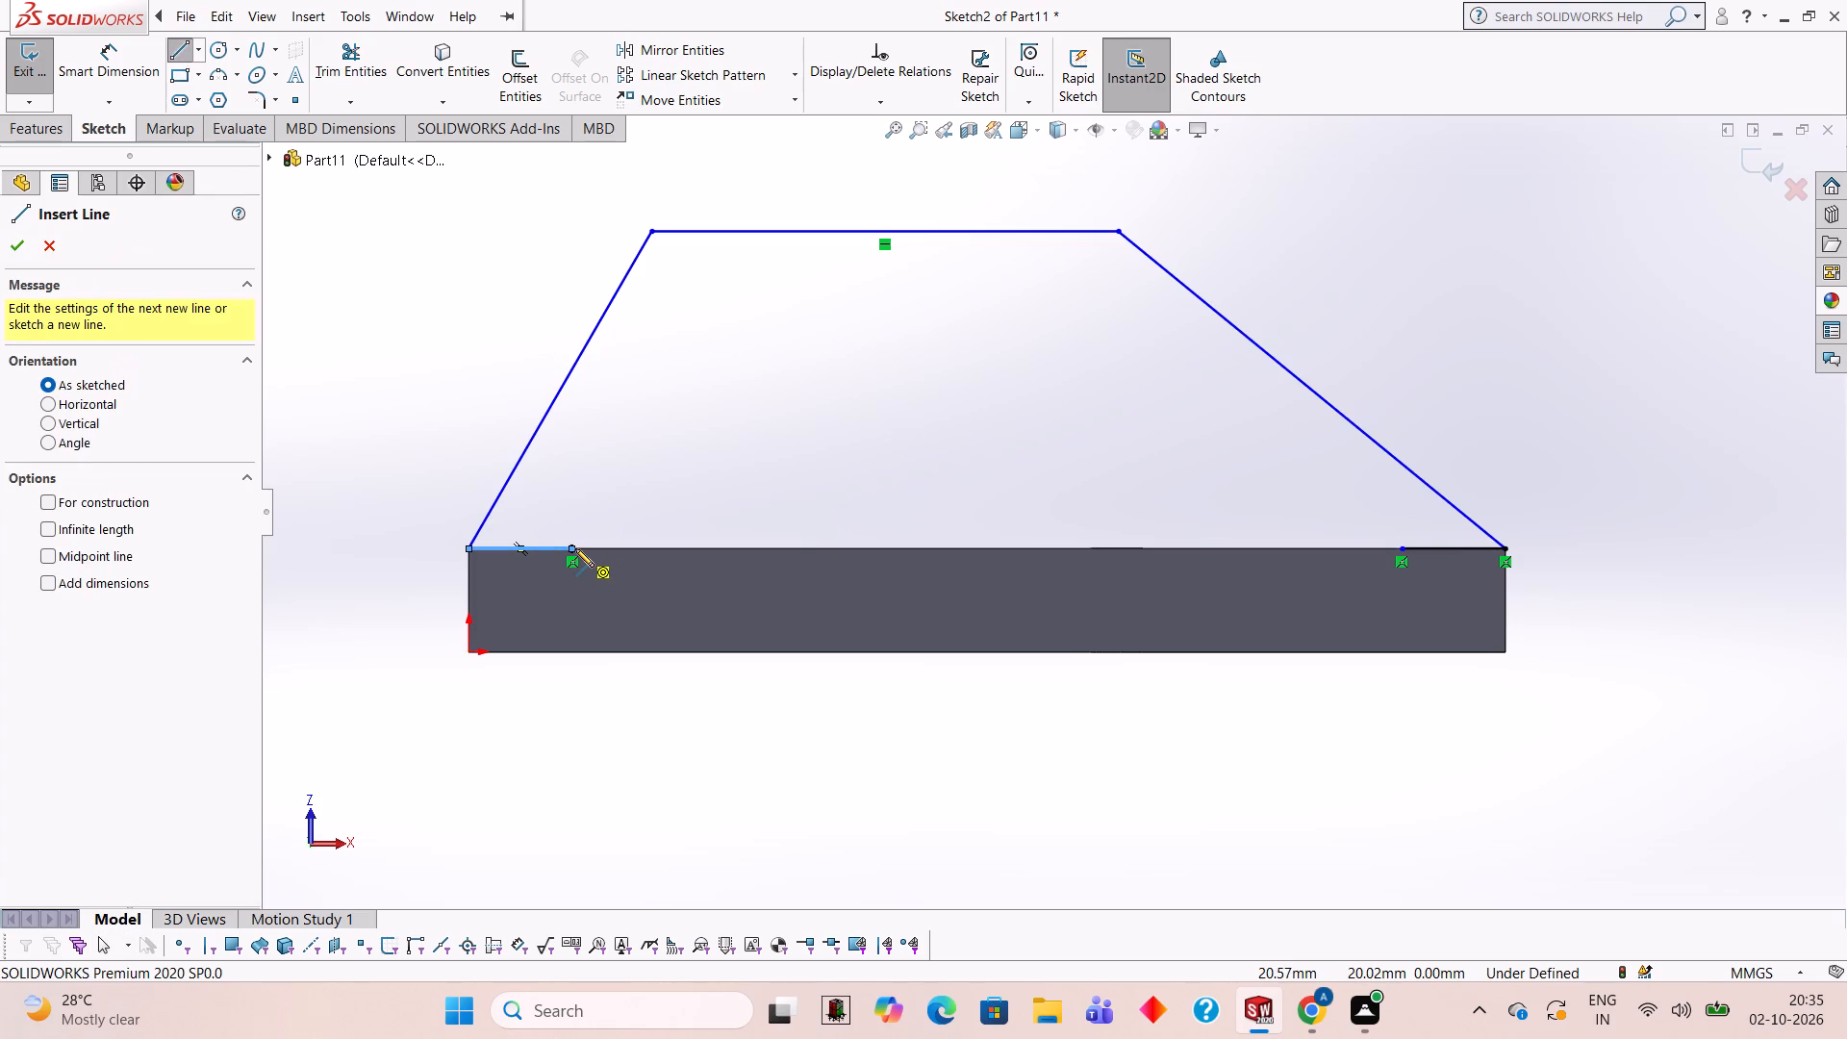
left_click(55, 440)
type("60")
key("Return")
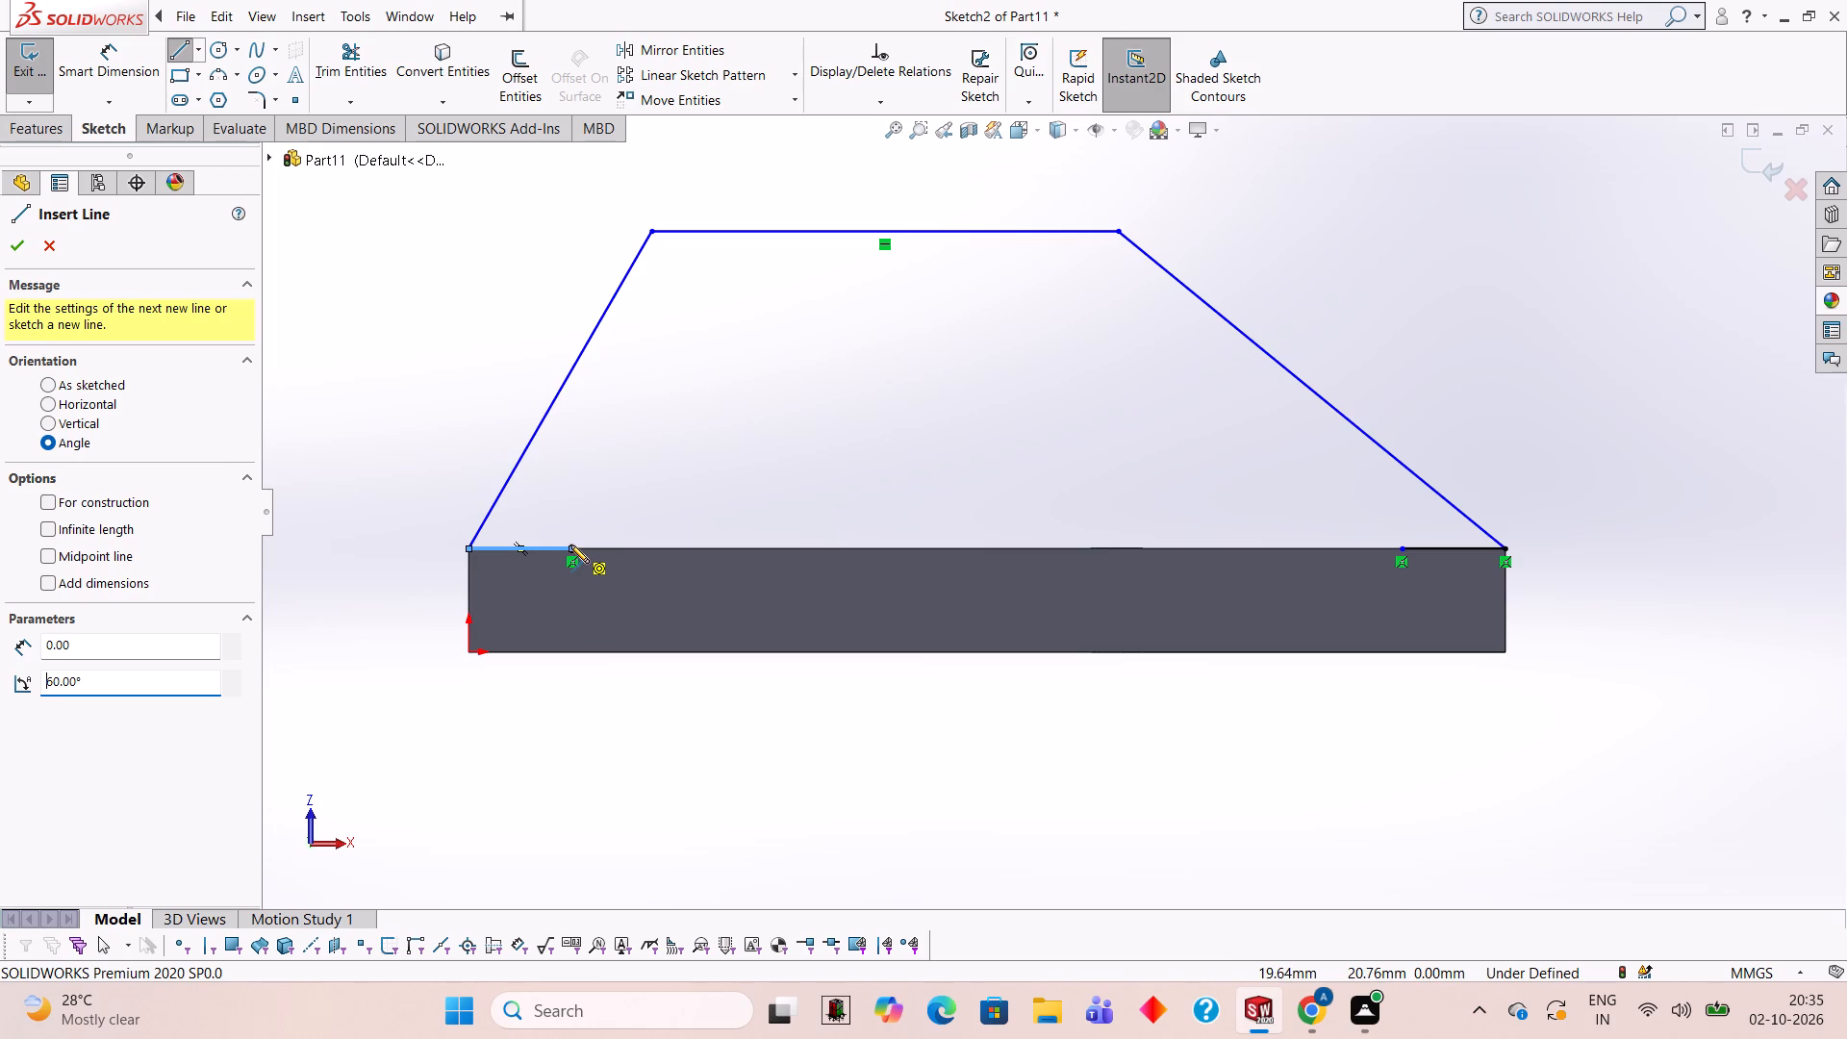
left_click(569, 545)
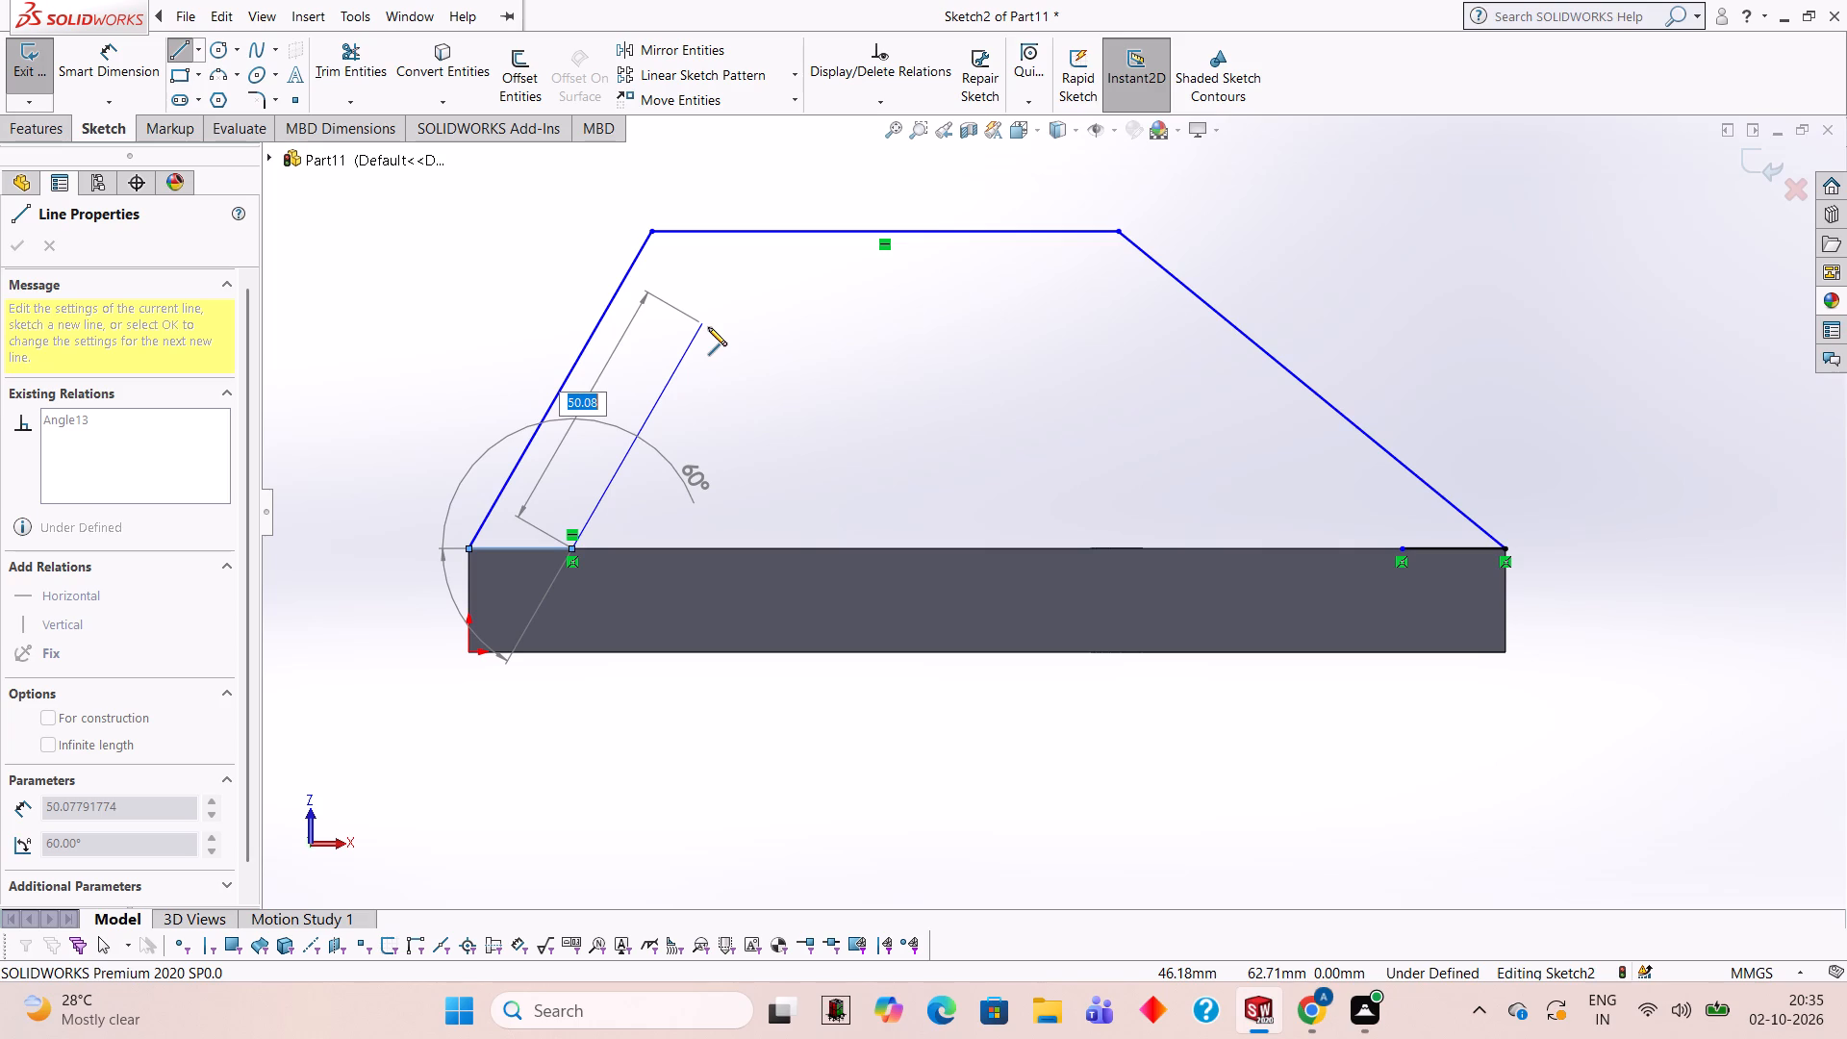
type("50")
key("Return")
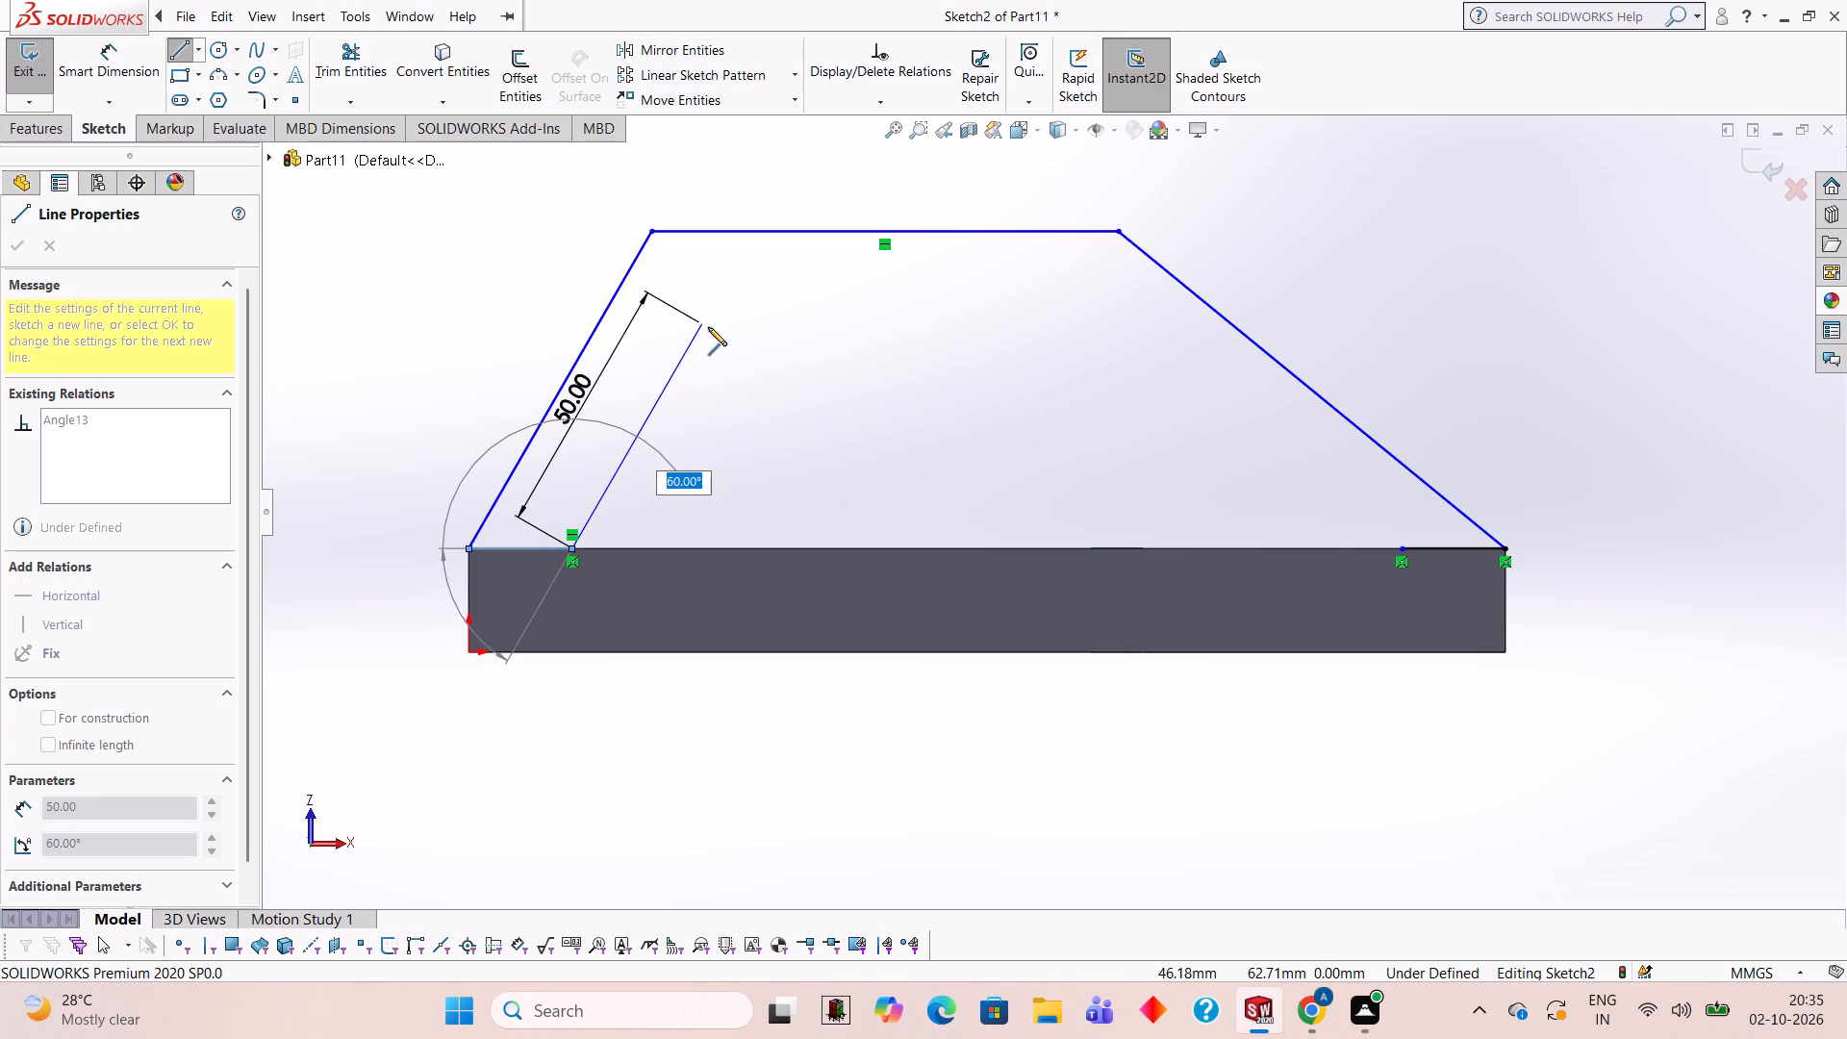
left_click(724, 309)
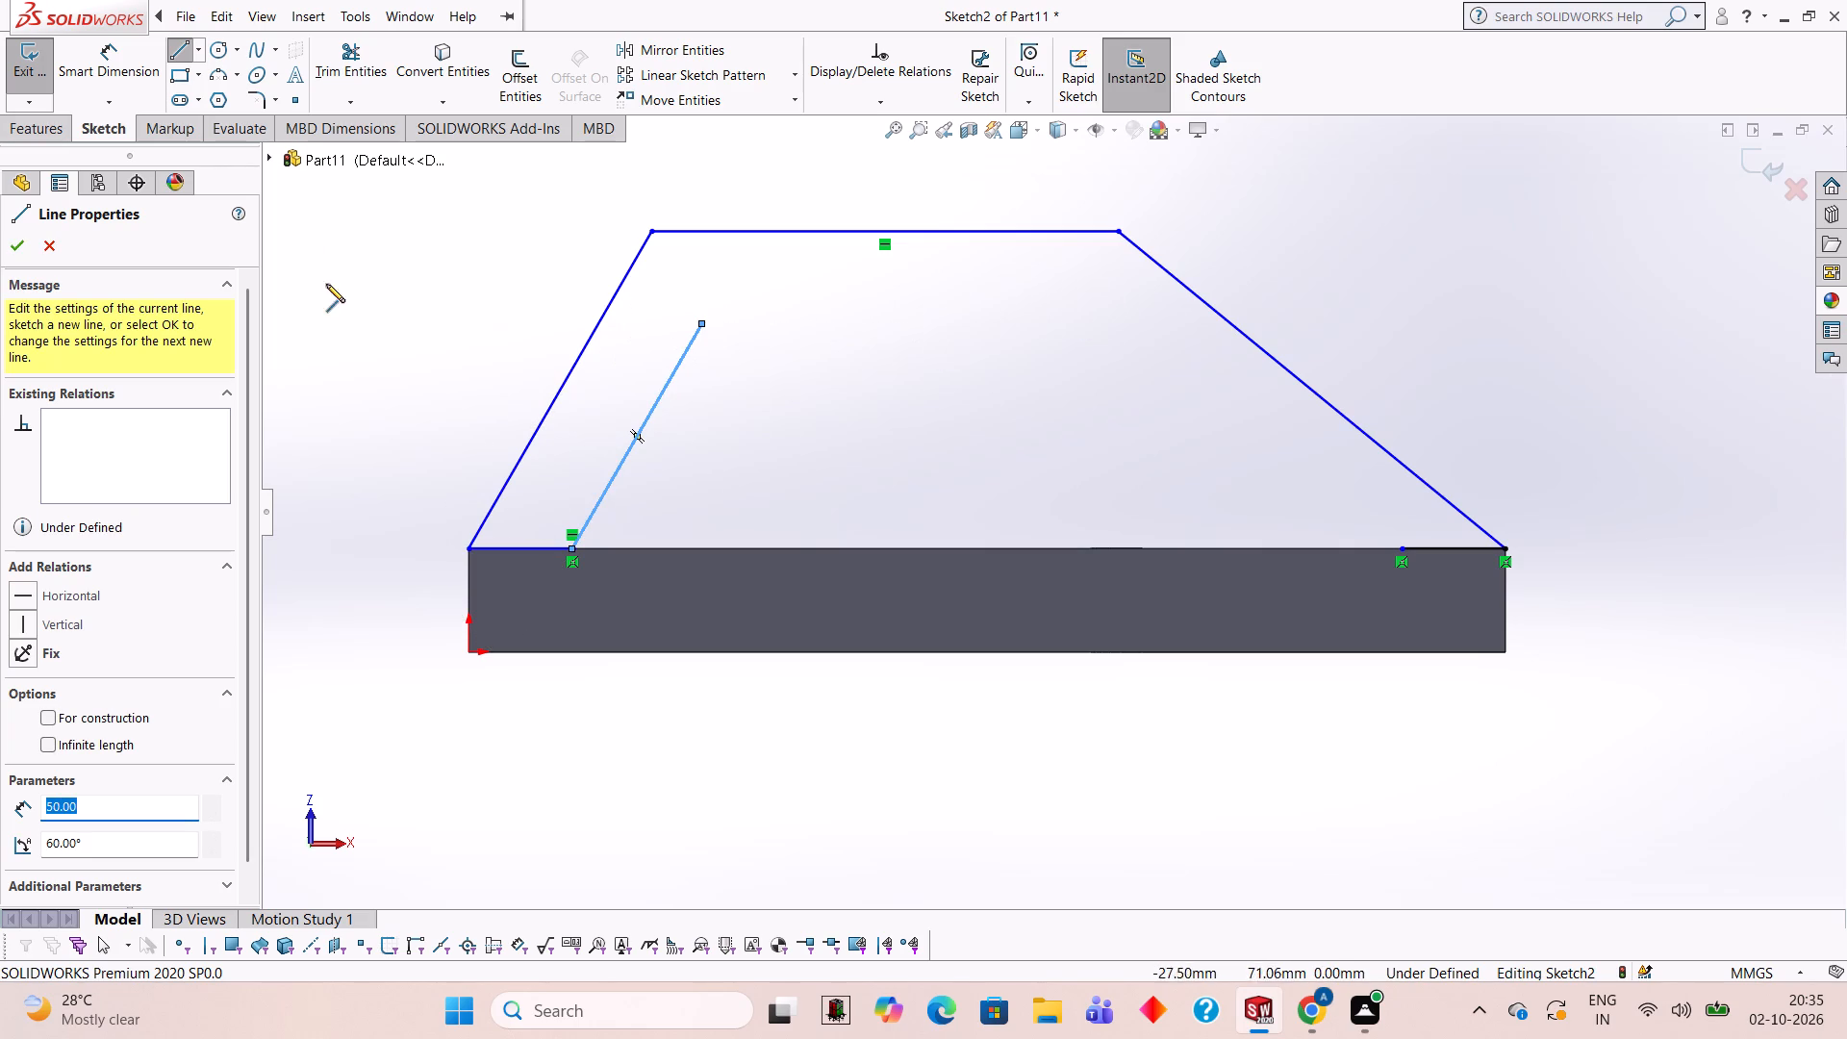
left_click(701, 323)
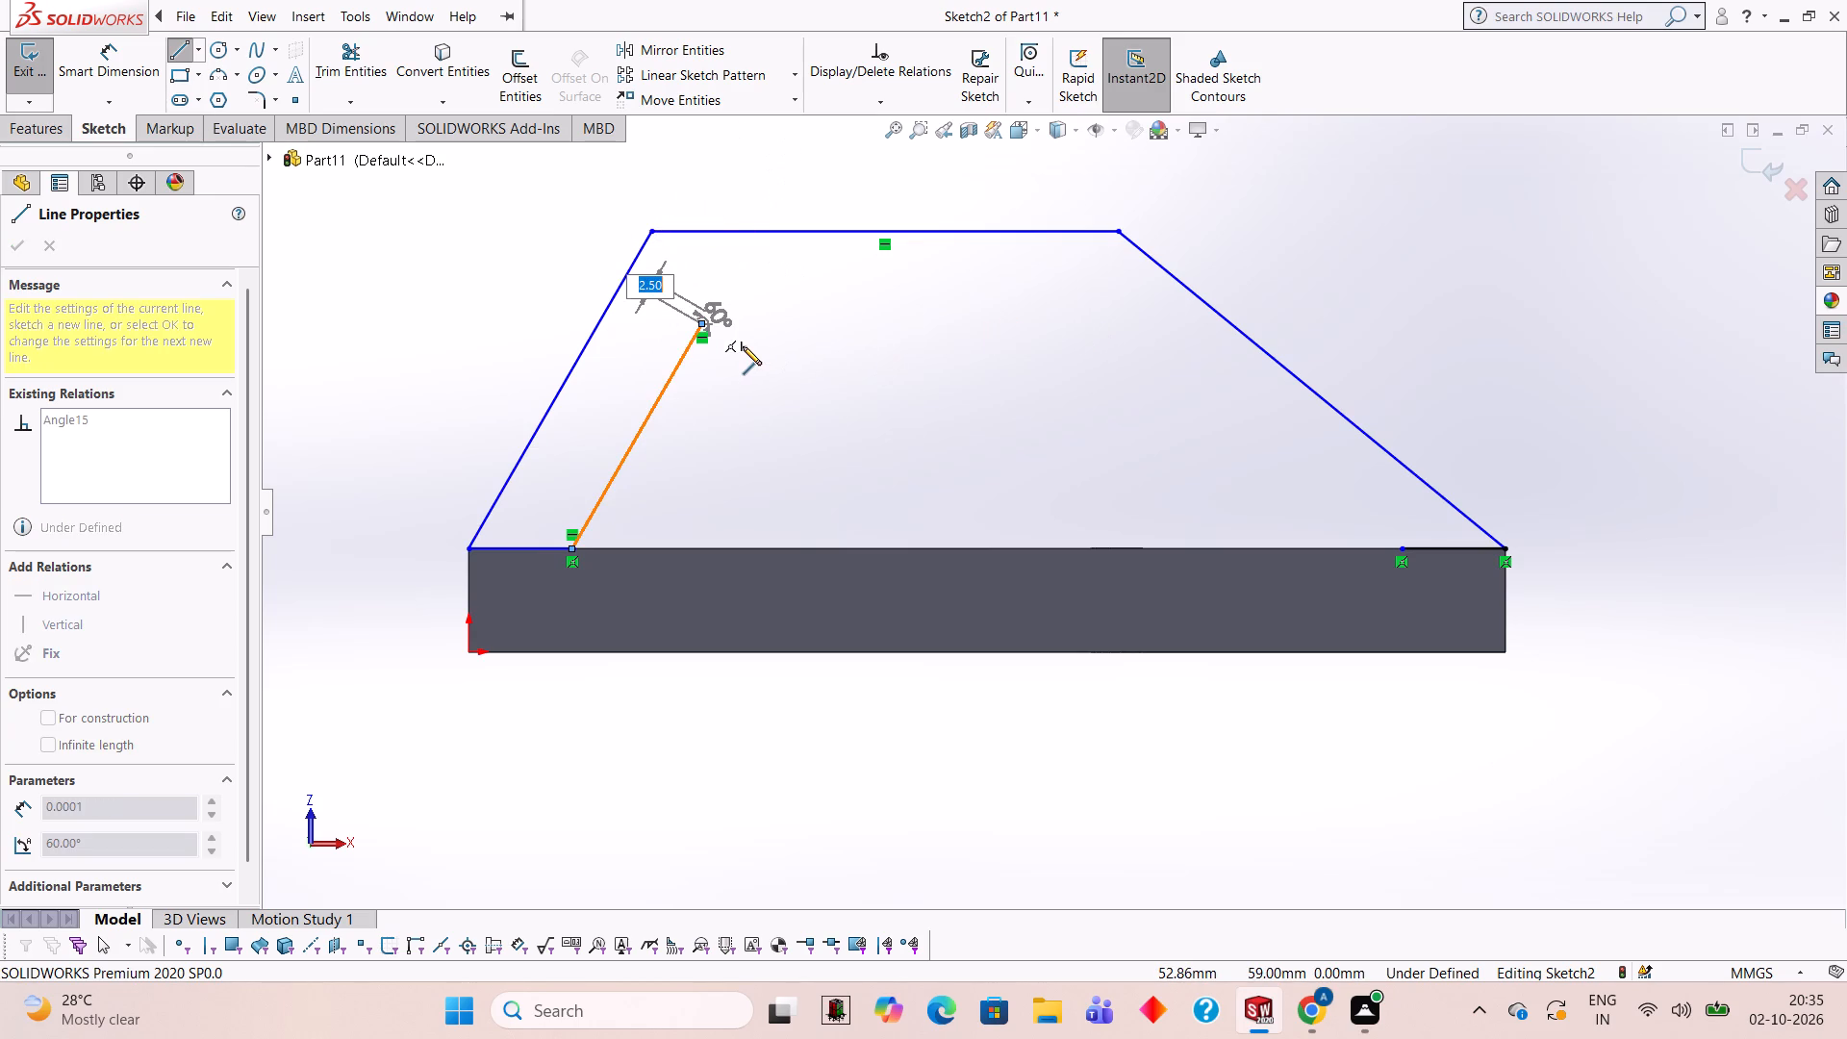
key("Escape")
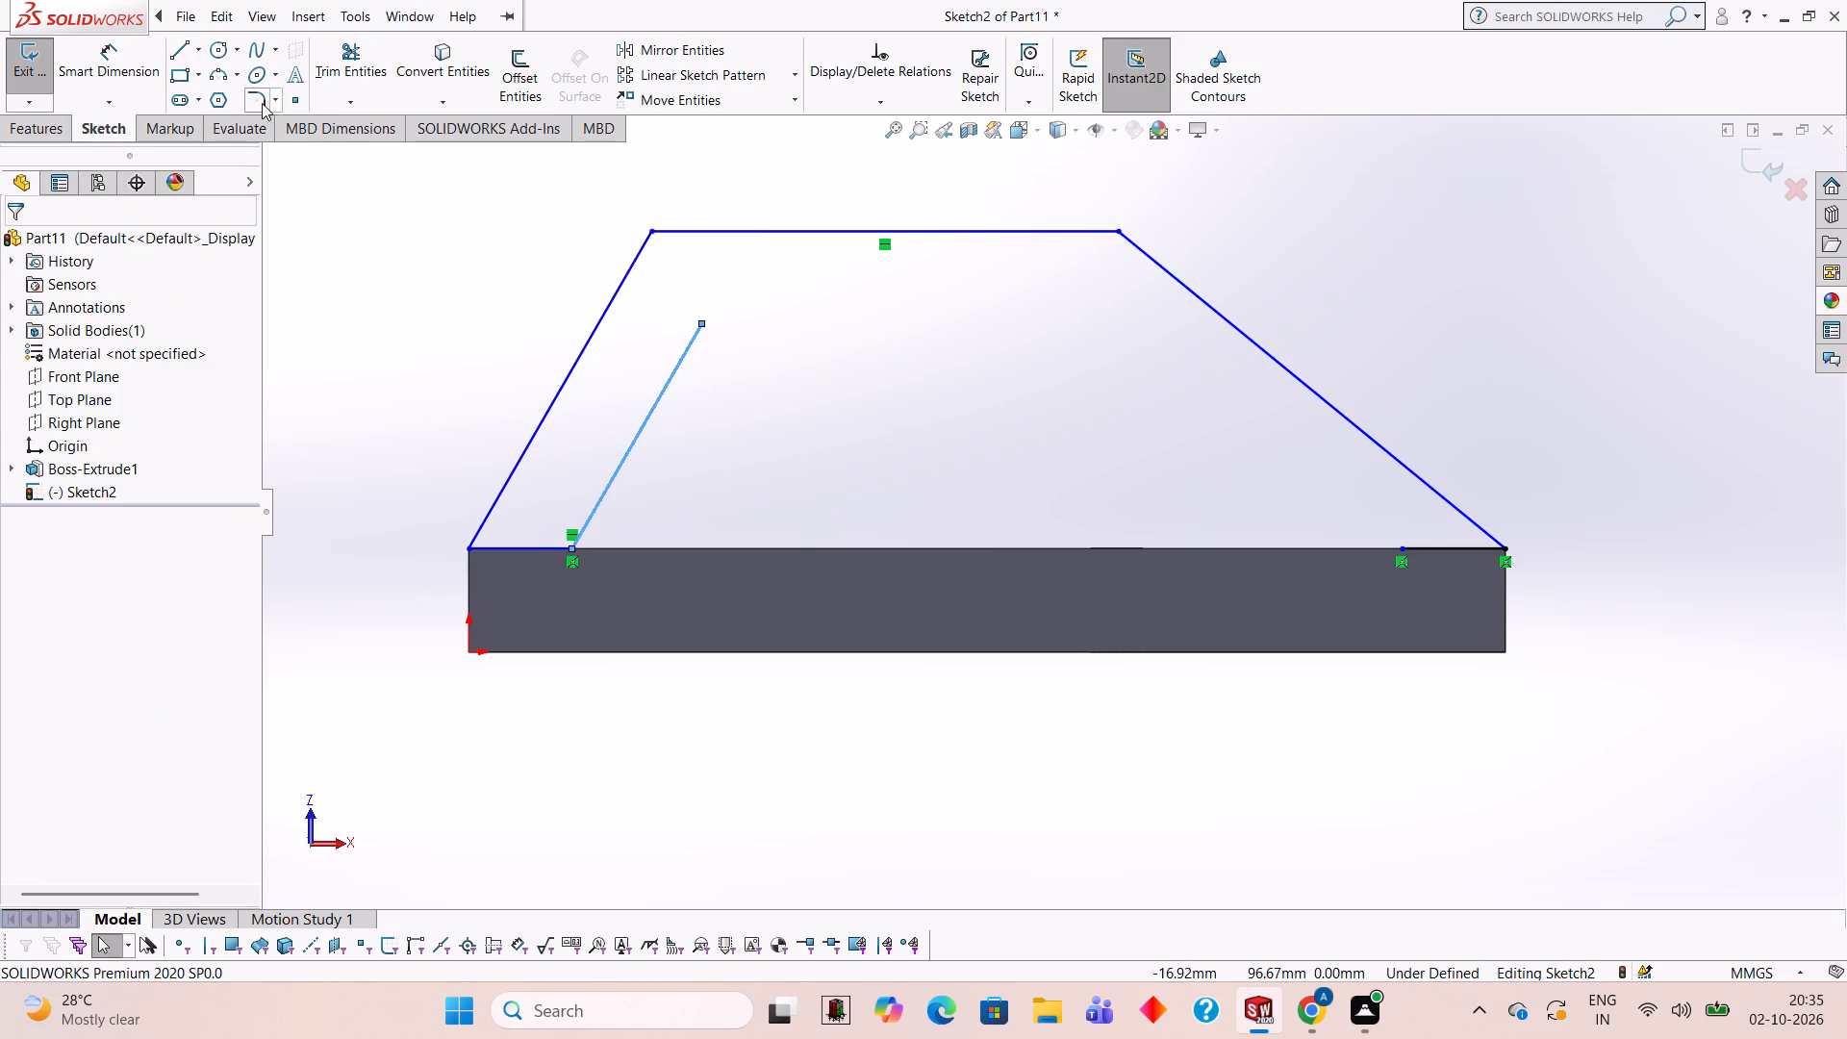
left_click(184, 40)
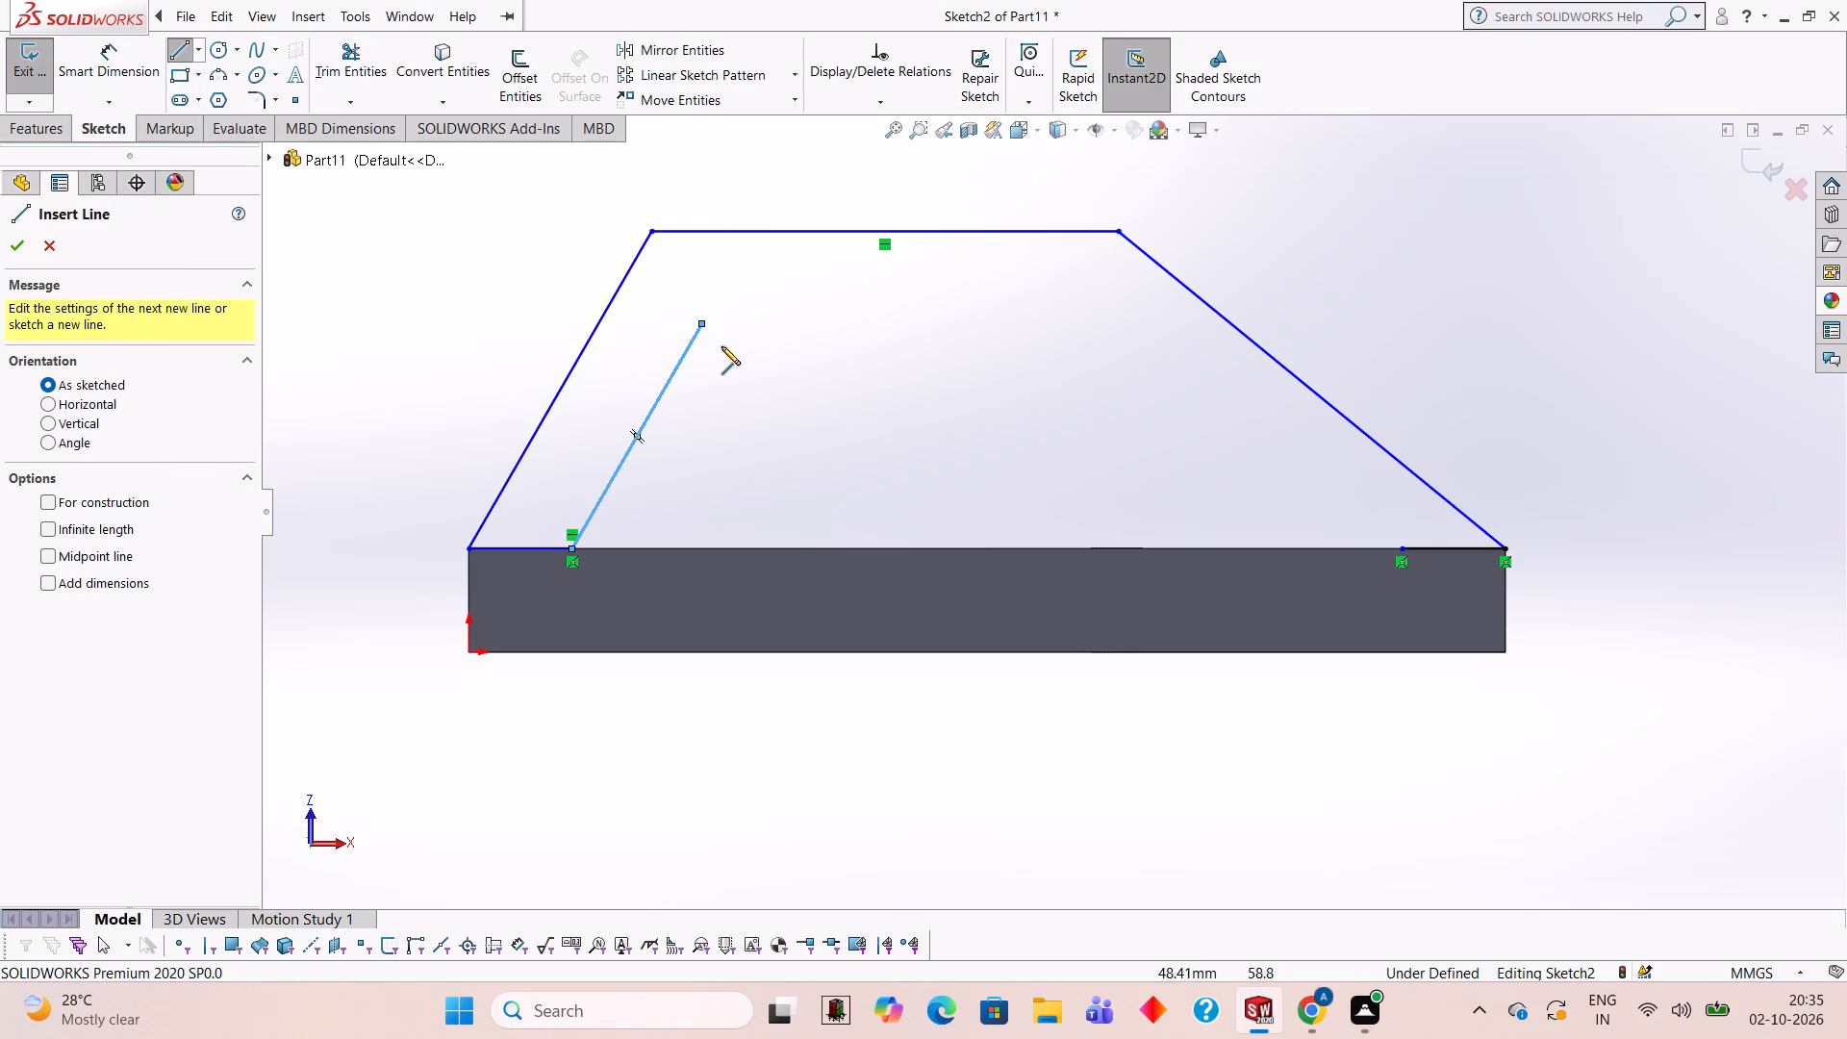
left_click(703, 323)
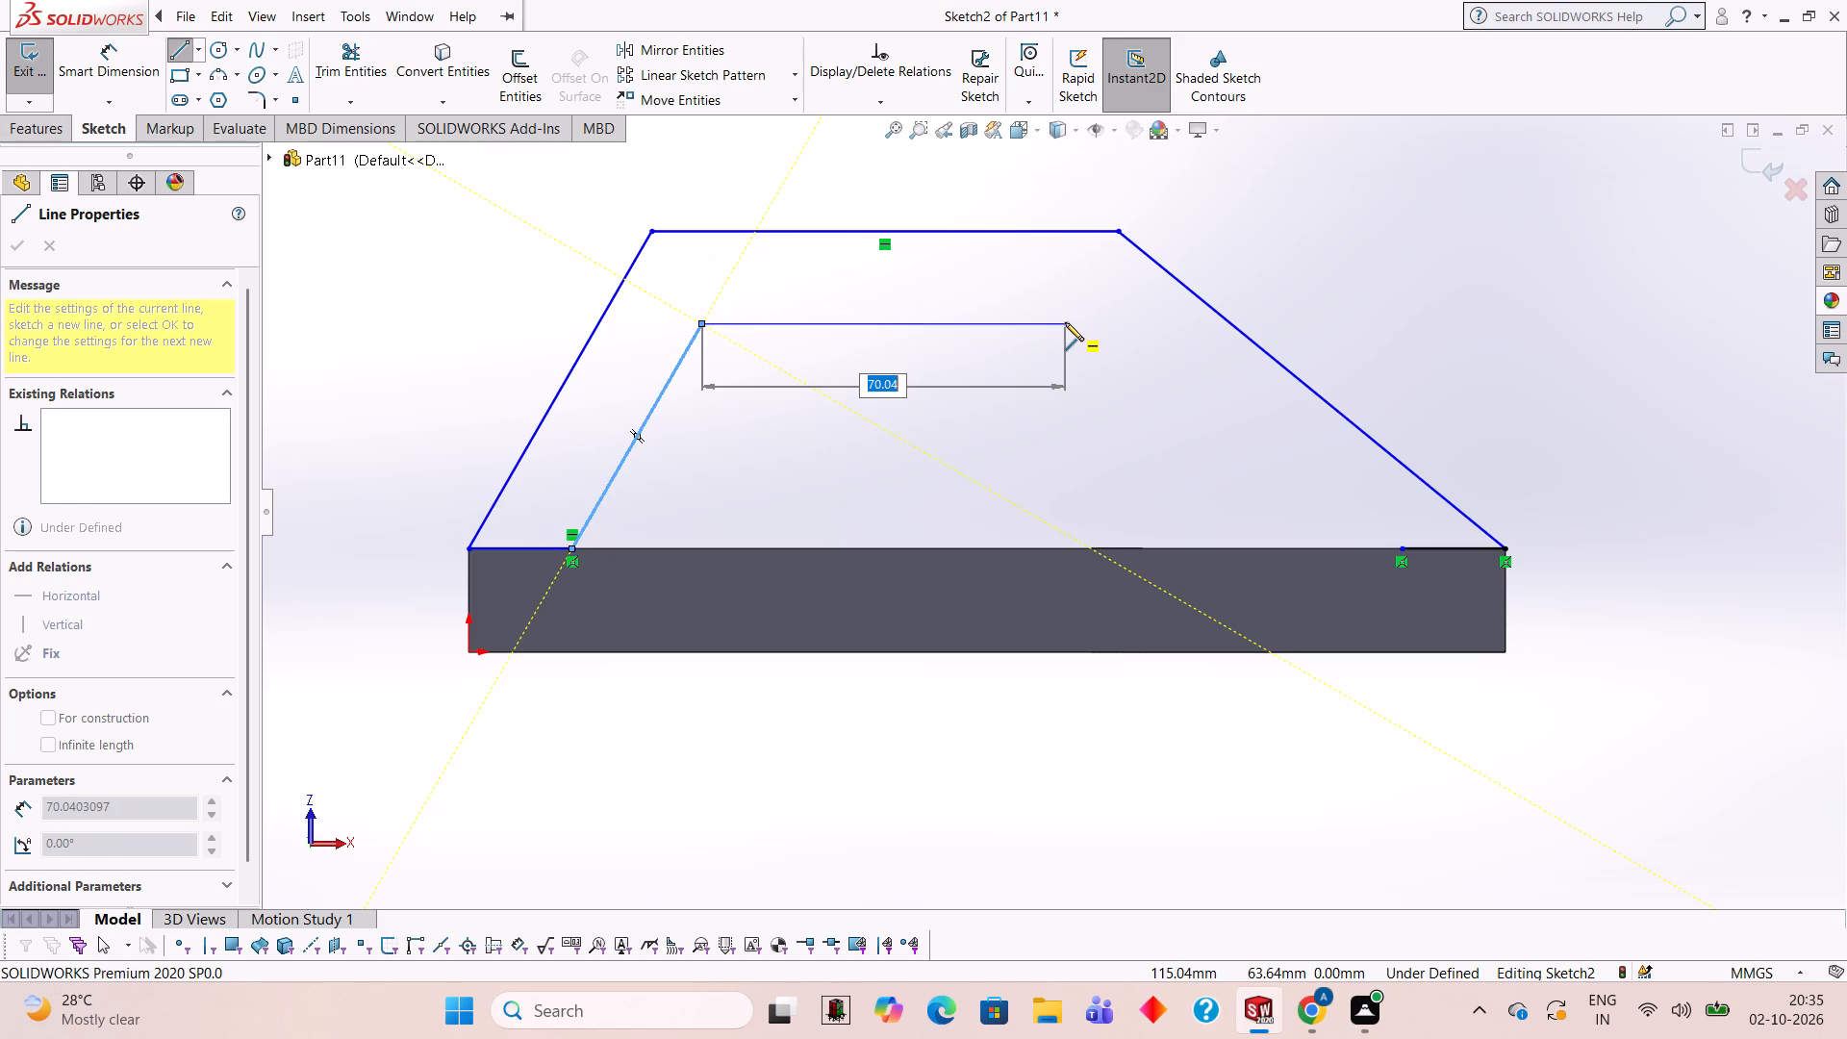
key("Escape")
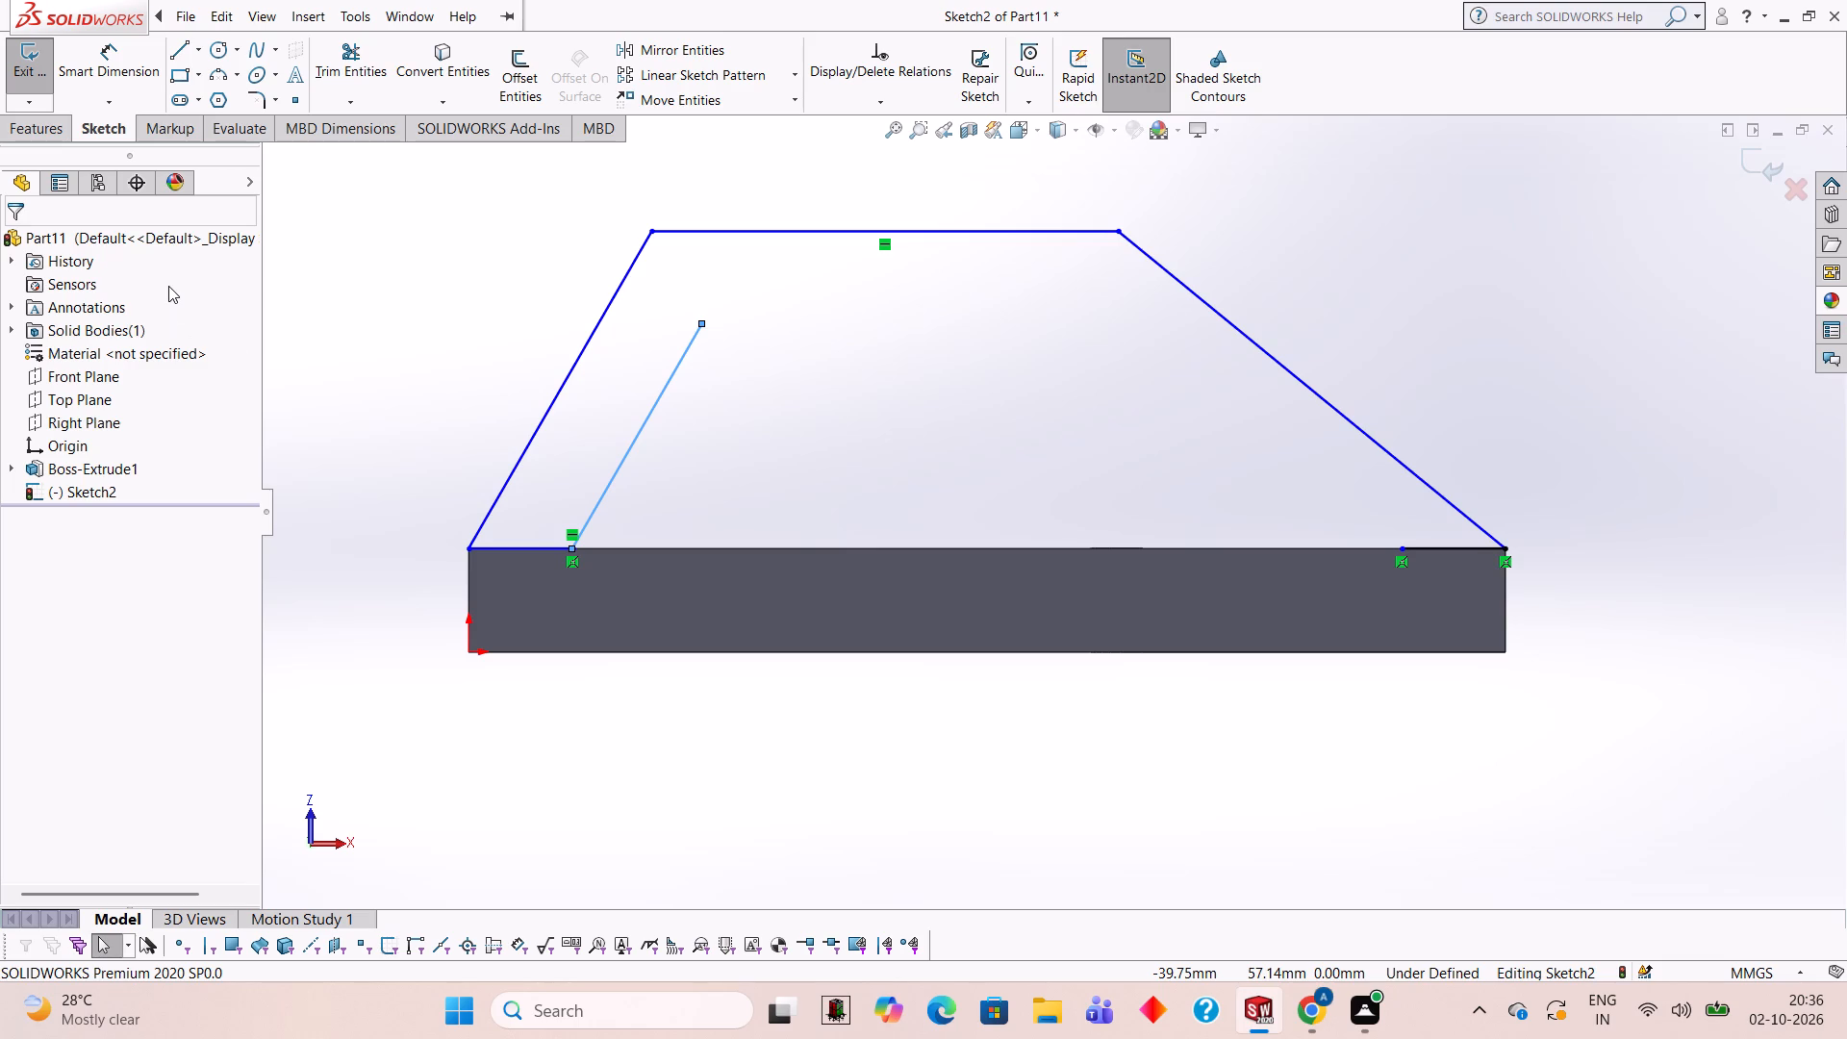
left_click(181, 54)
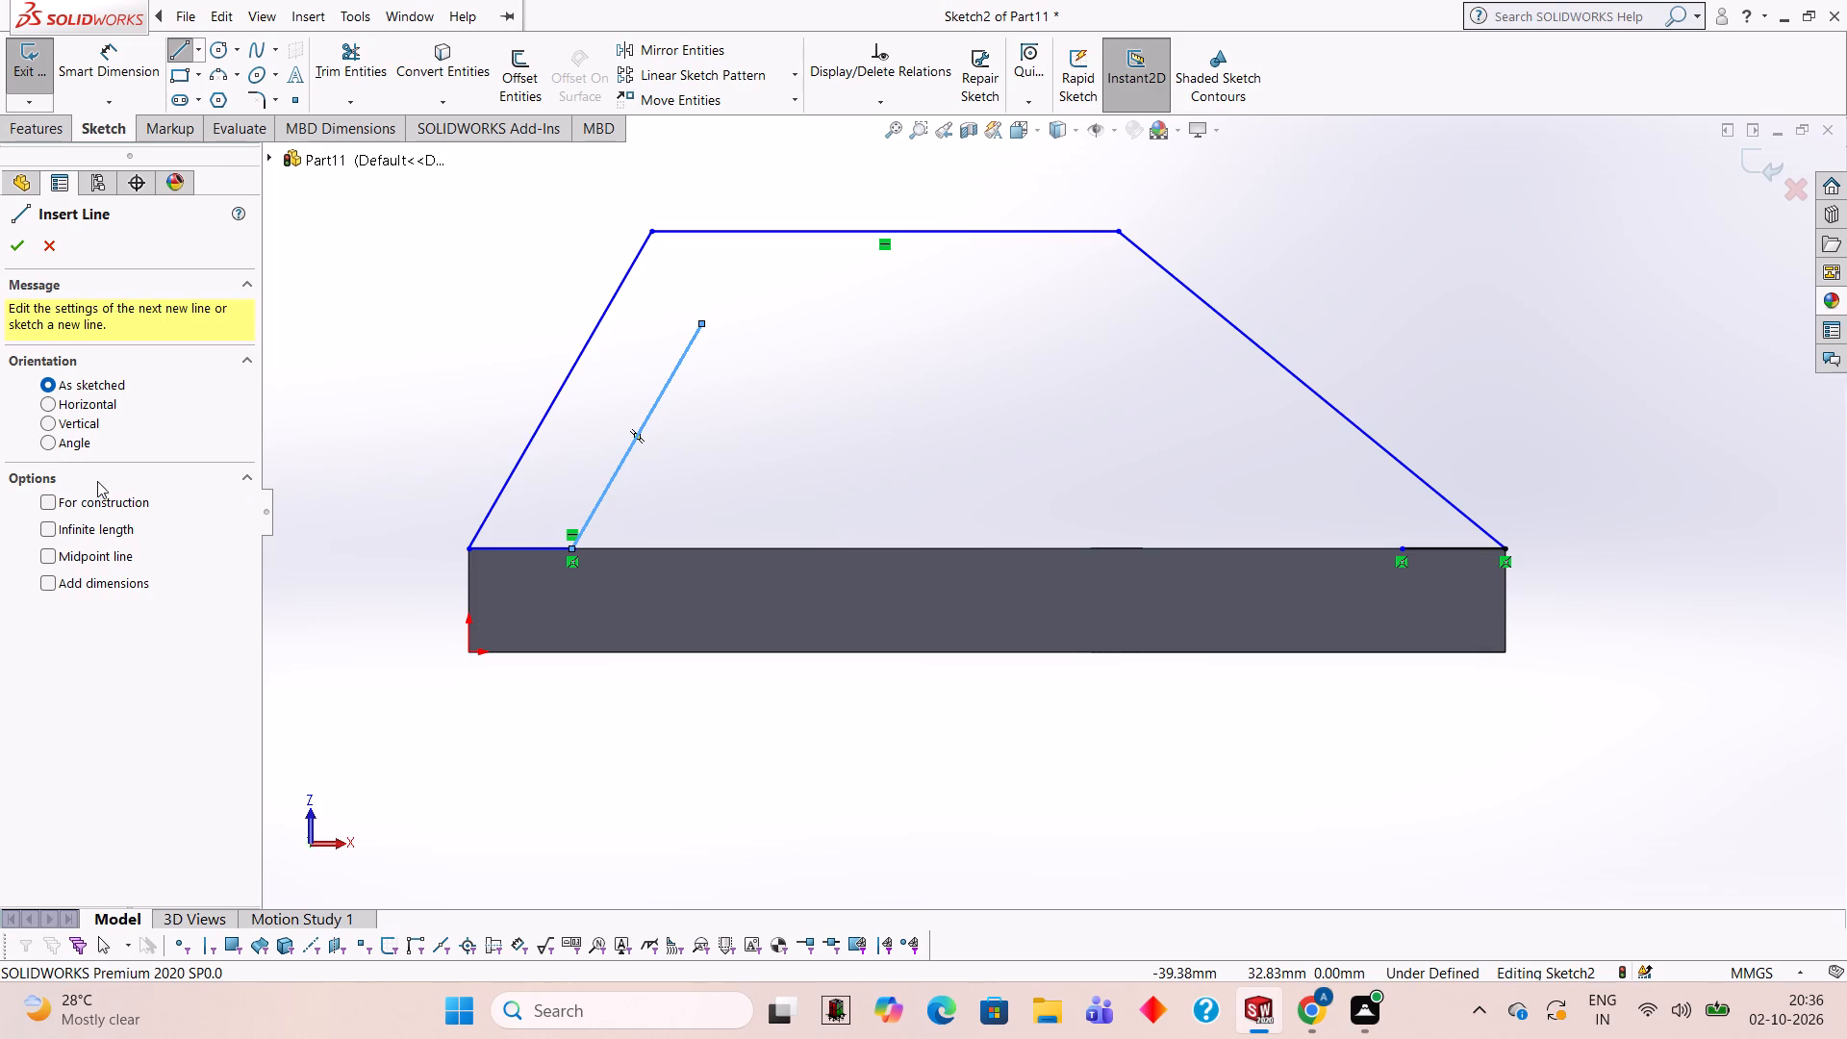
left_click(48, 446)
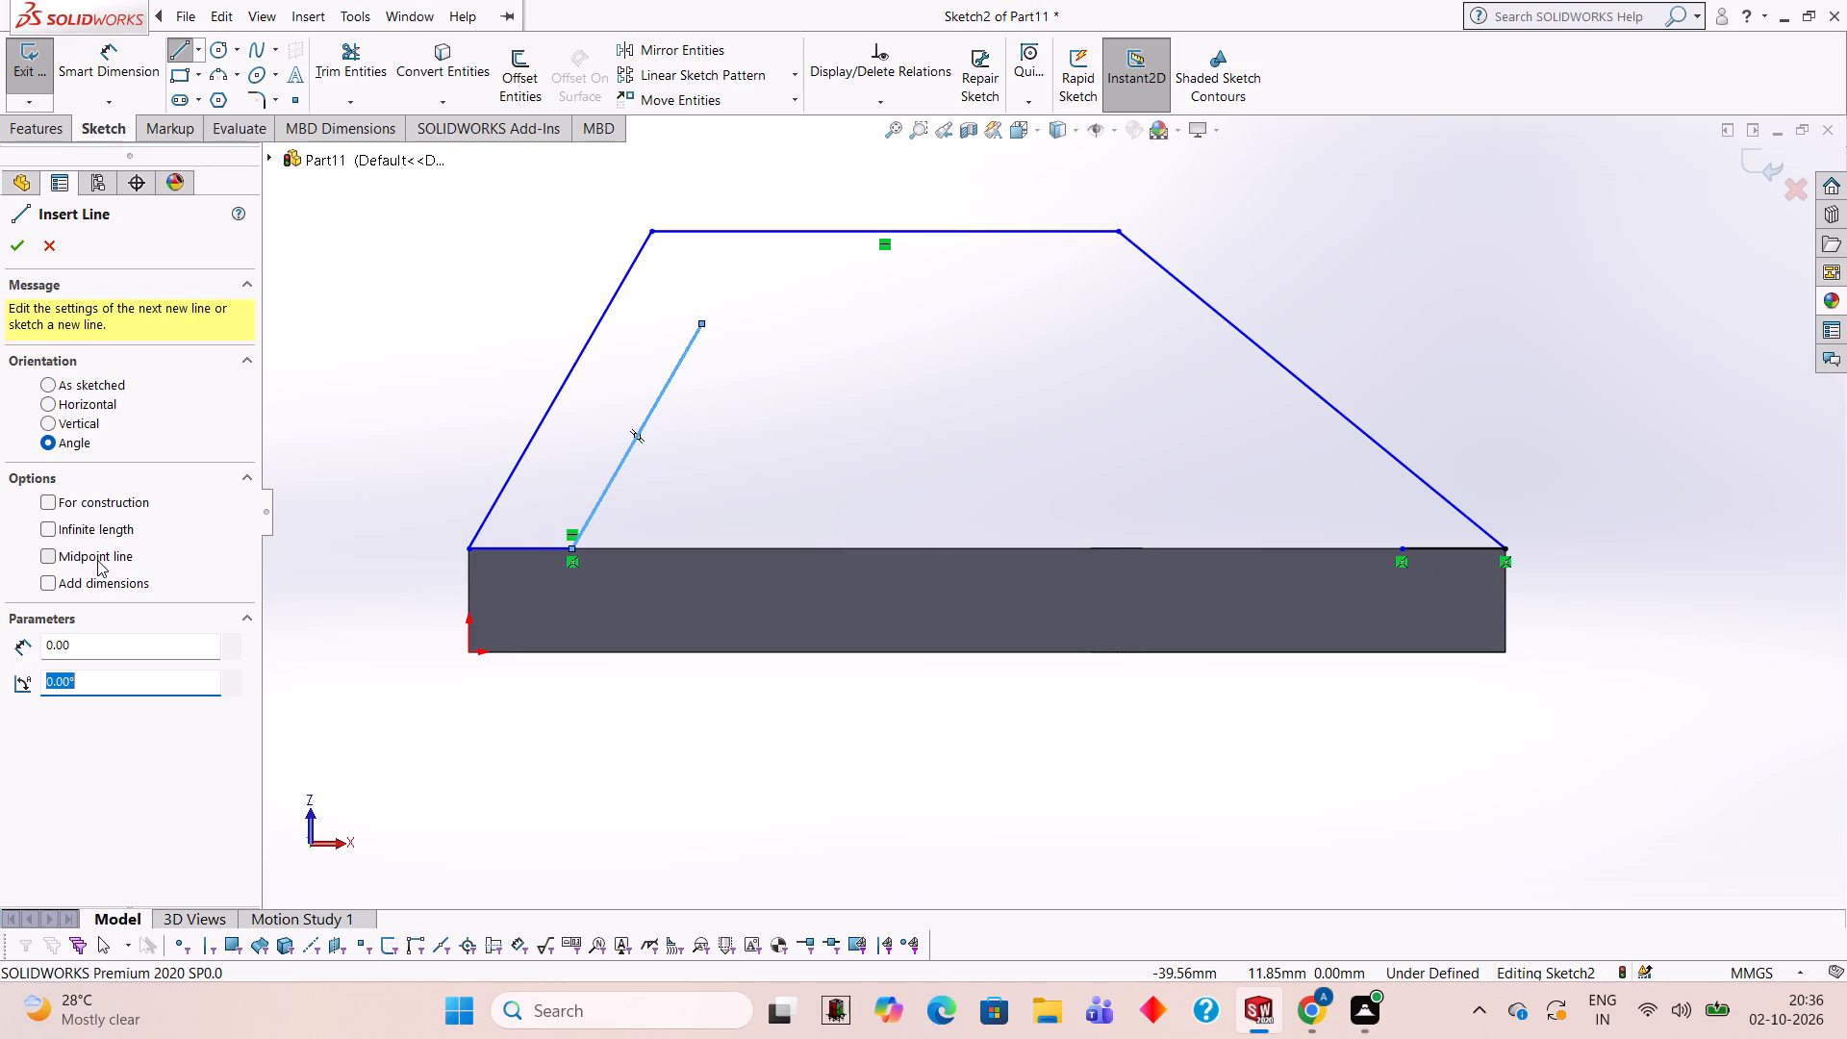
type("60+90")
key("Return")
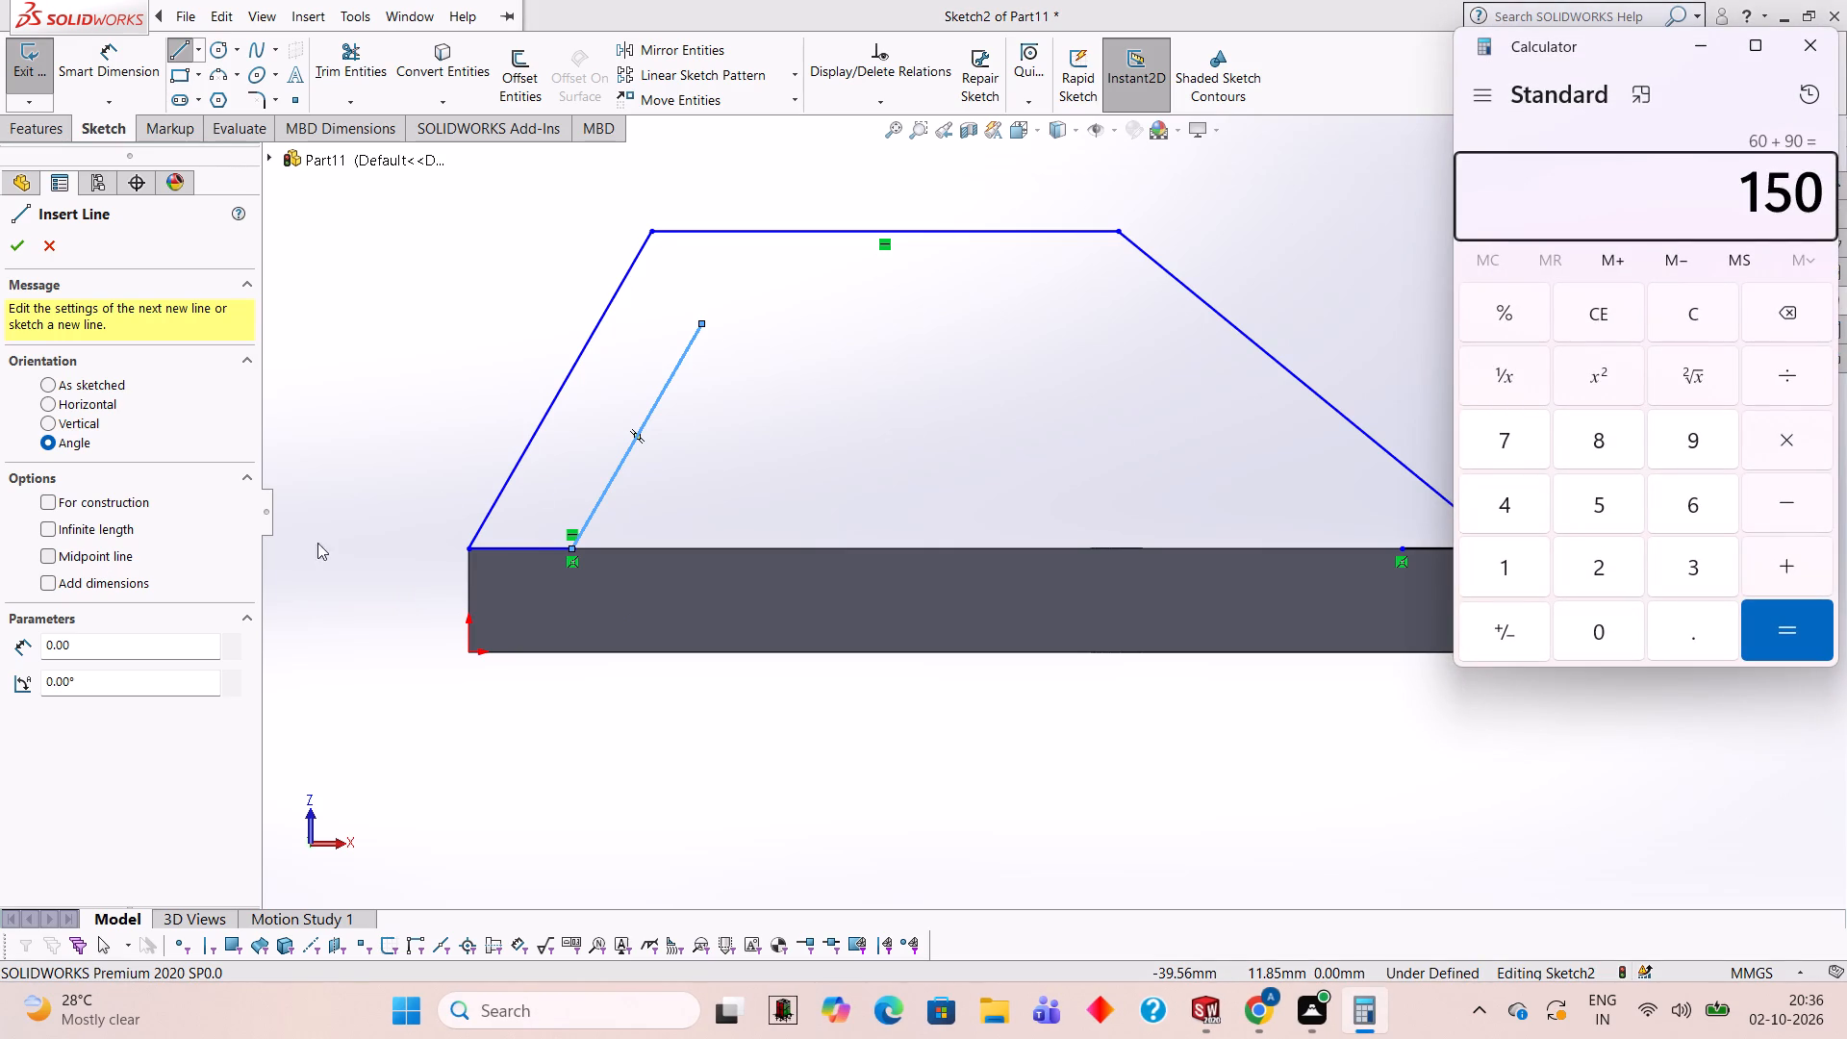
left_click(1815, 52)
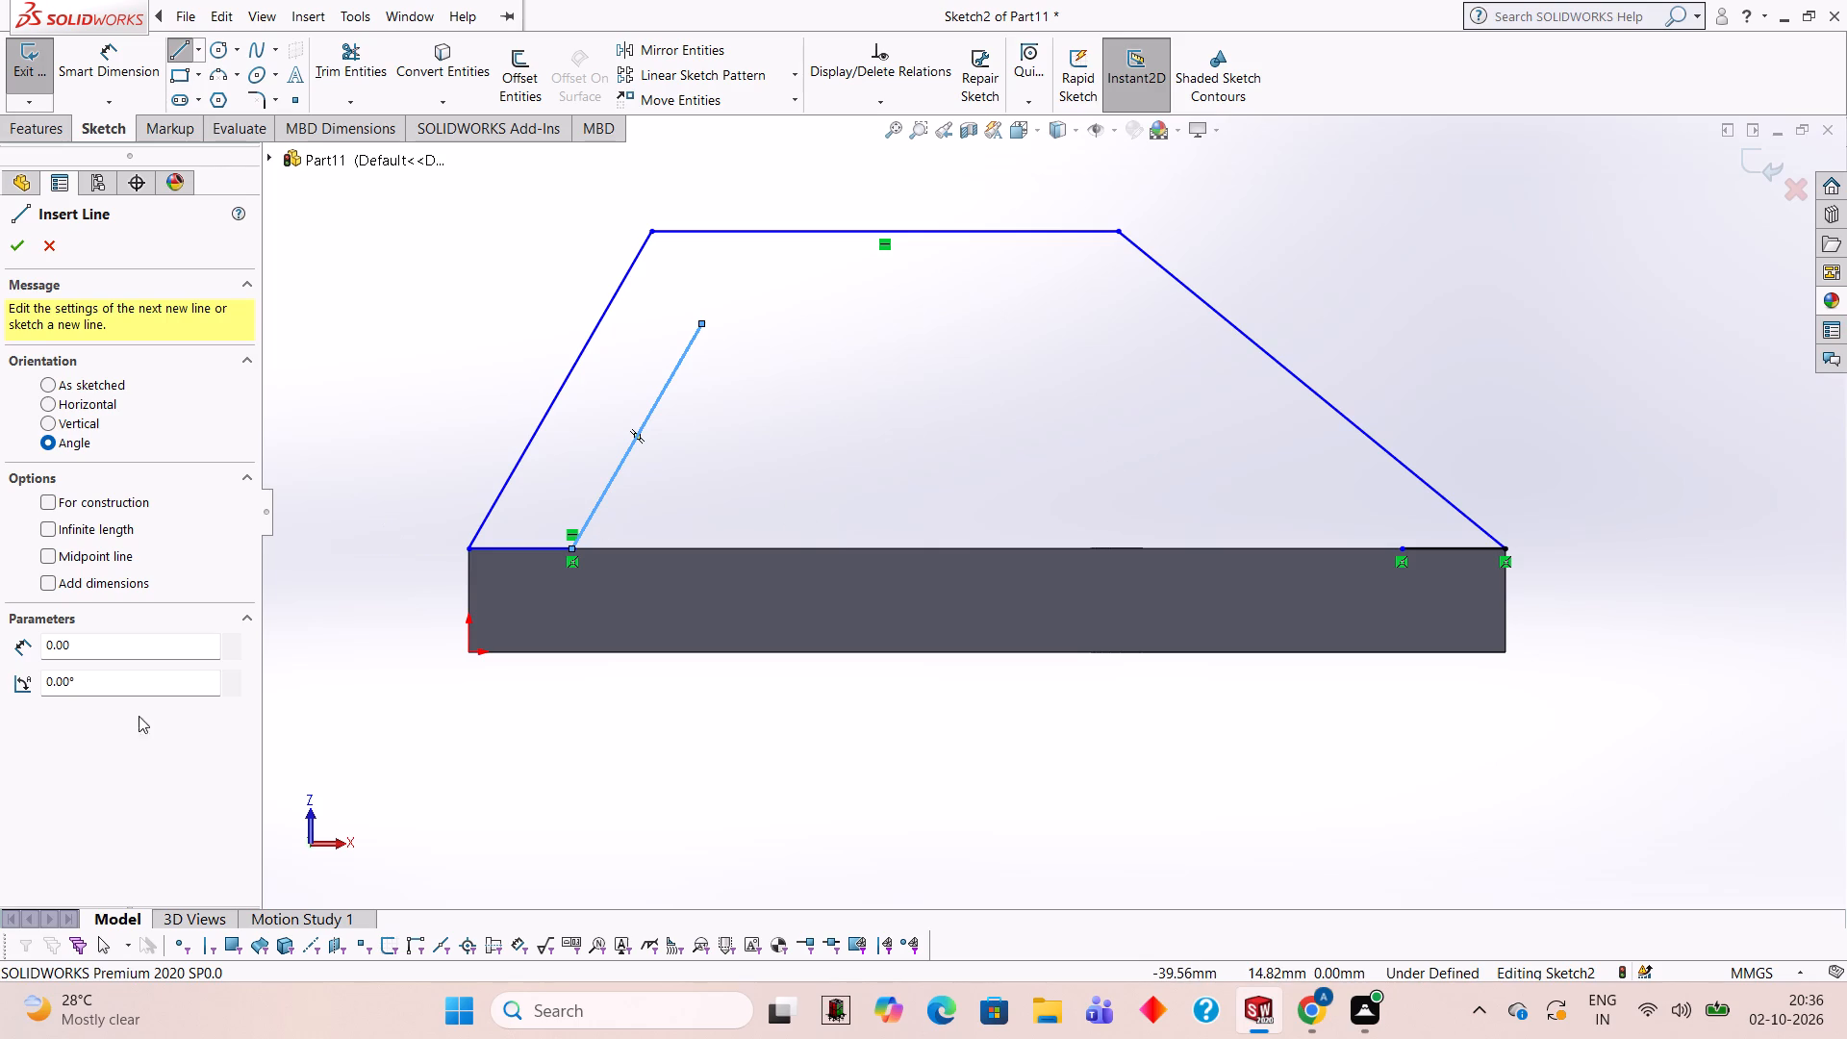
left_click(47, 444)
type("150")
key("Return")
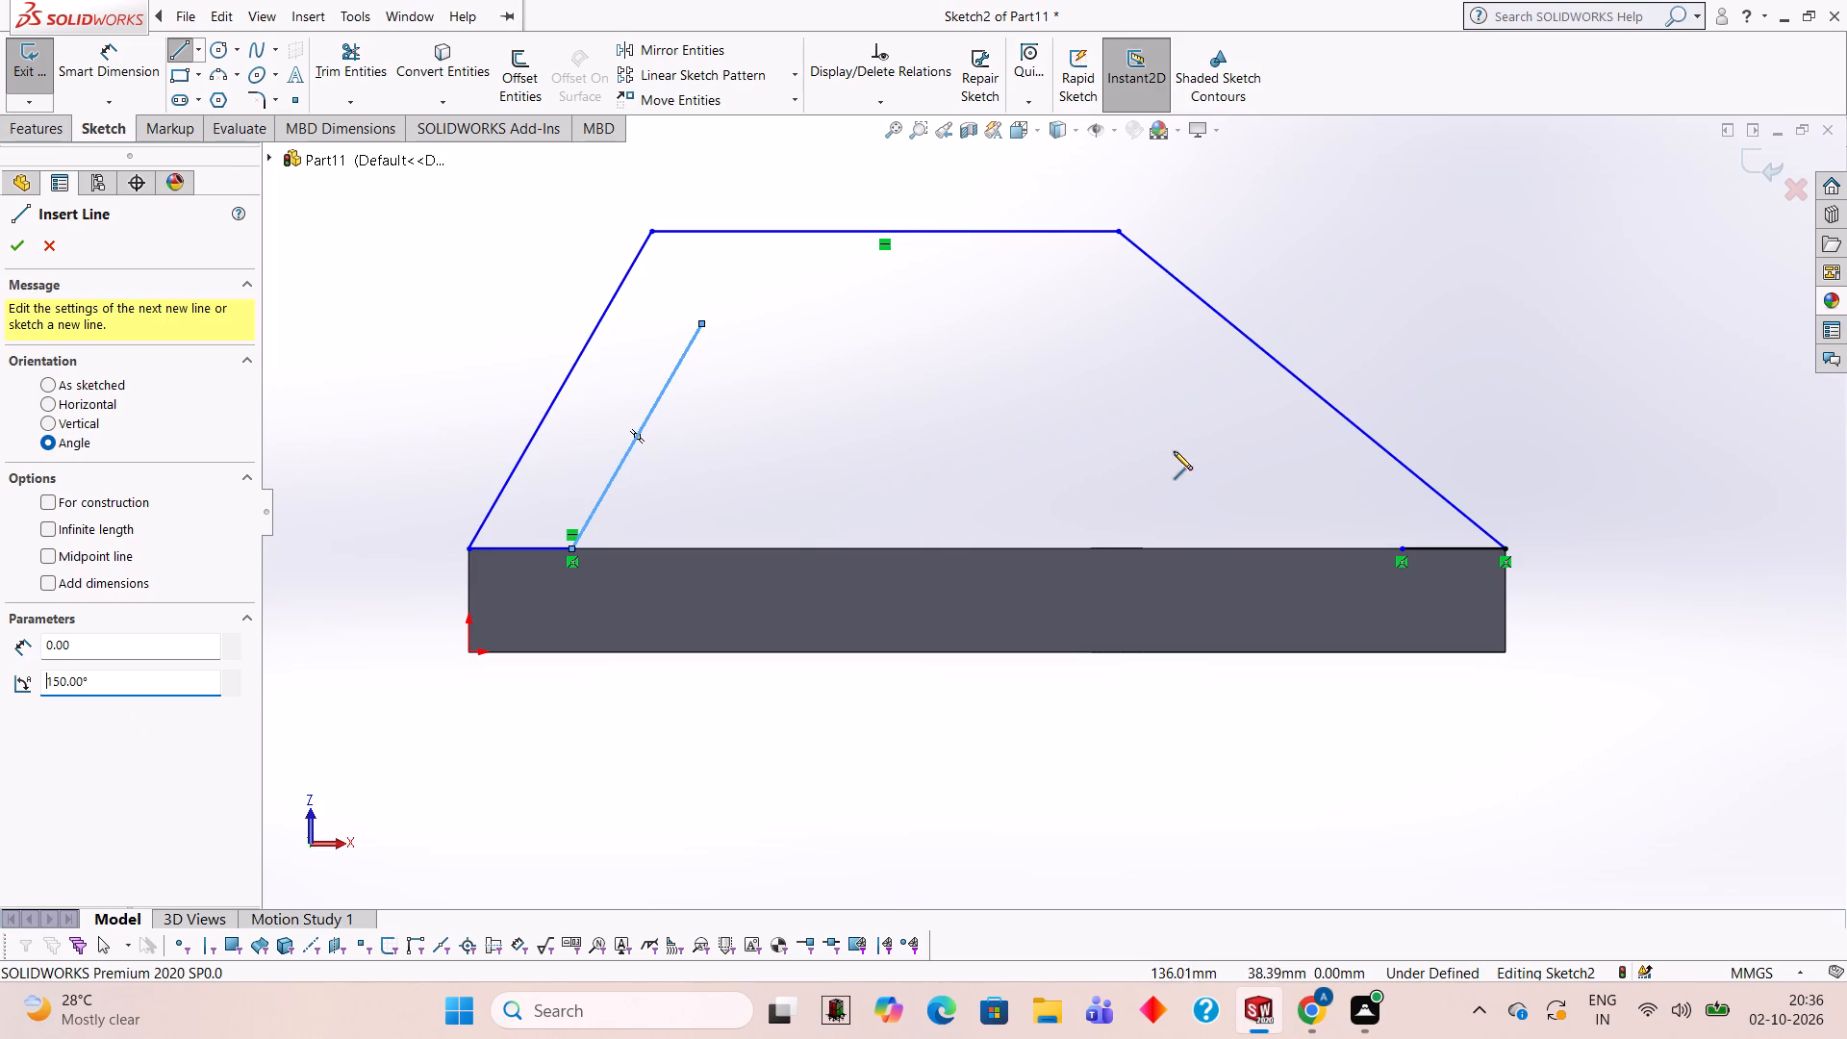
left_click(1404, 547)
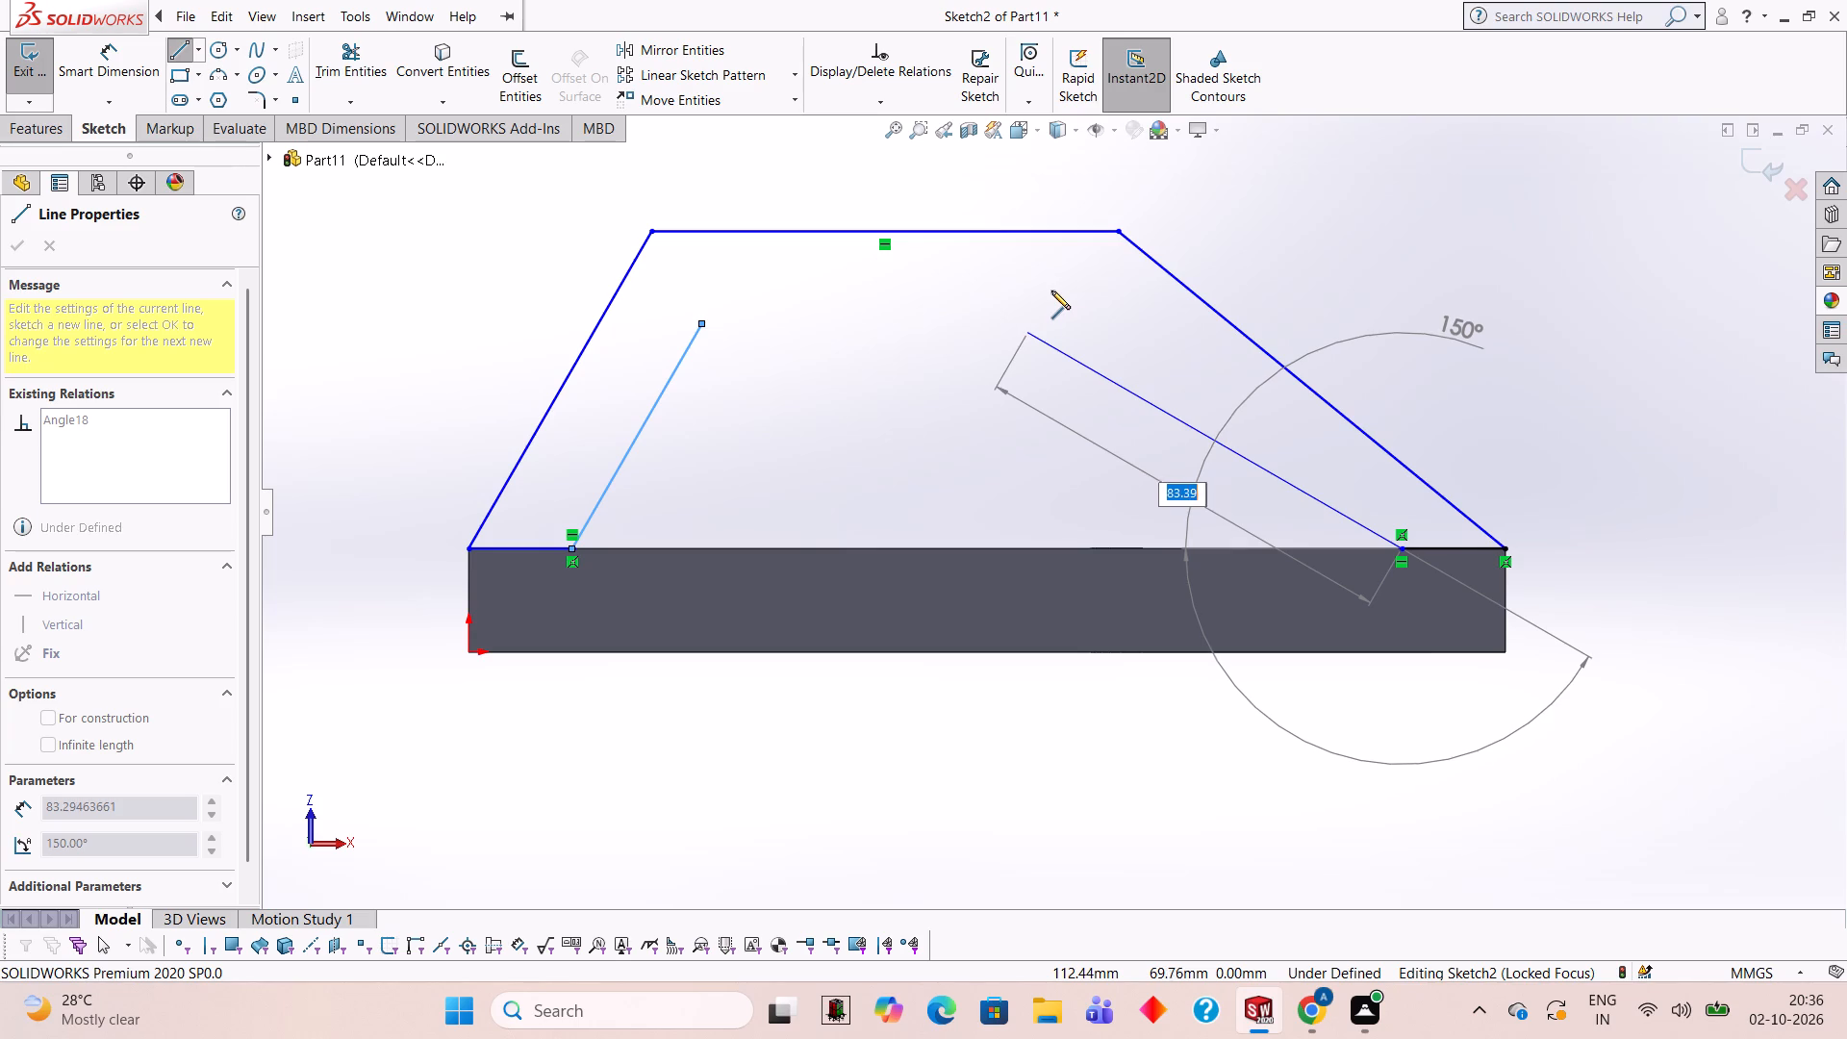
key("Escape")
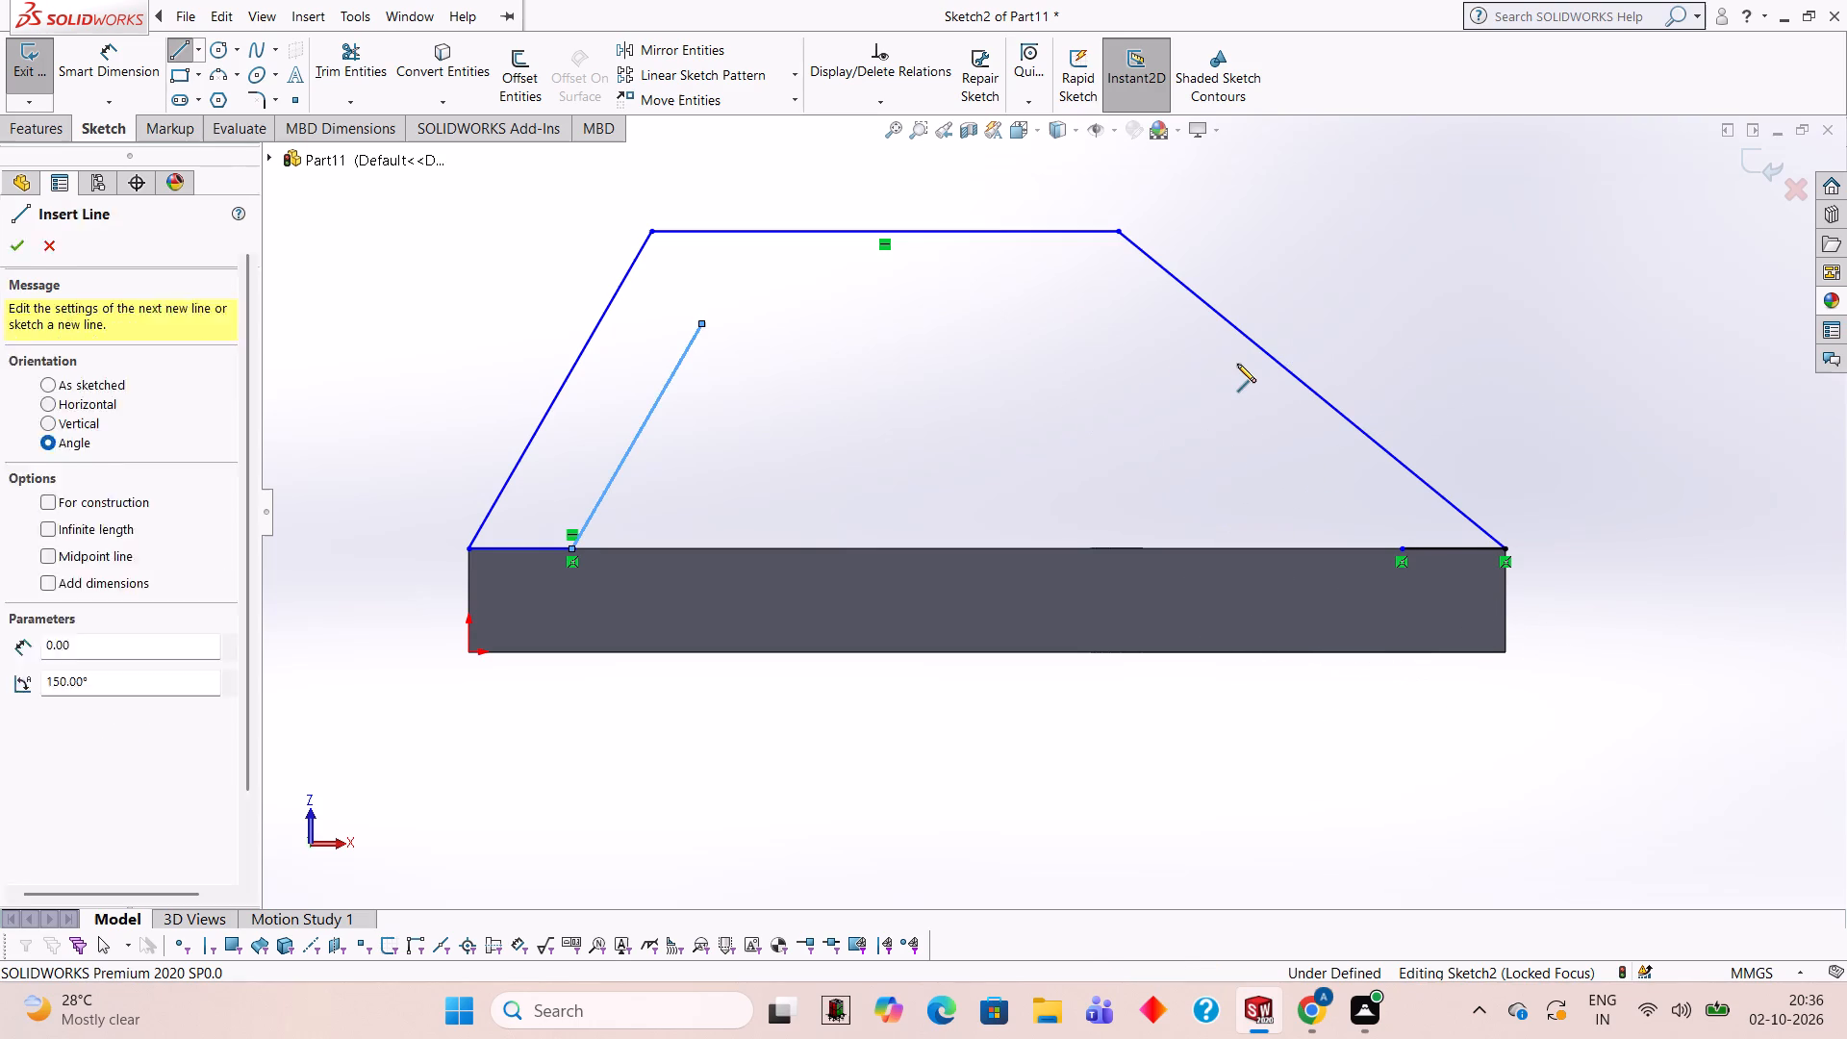
Sketch a horizontal line about 71 mm long from the upper end of the 50 mm inclined line, continuing with a slanted line past the outer side.
left_click(185, 48)
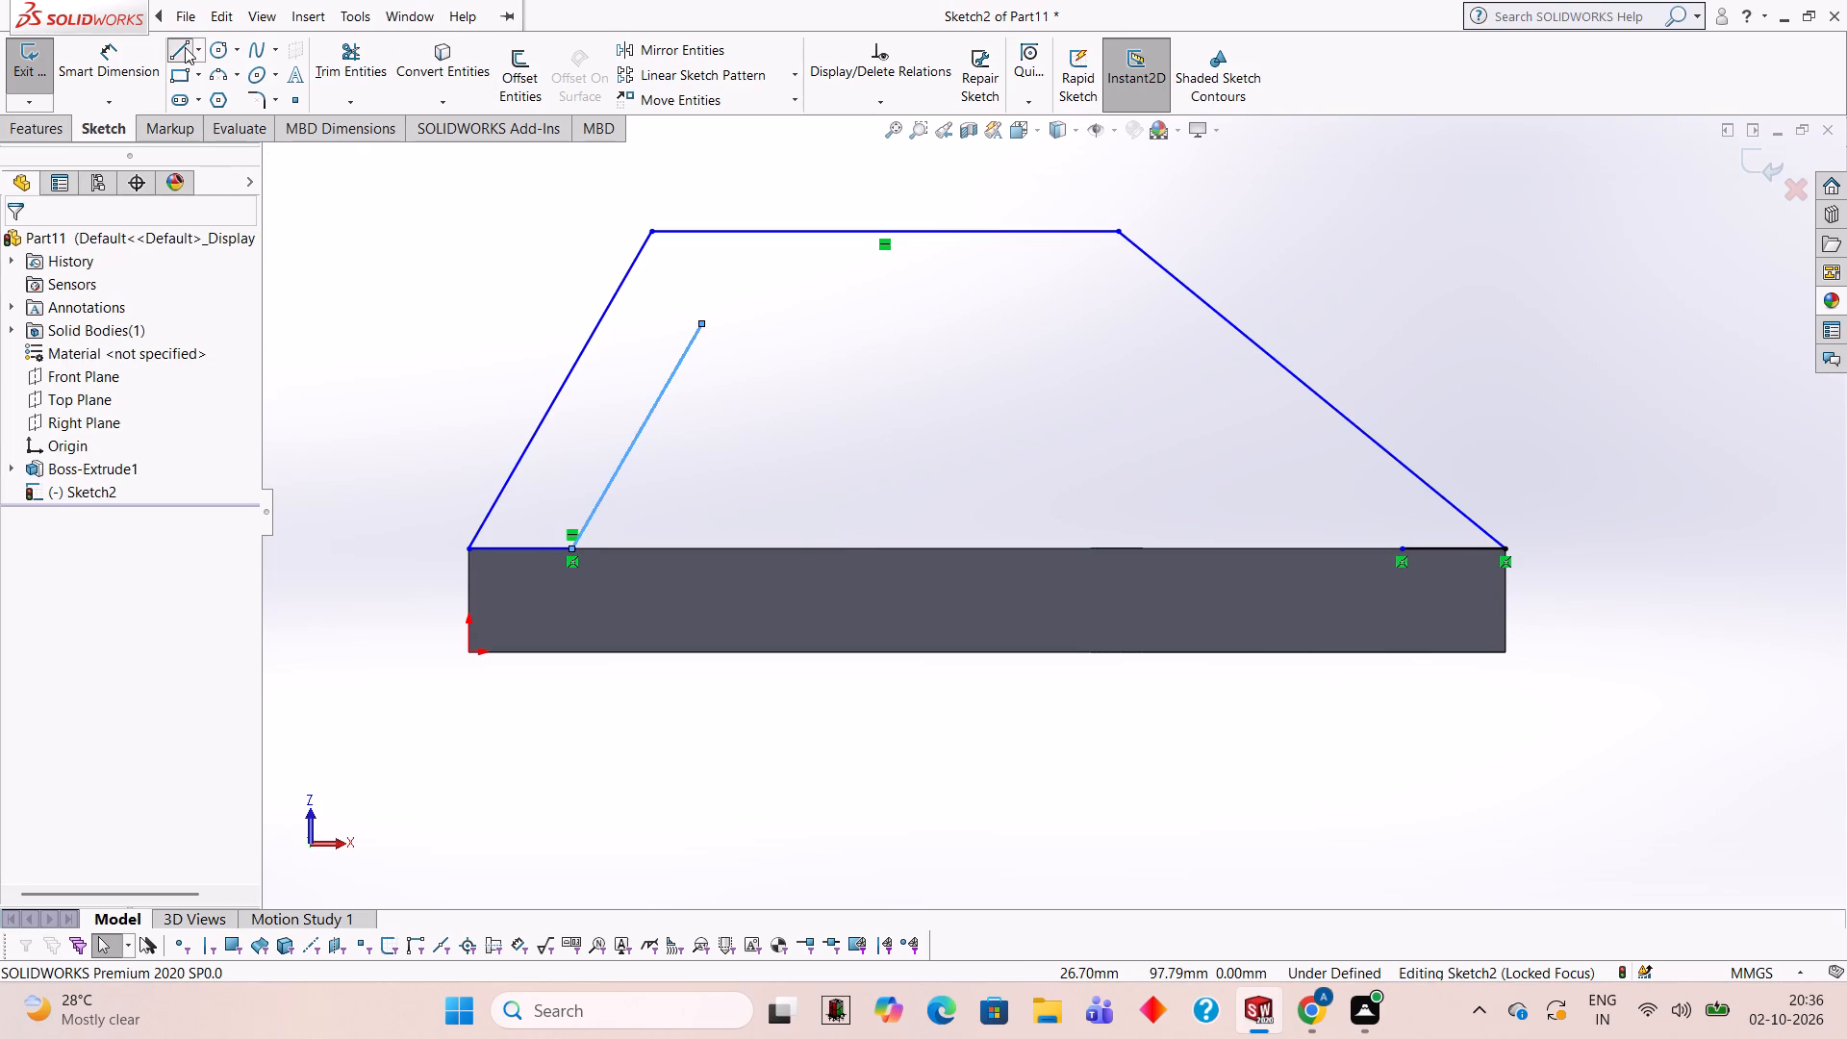
left_click(701, 320)
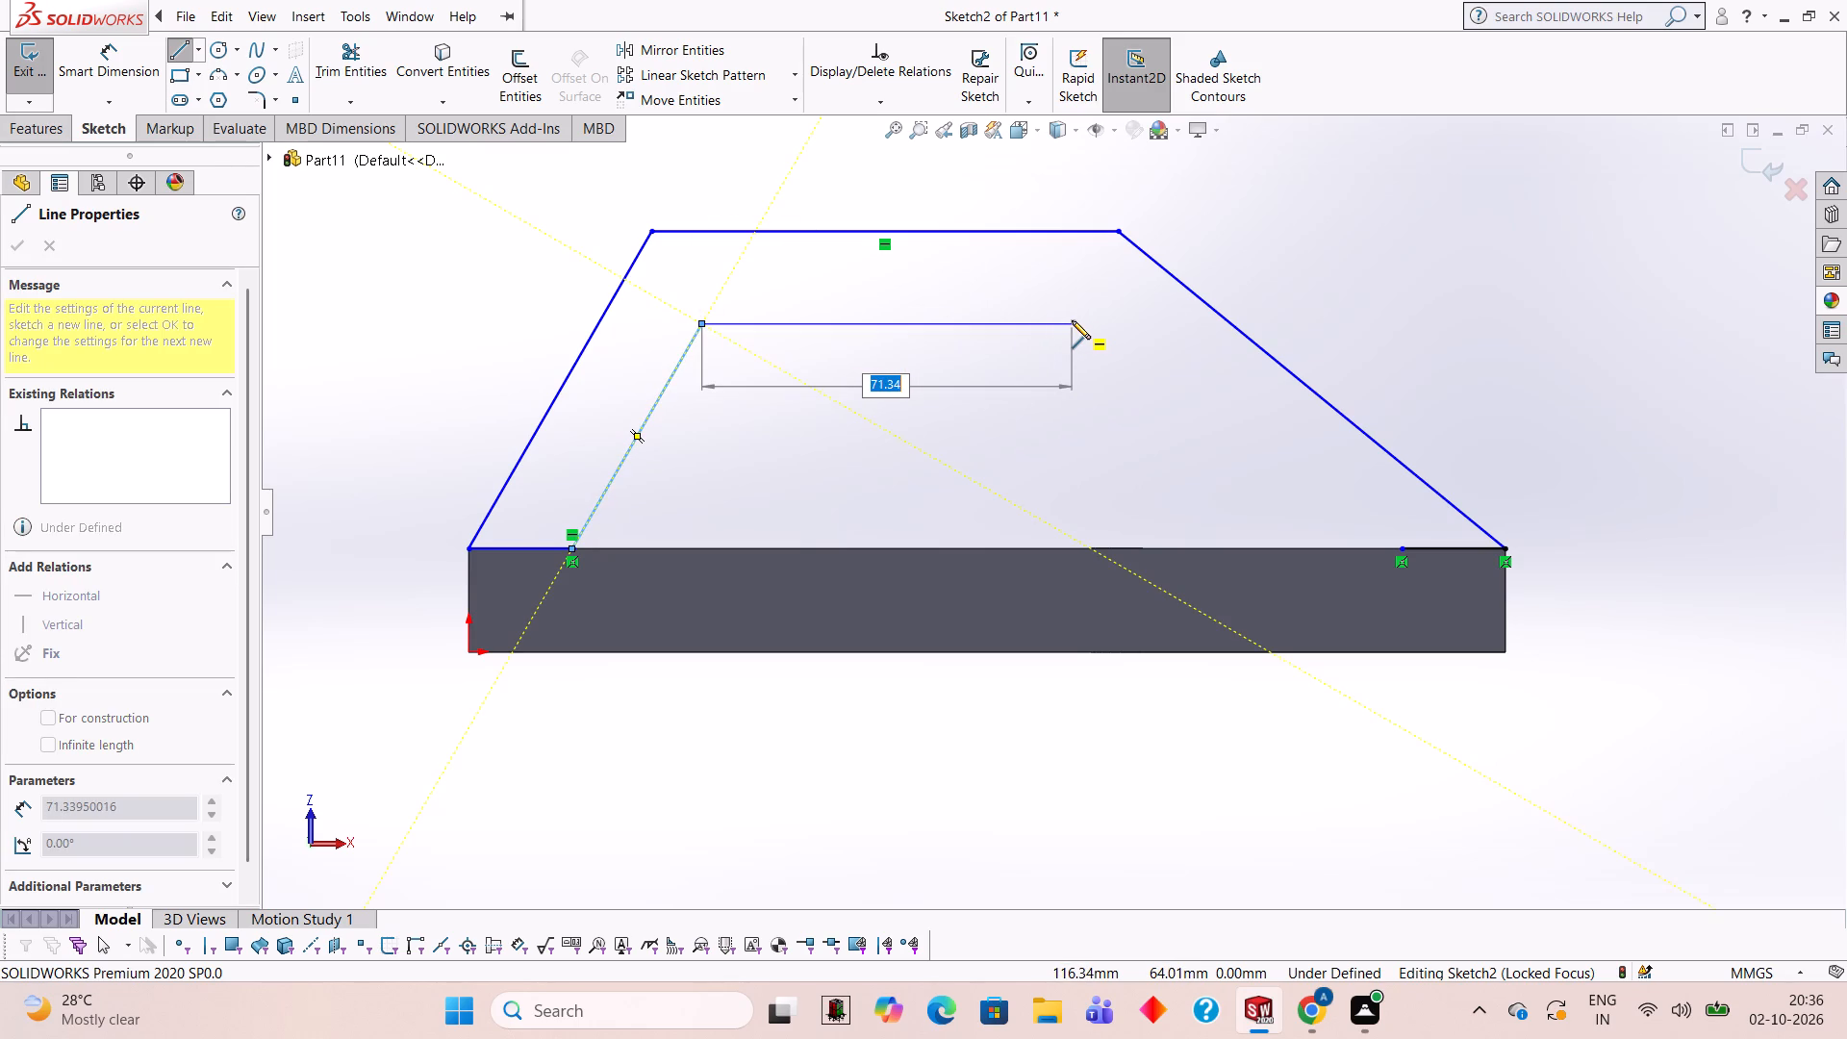
left_click(1072, 320)
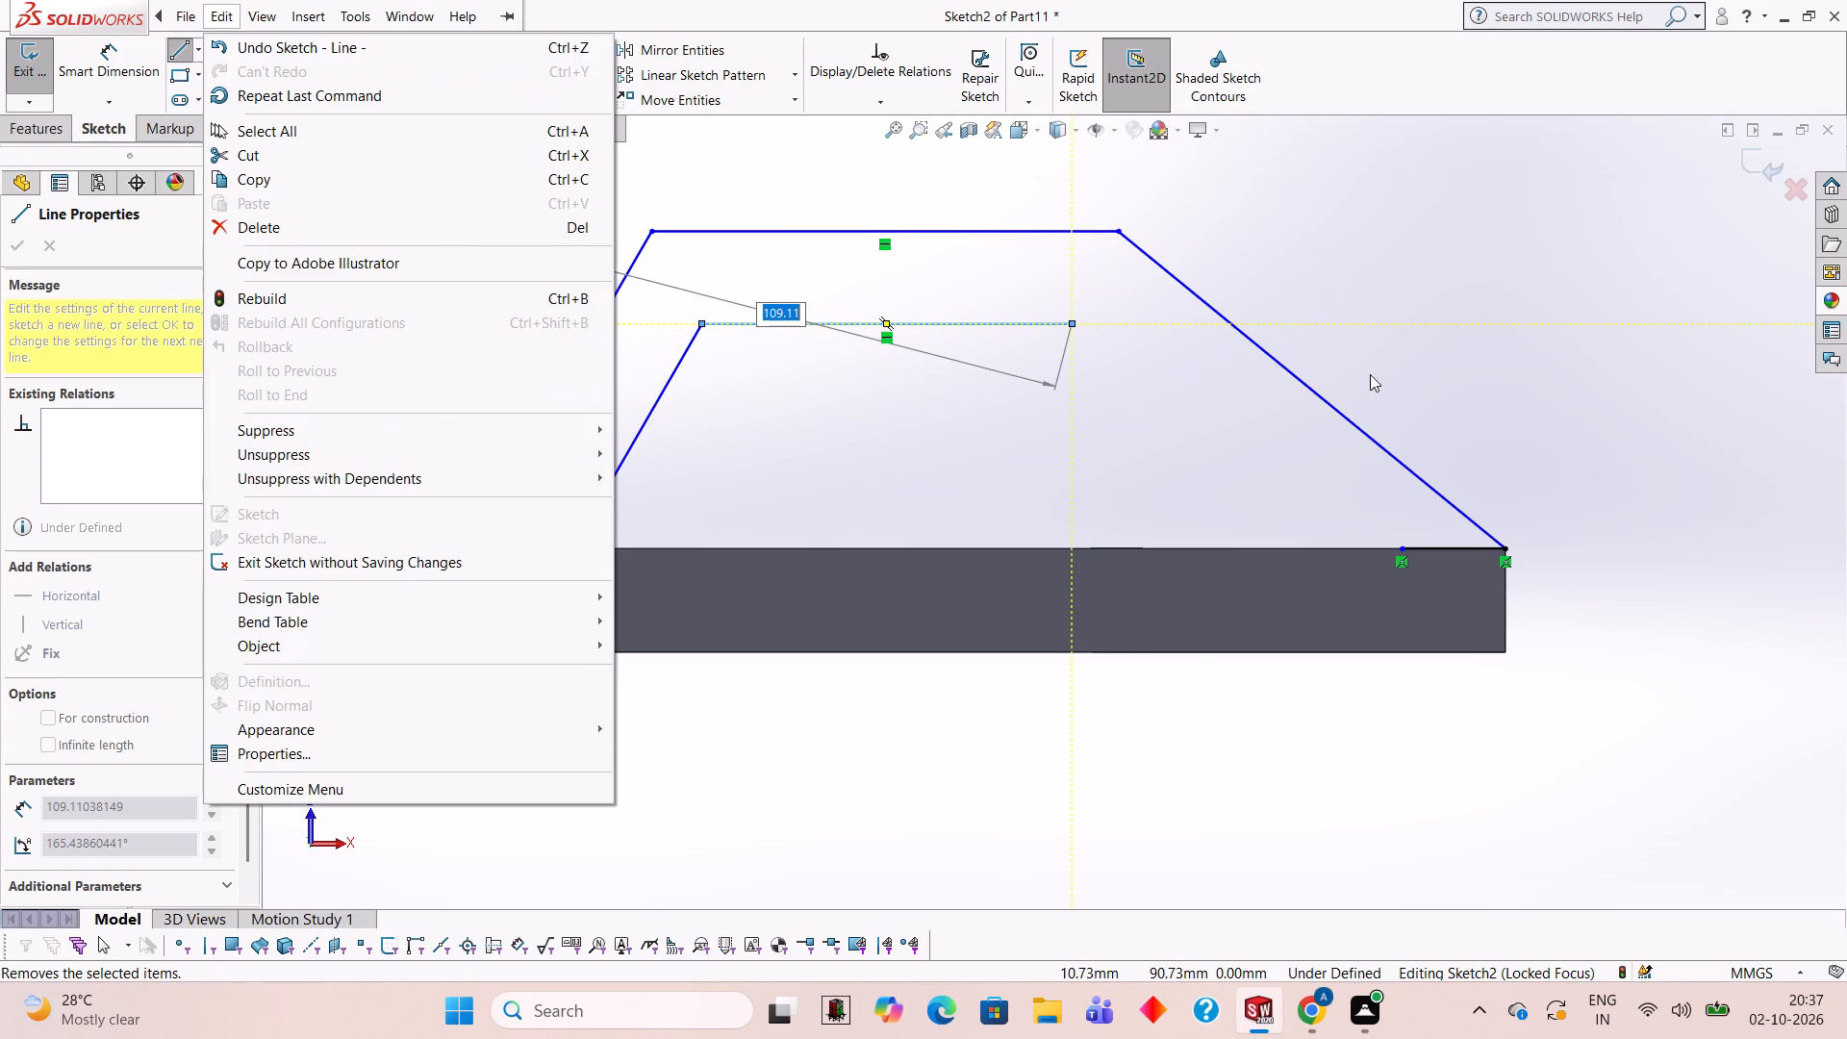
left_click(1342, 209)
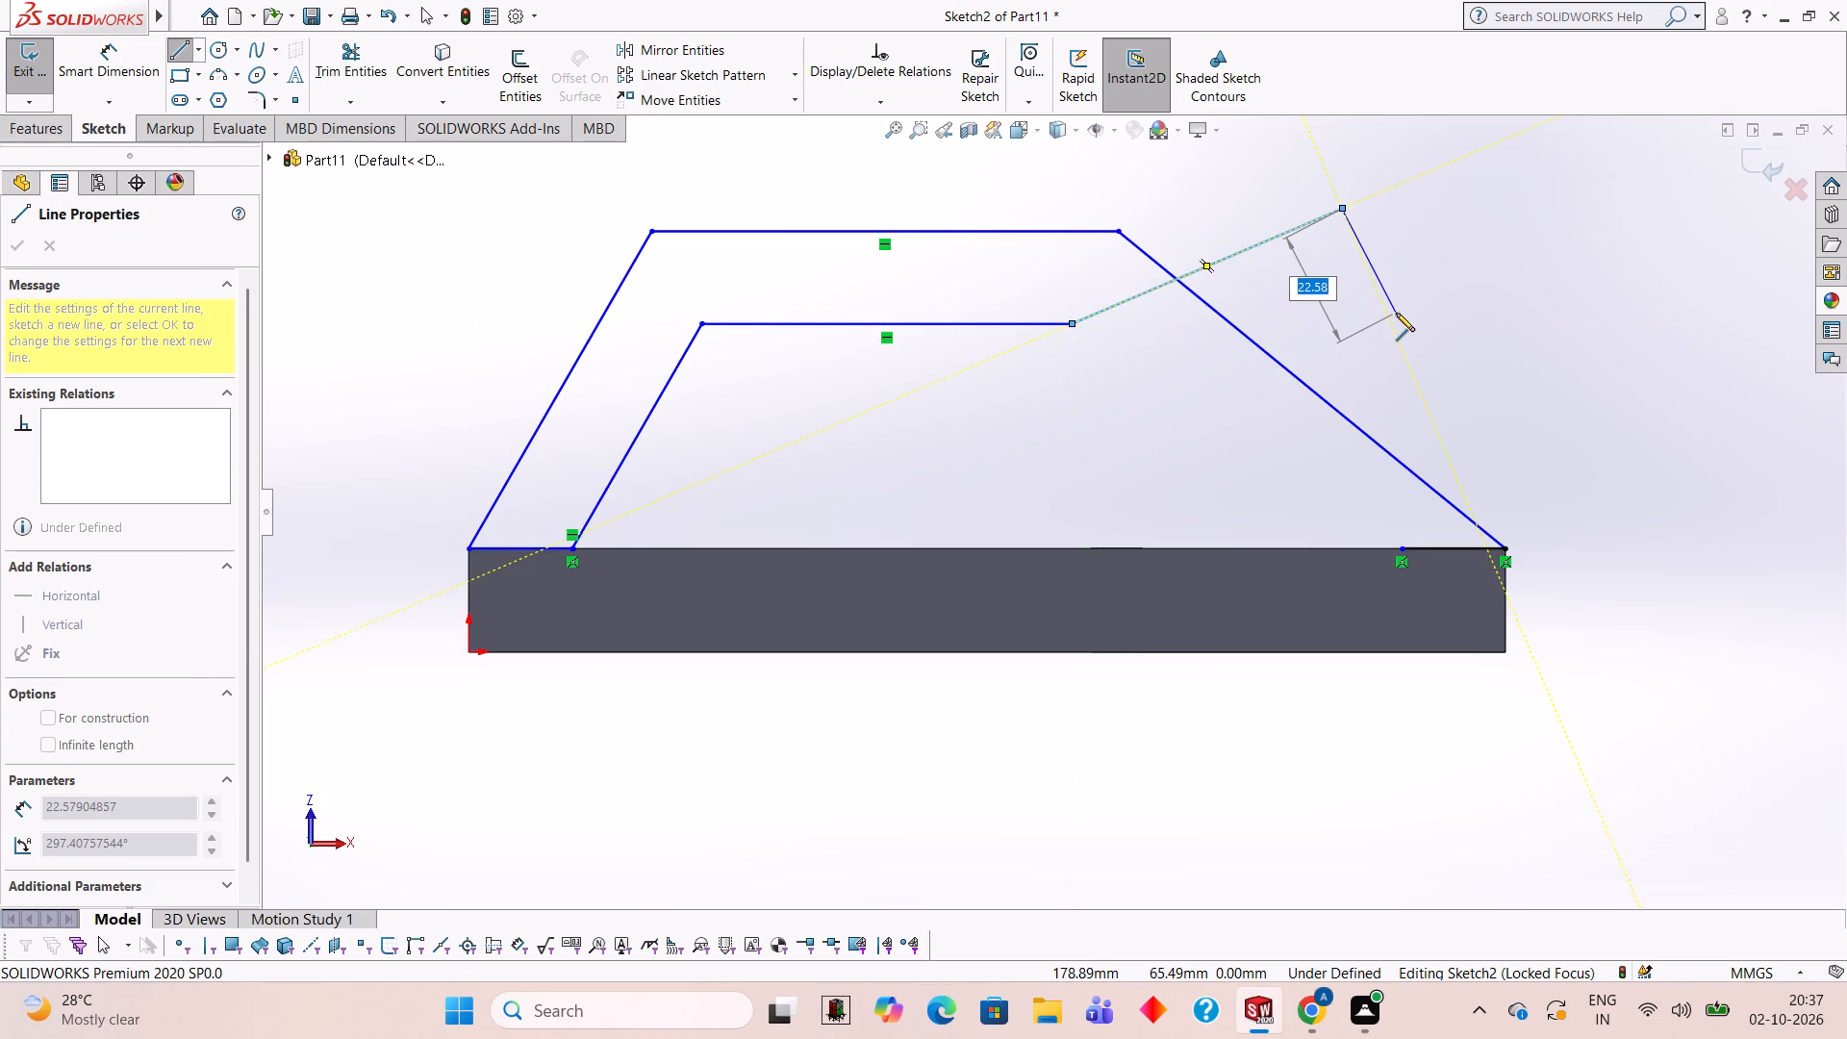
key("Escape")
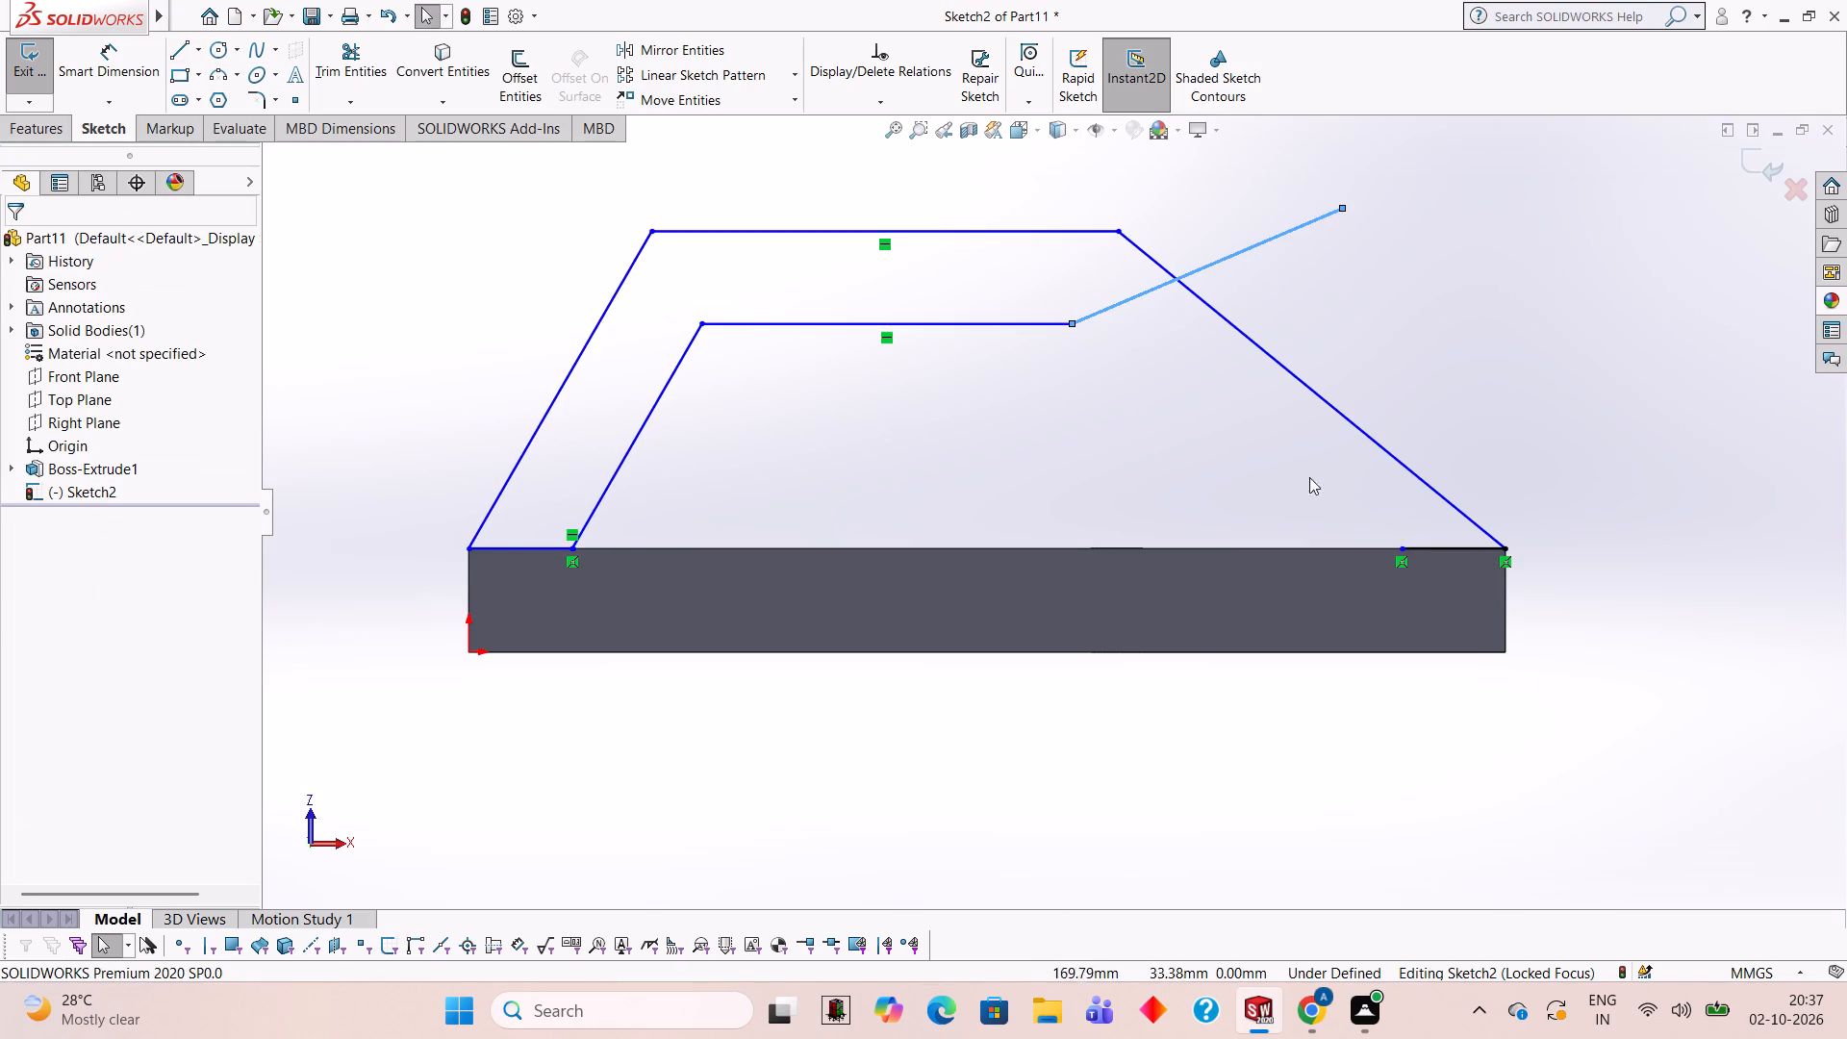
Sketch a line about 81 mm long from the inner end of the far 20 mm line, parallel to the outer slanted side.
left_click(177, 58)
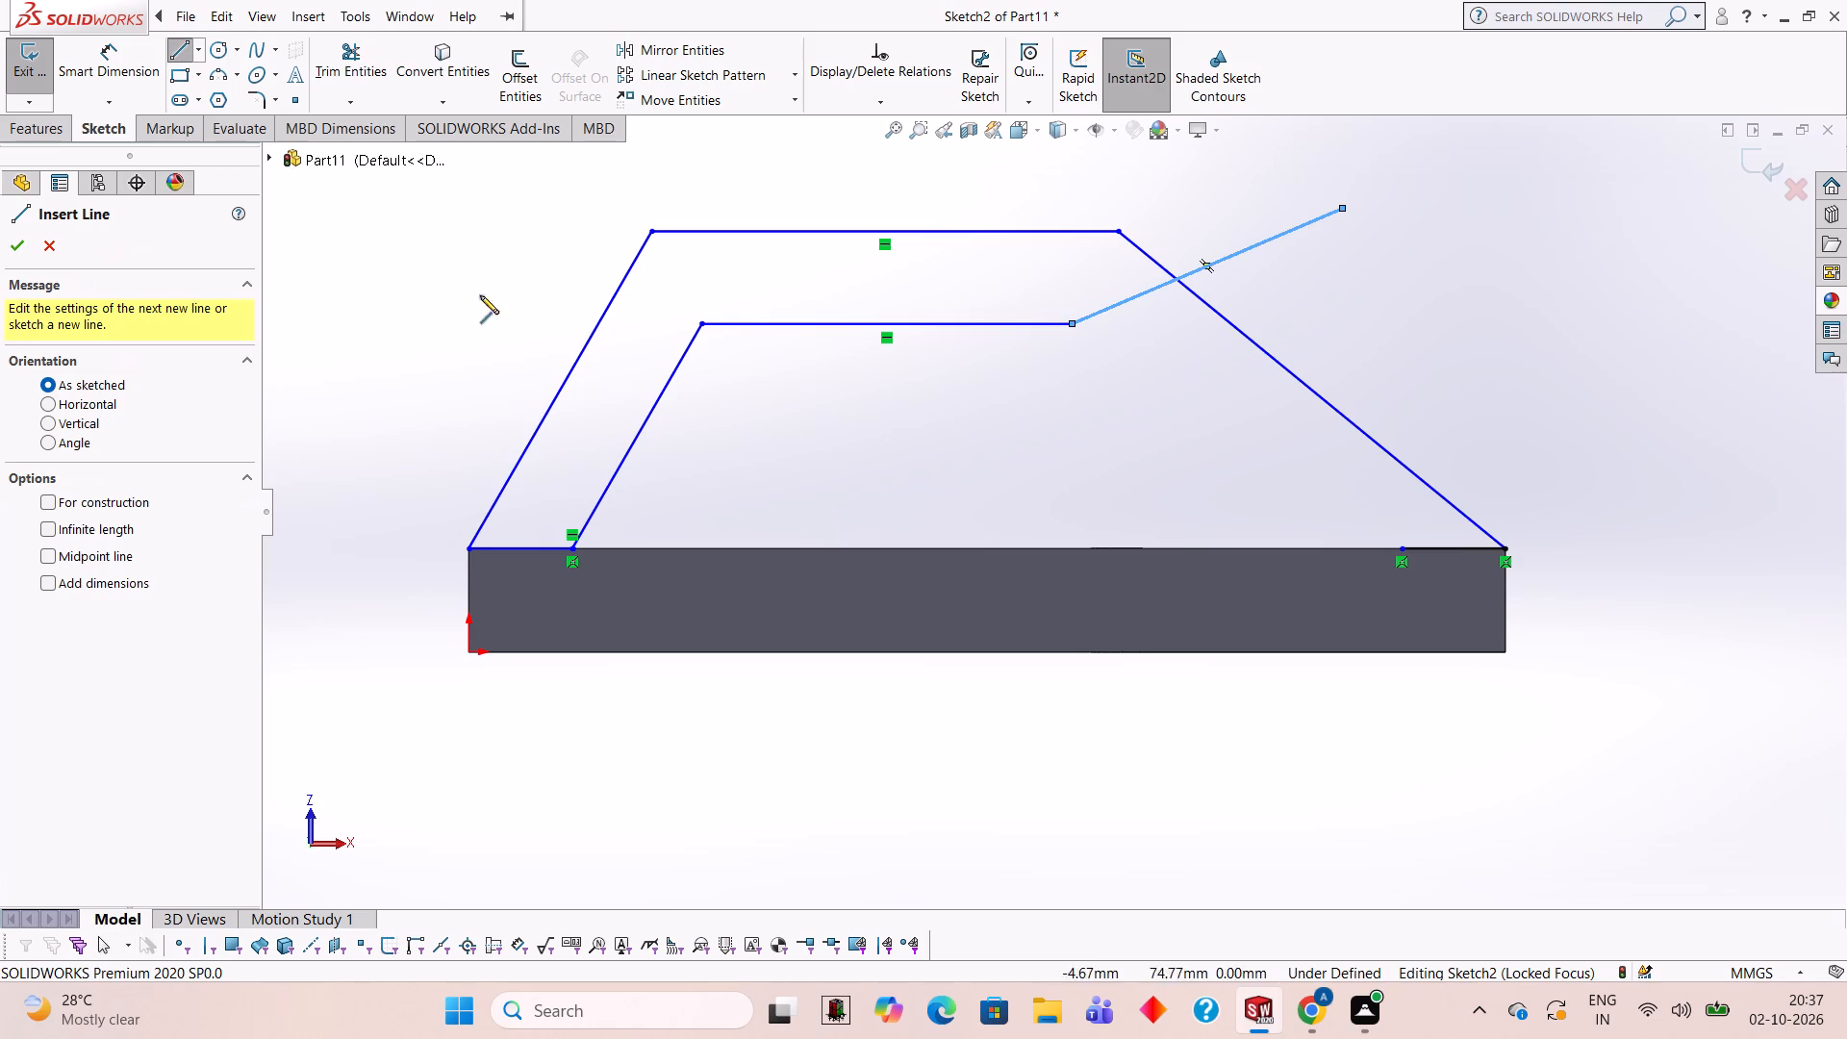
left_click(1402, 547)
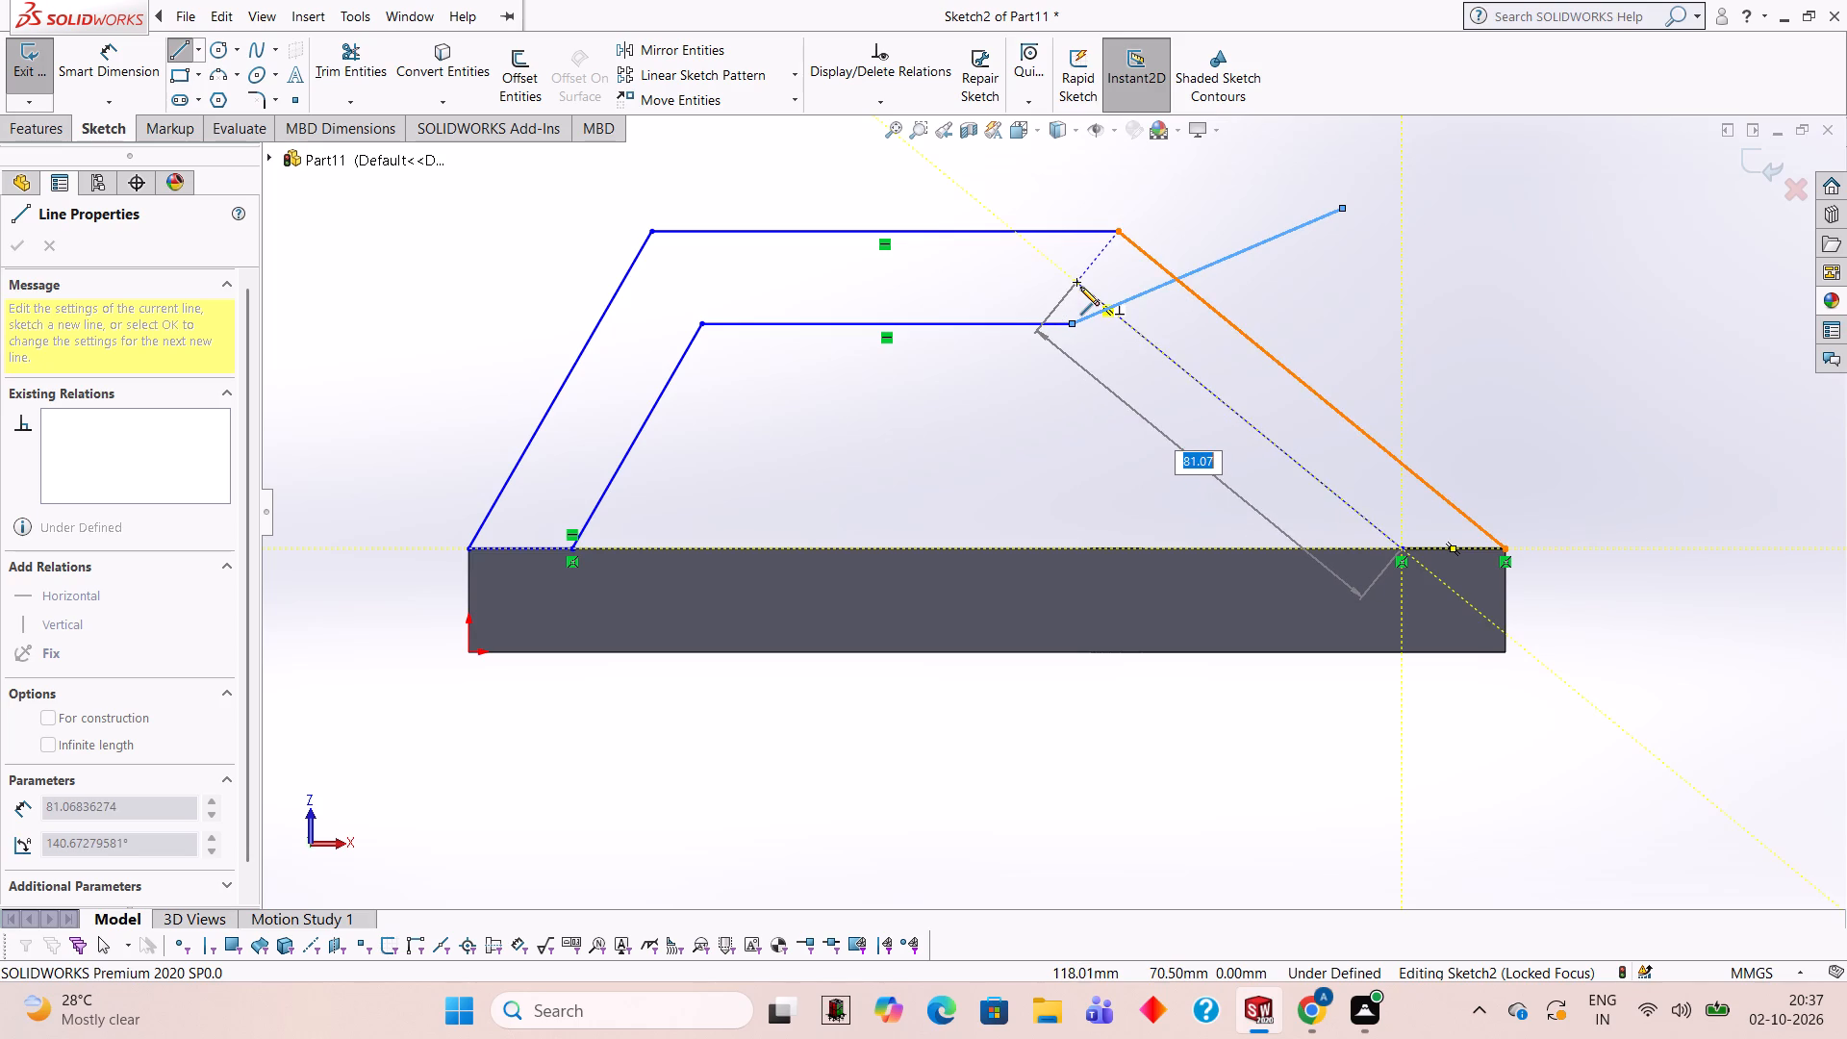
left_click(1080, 287)
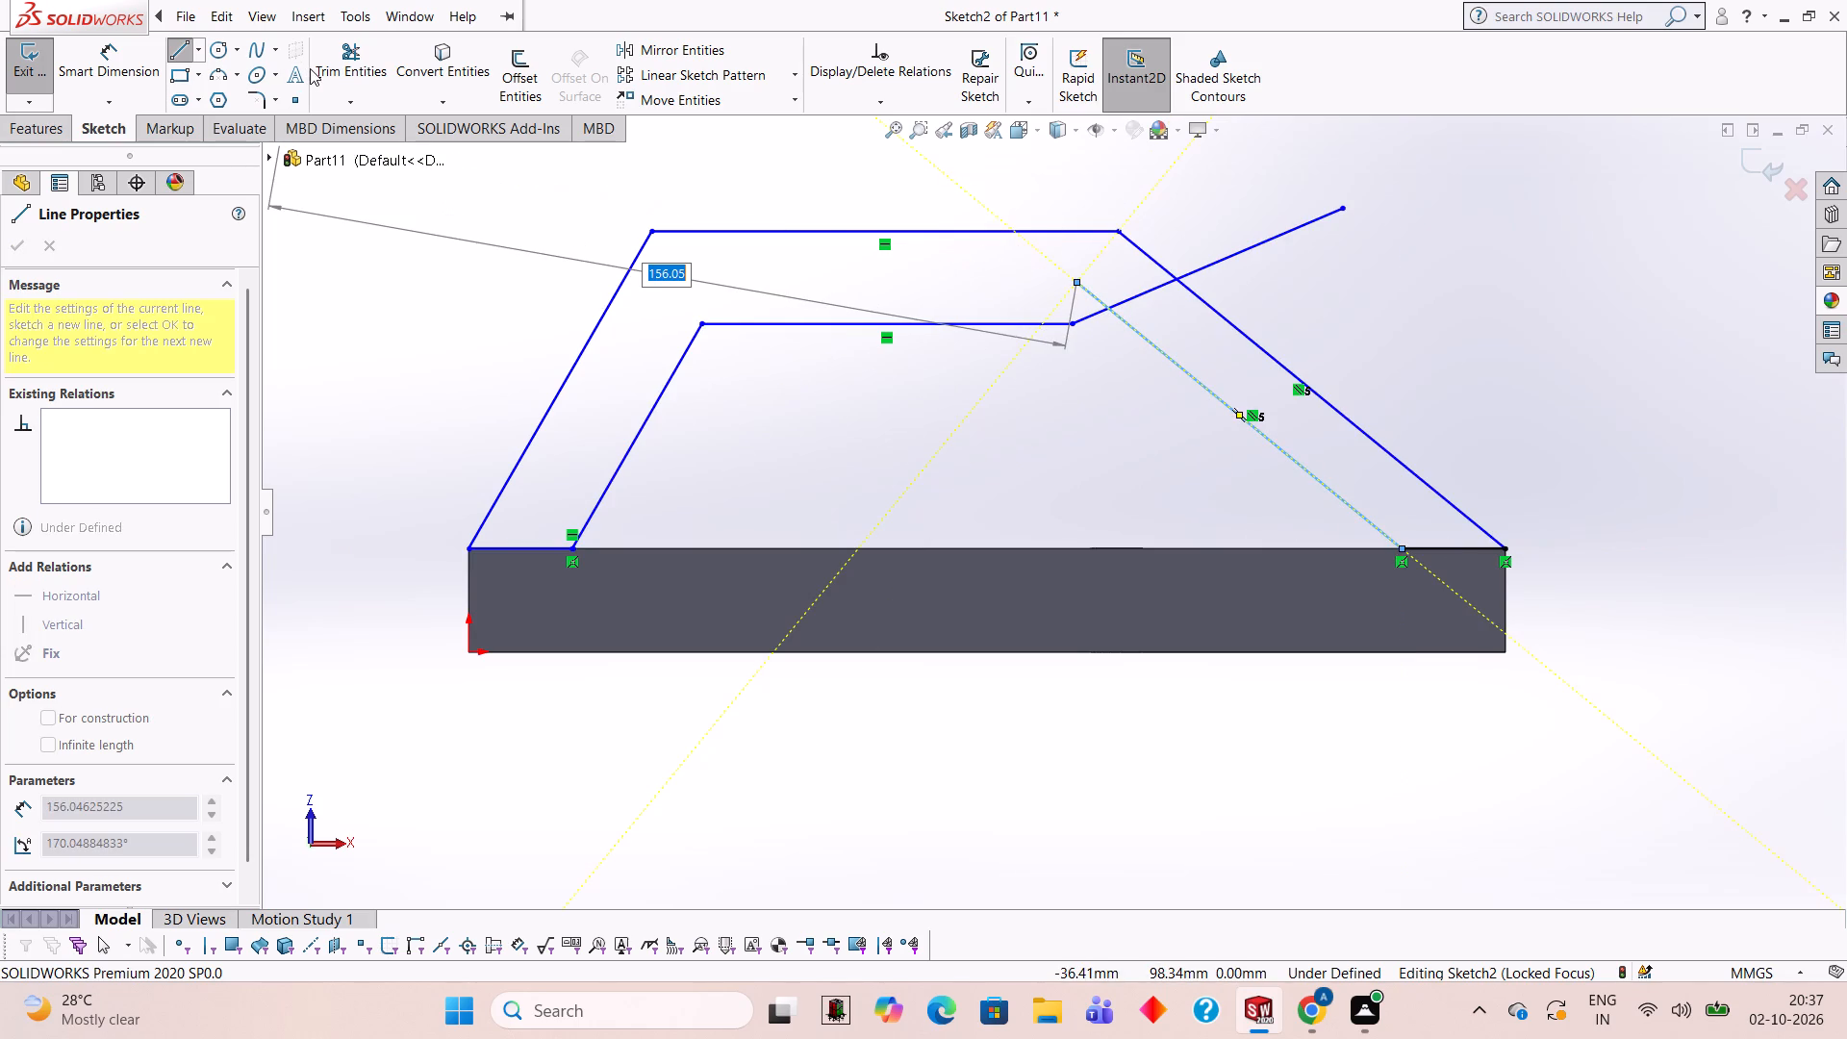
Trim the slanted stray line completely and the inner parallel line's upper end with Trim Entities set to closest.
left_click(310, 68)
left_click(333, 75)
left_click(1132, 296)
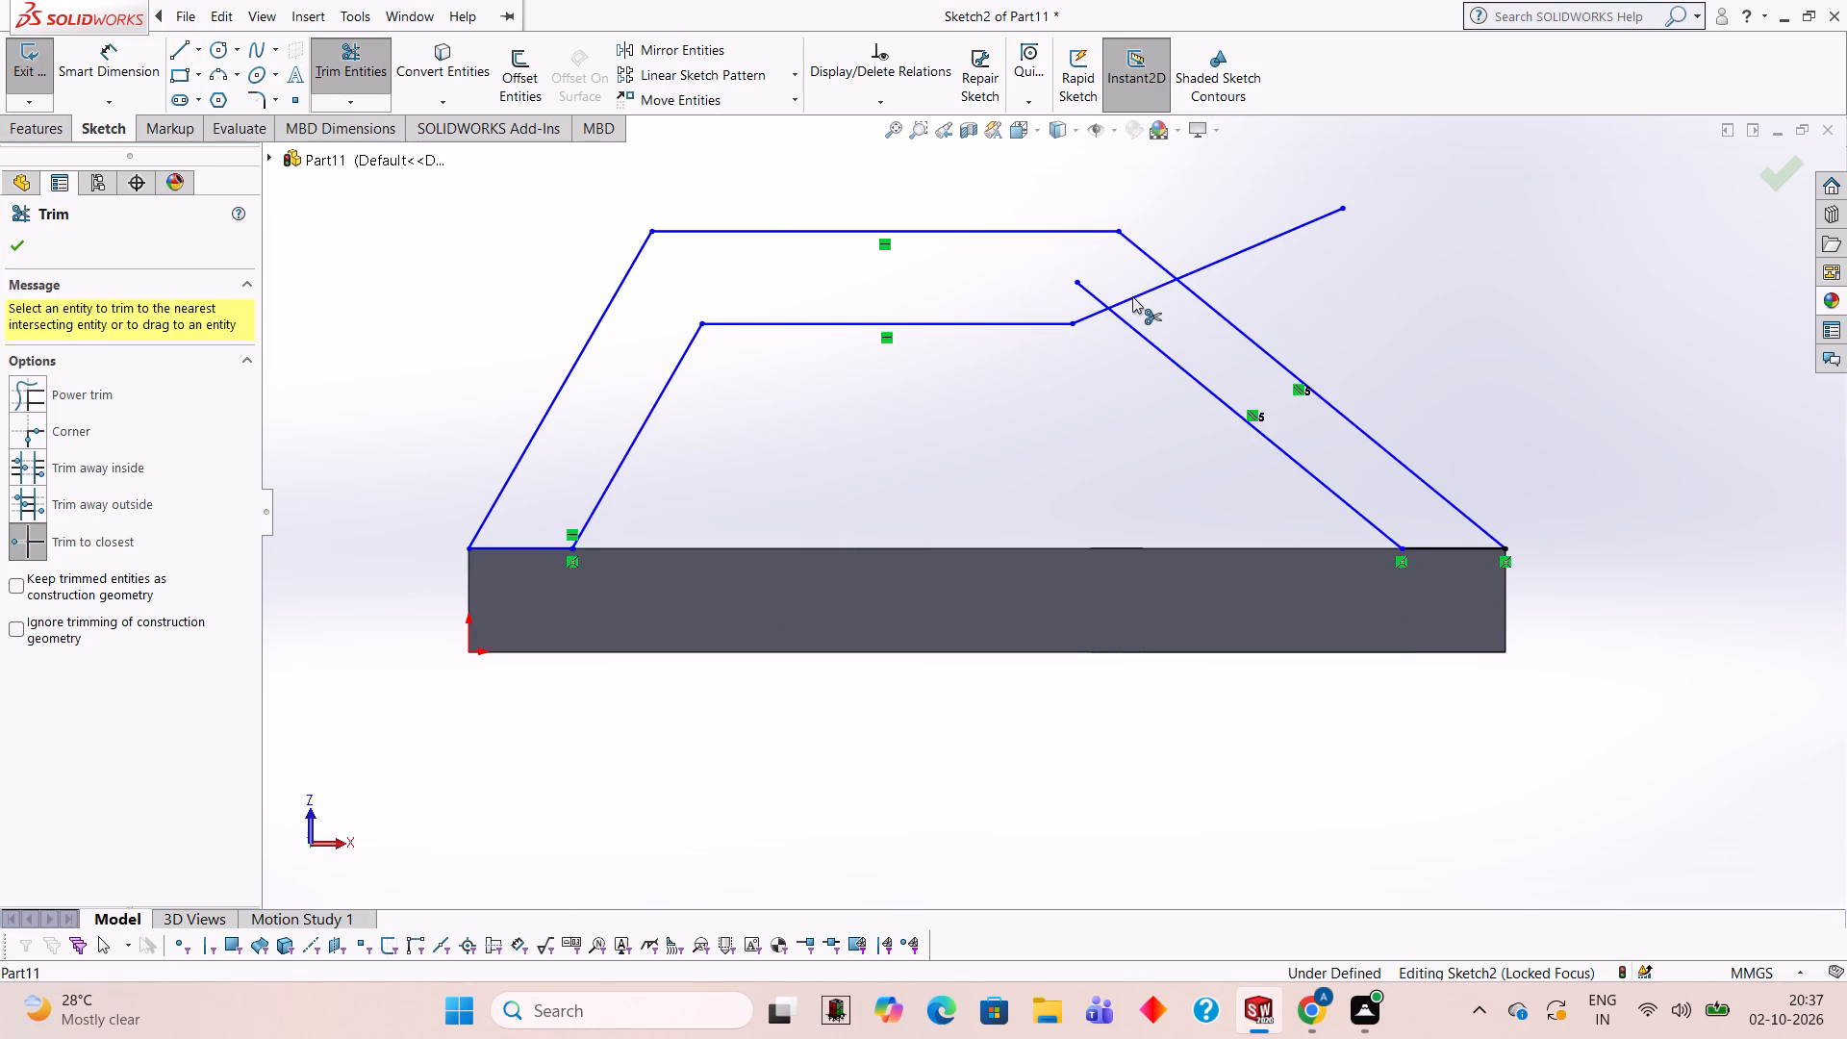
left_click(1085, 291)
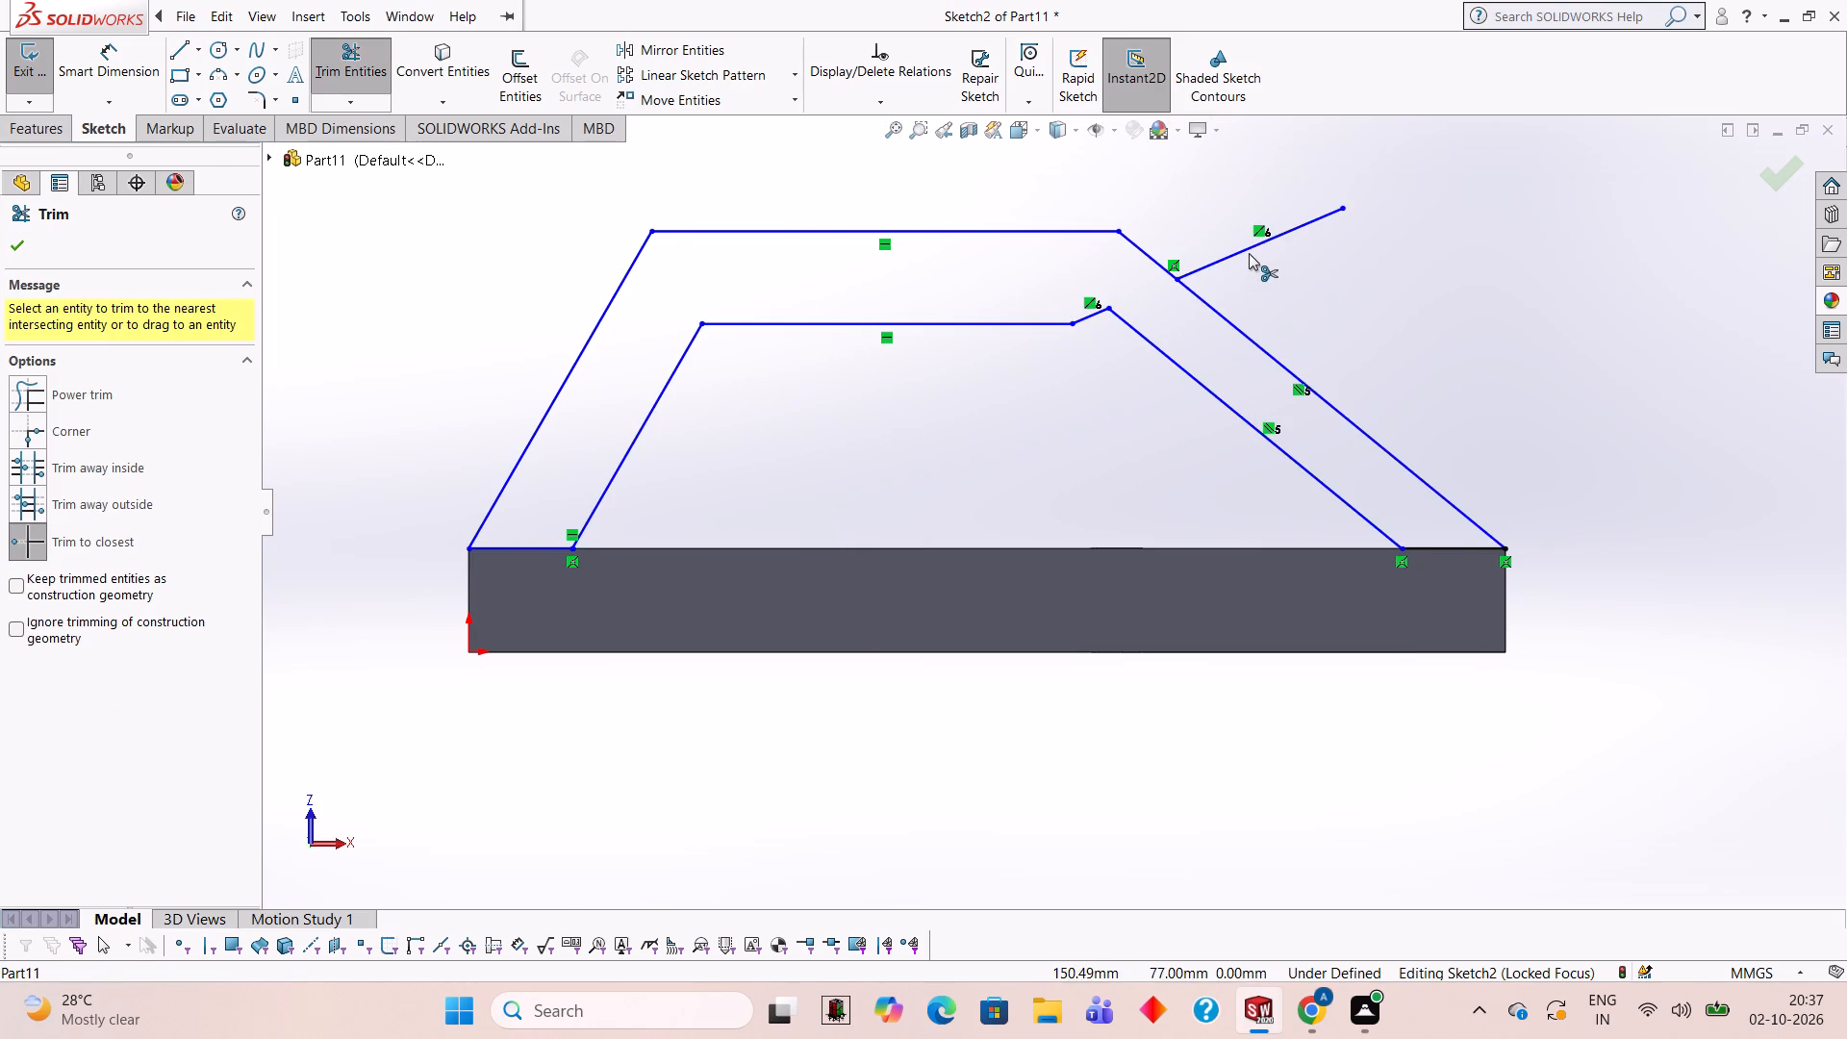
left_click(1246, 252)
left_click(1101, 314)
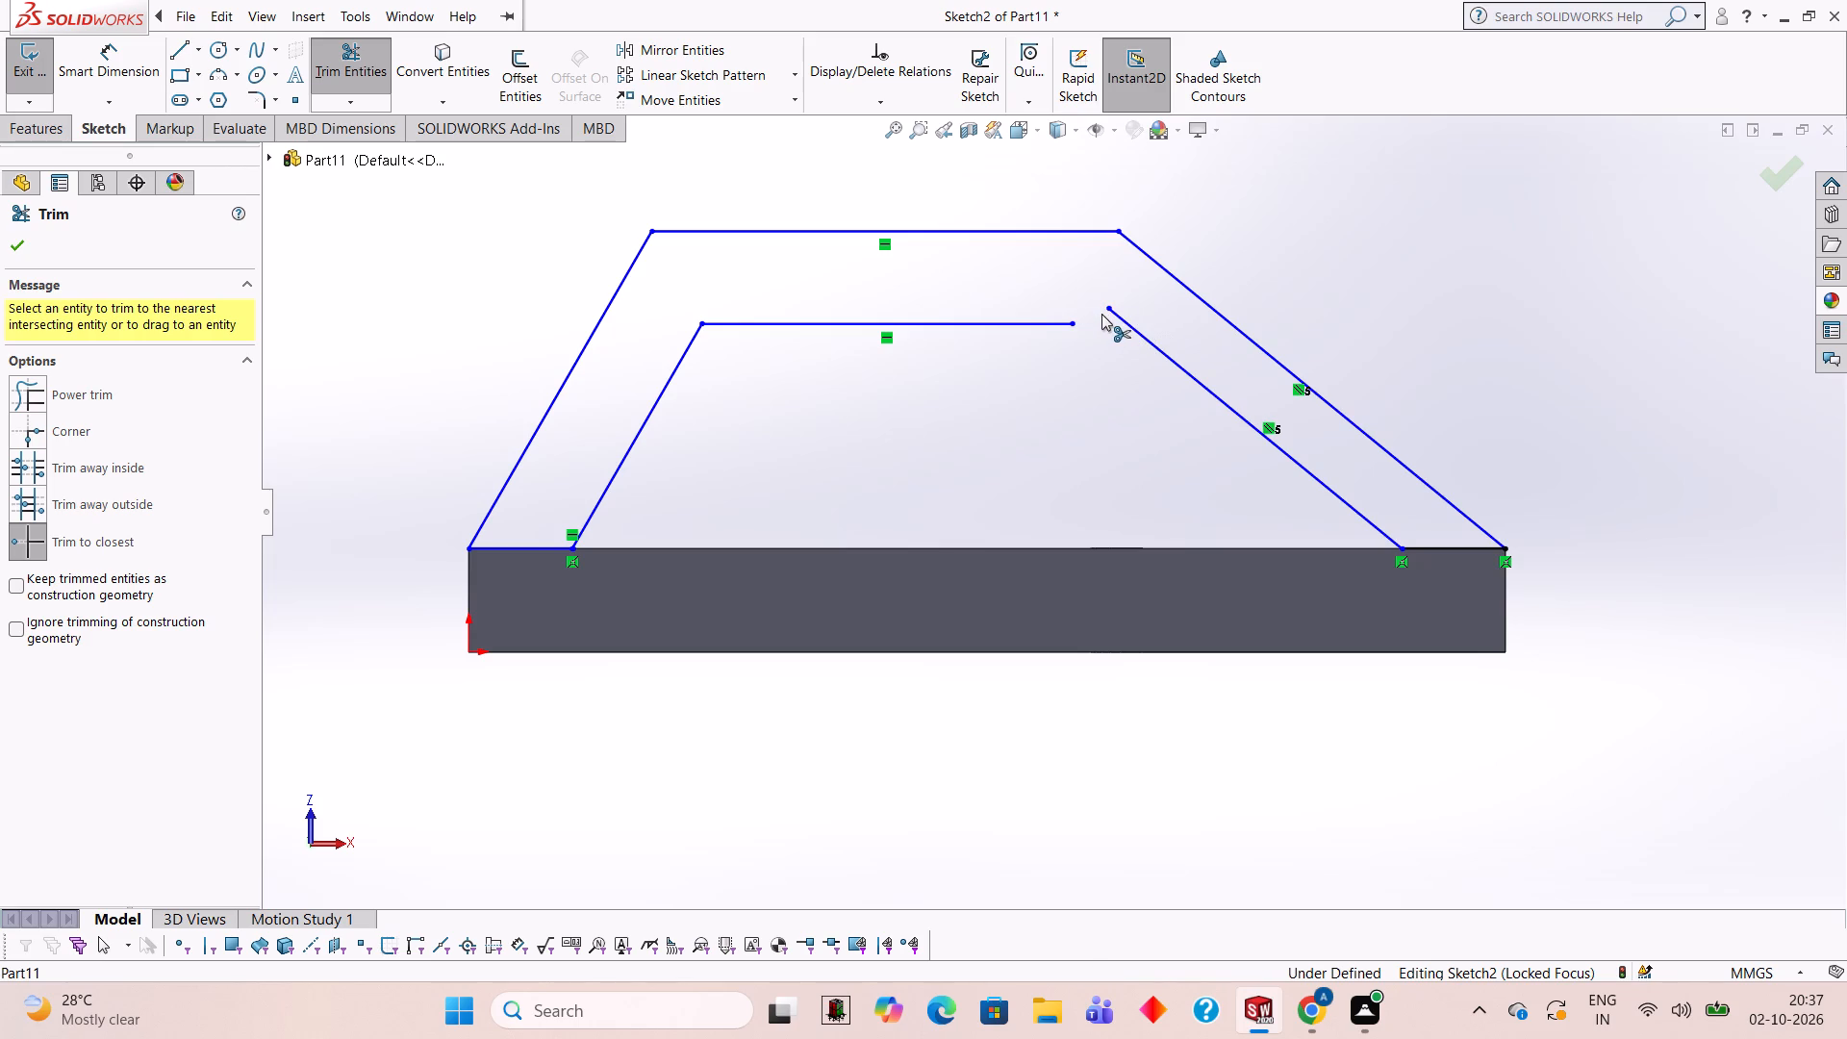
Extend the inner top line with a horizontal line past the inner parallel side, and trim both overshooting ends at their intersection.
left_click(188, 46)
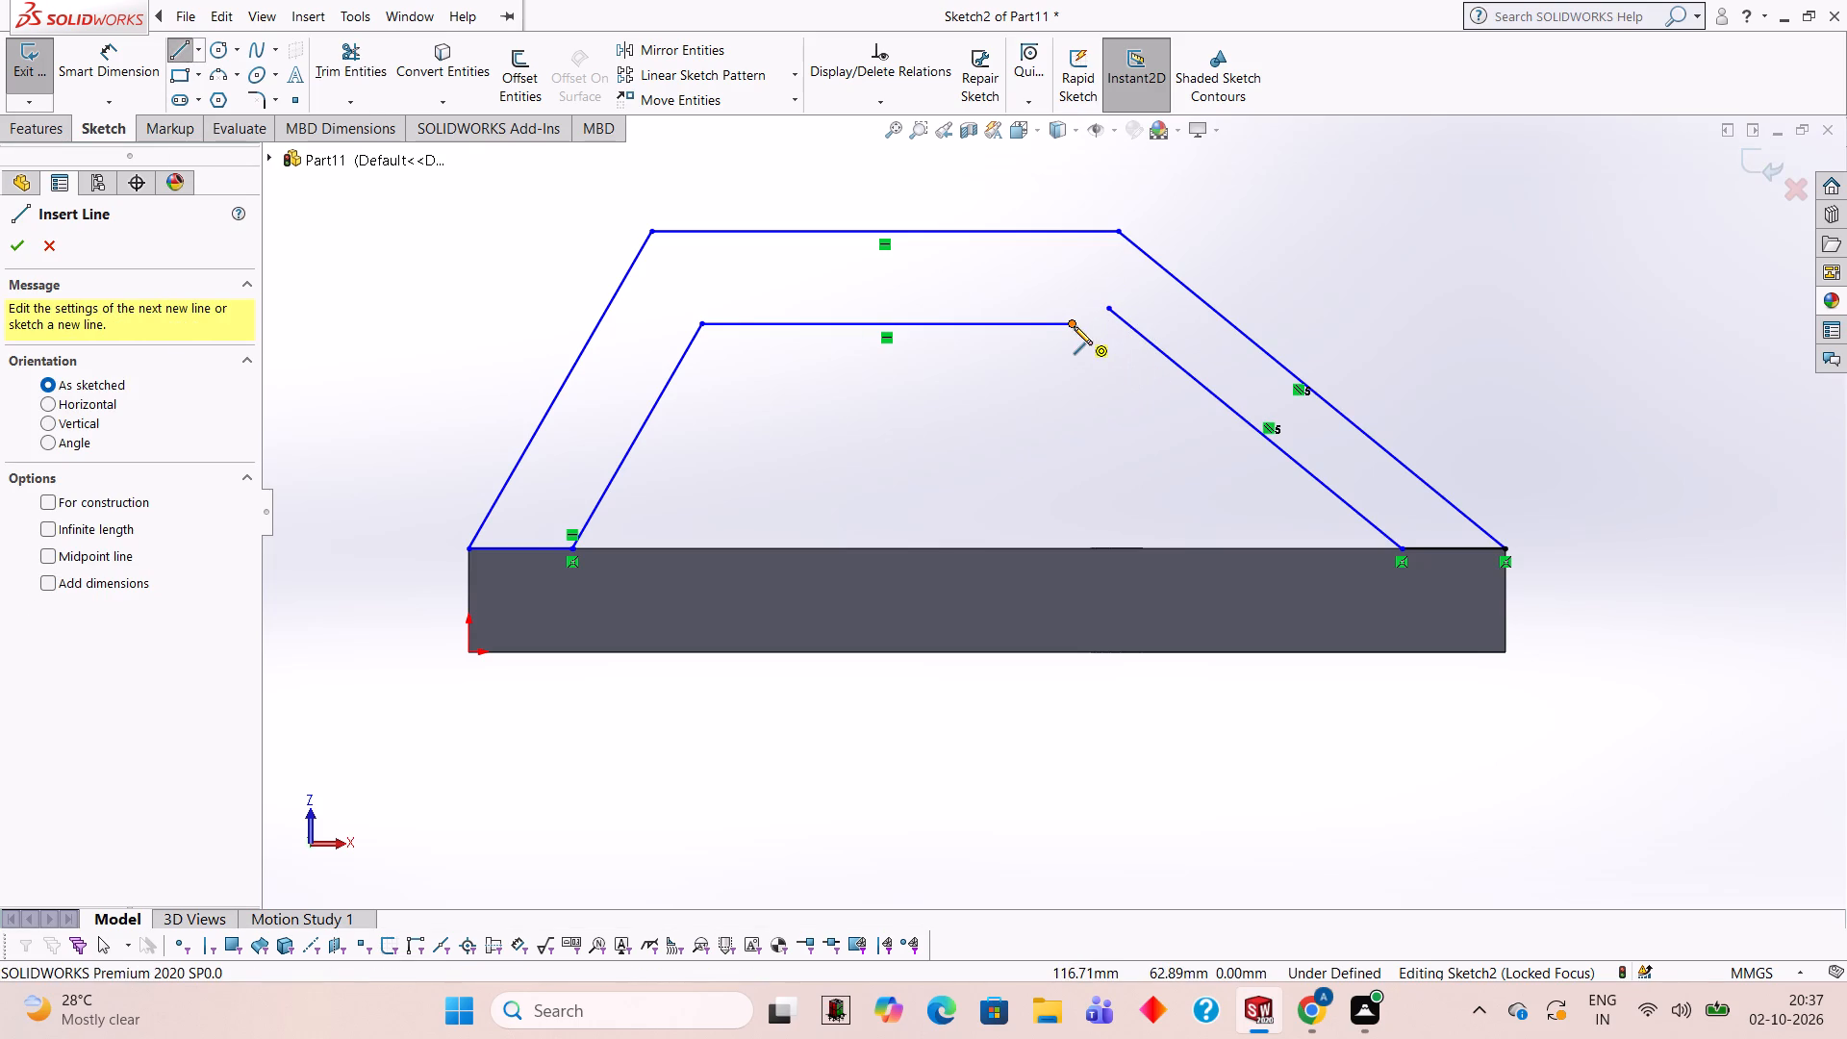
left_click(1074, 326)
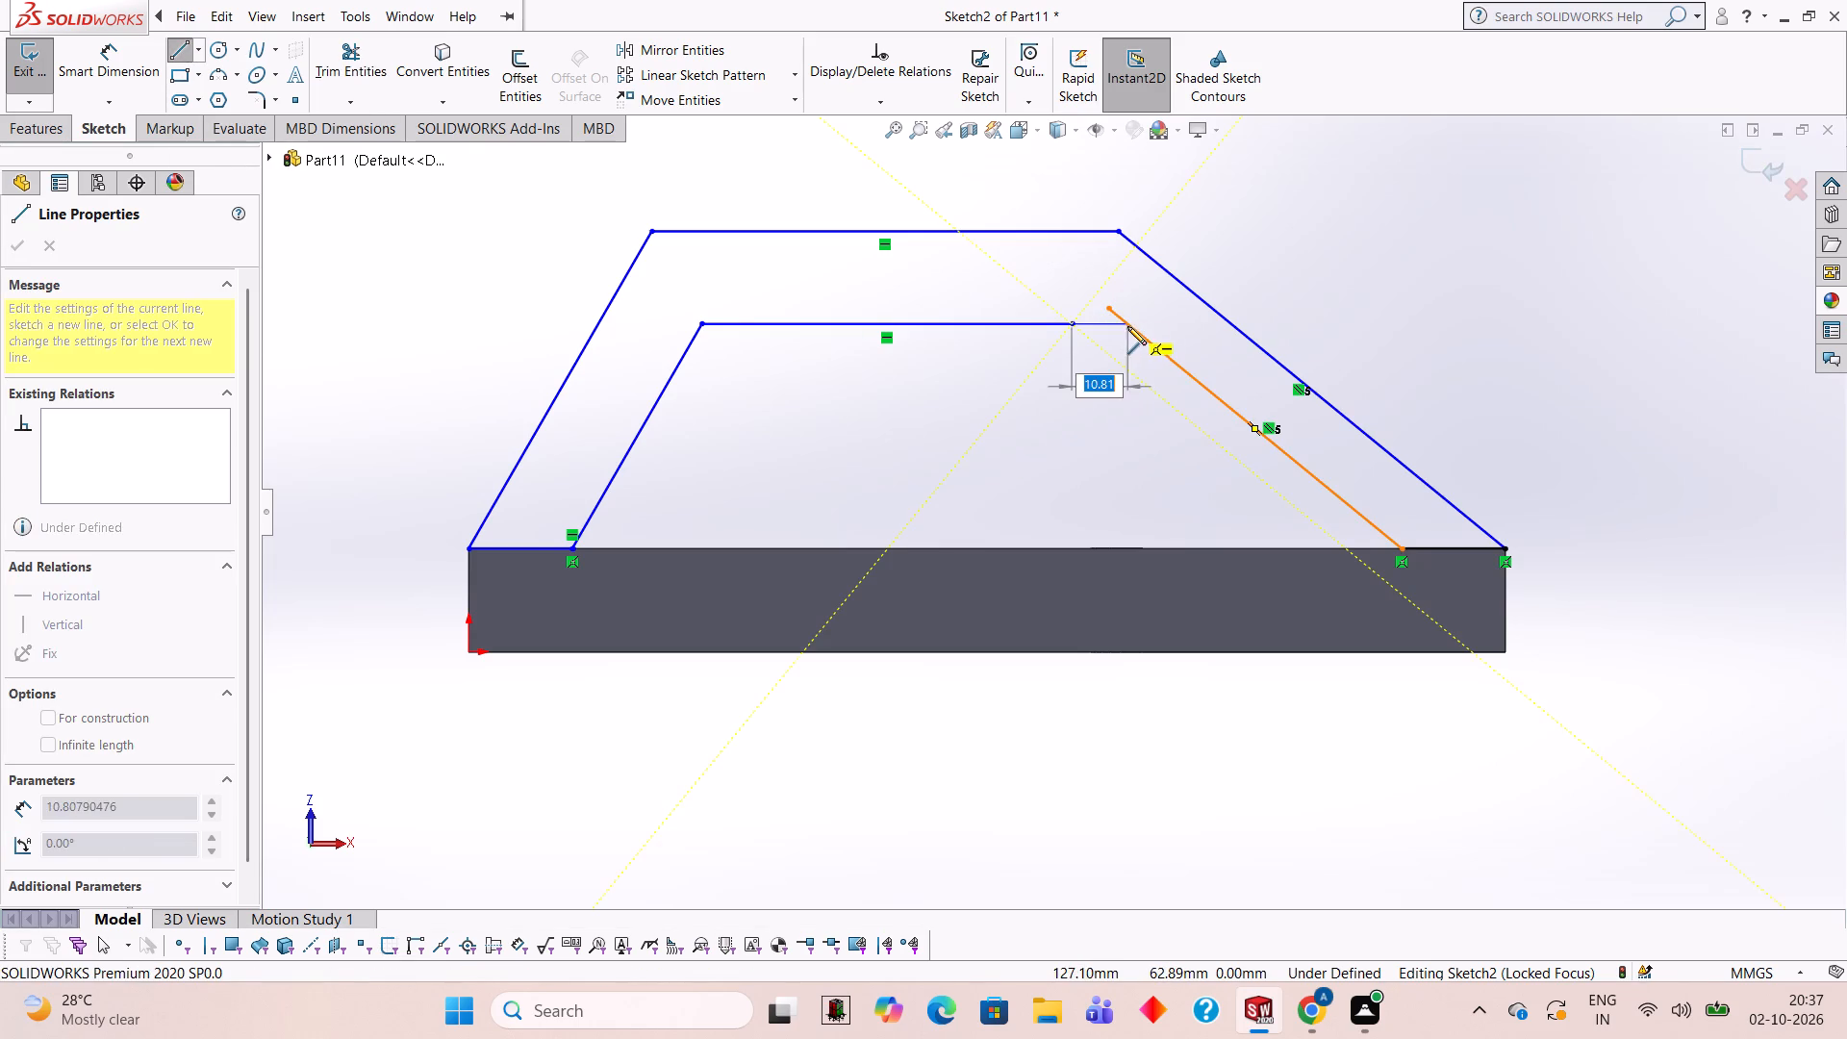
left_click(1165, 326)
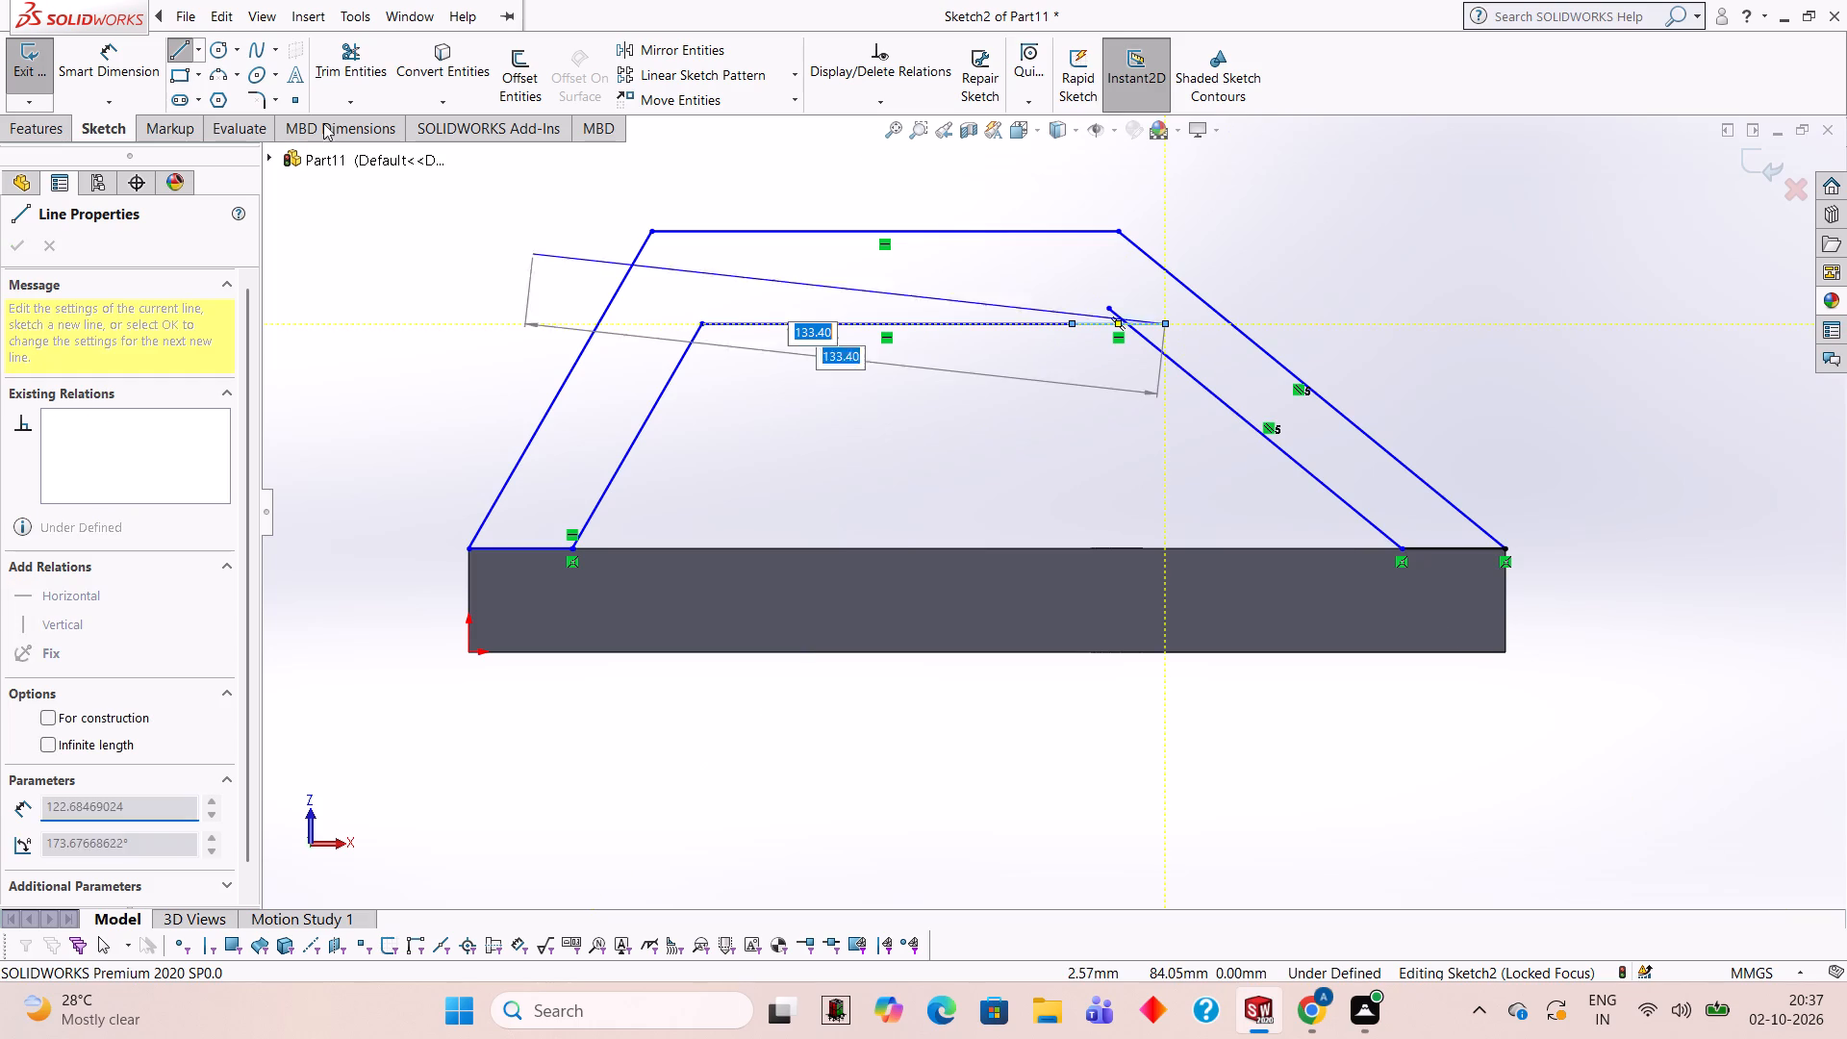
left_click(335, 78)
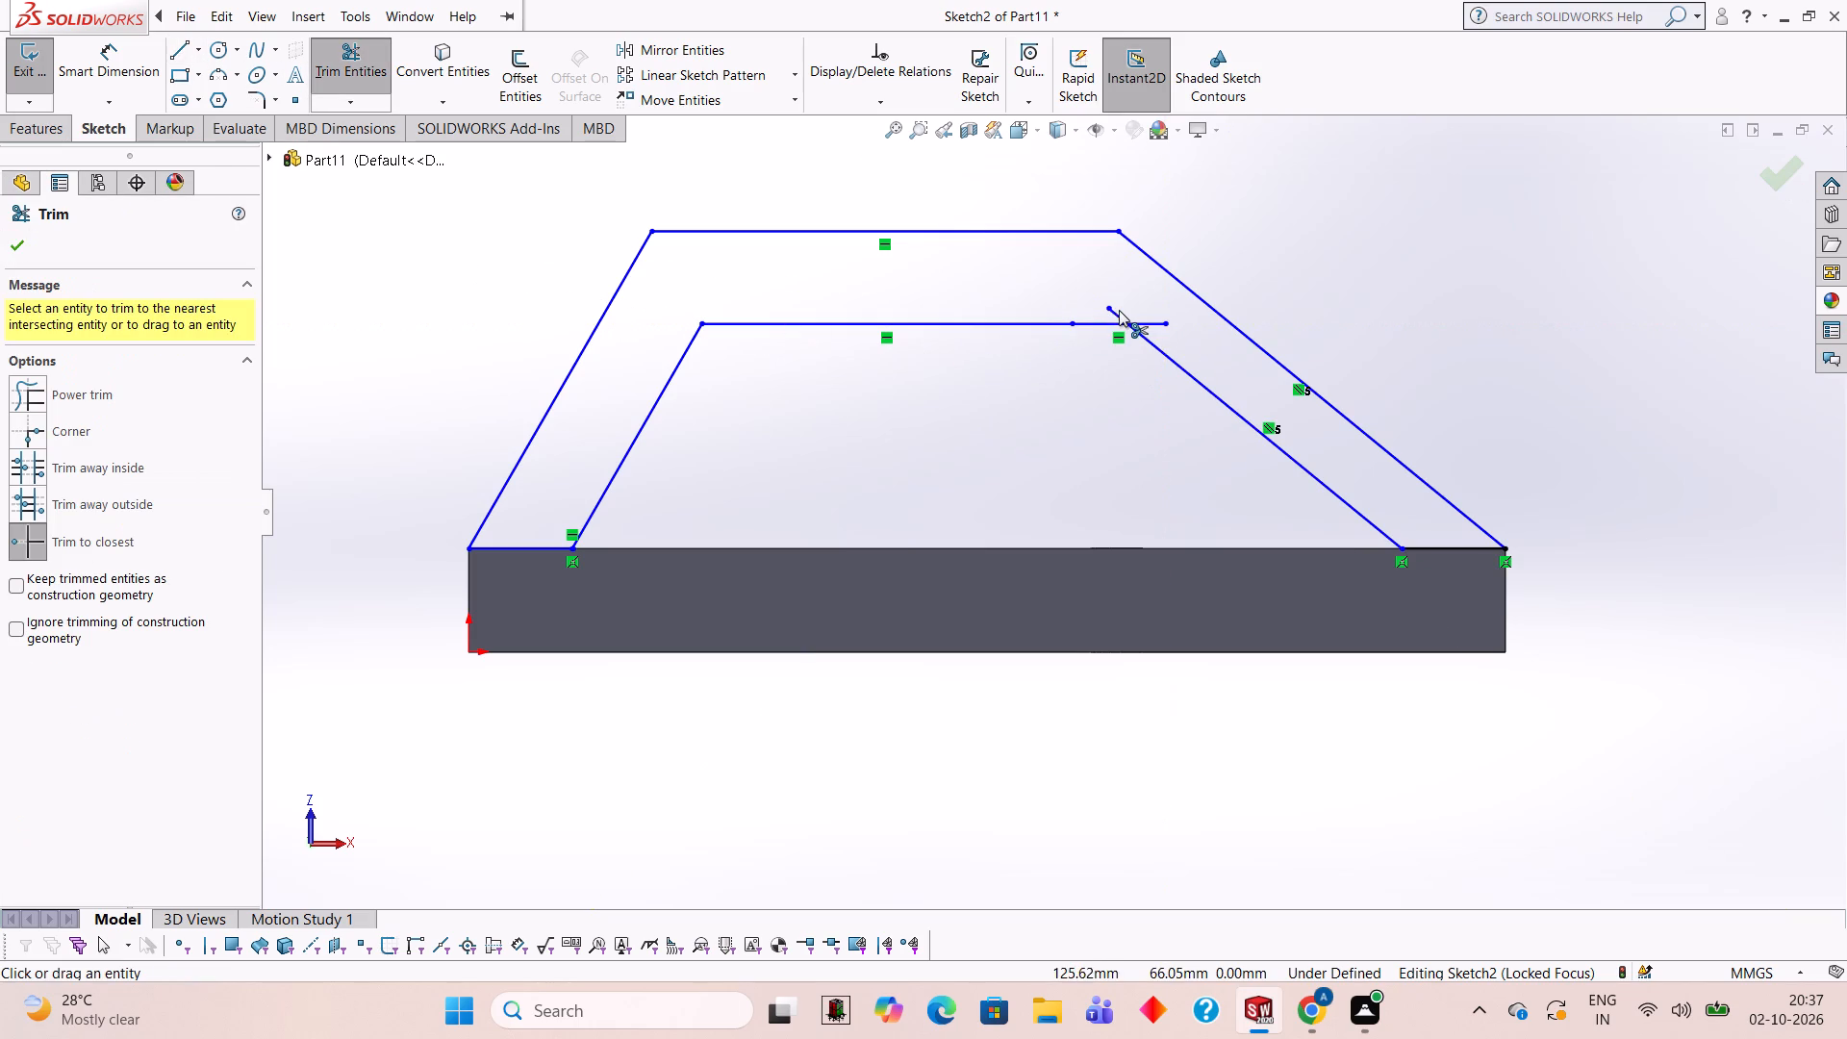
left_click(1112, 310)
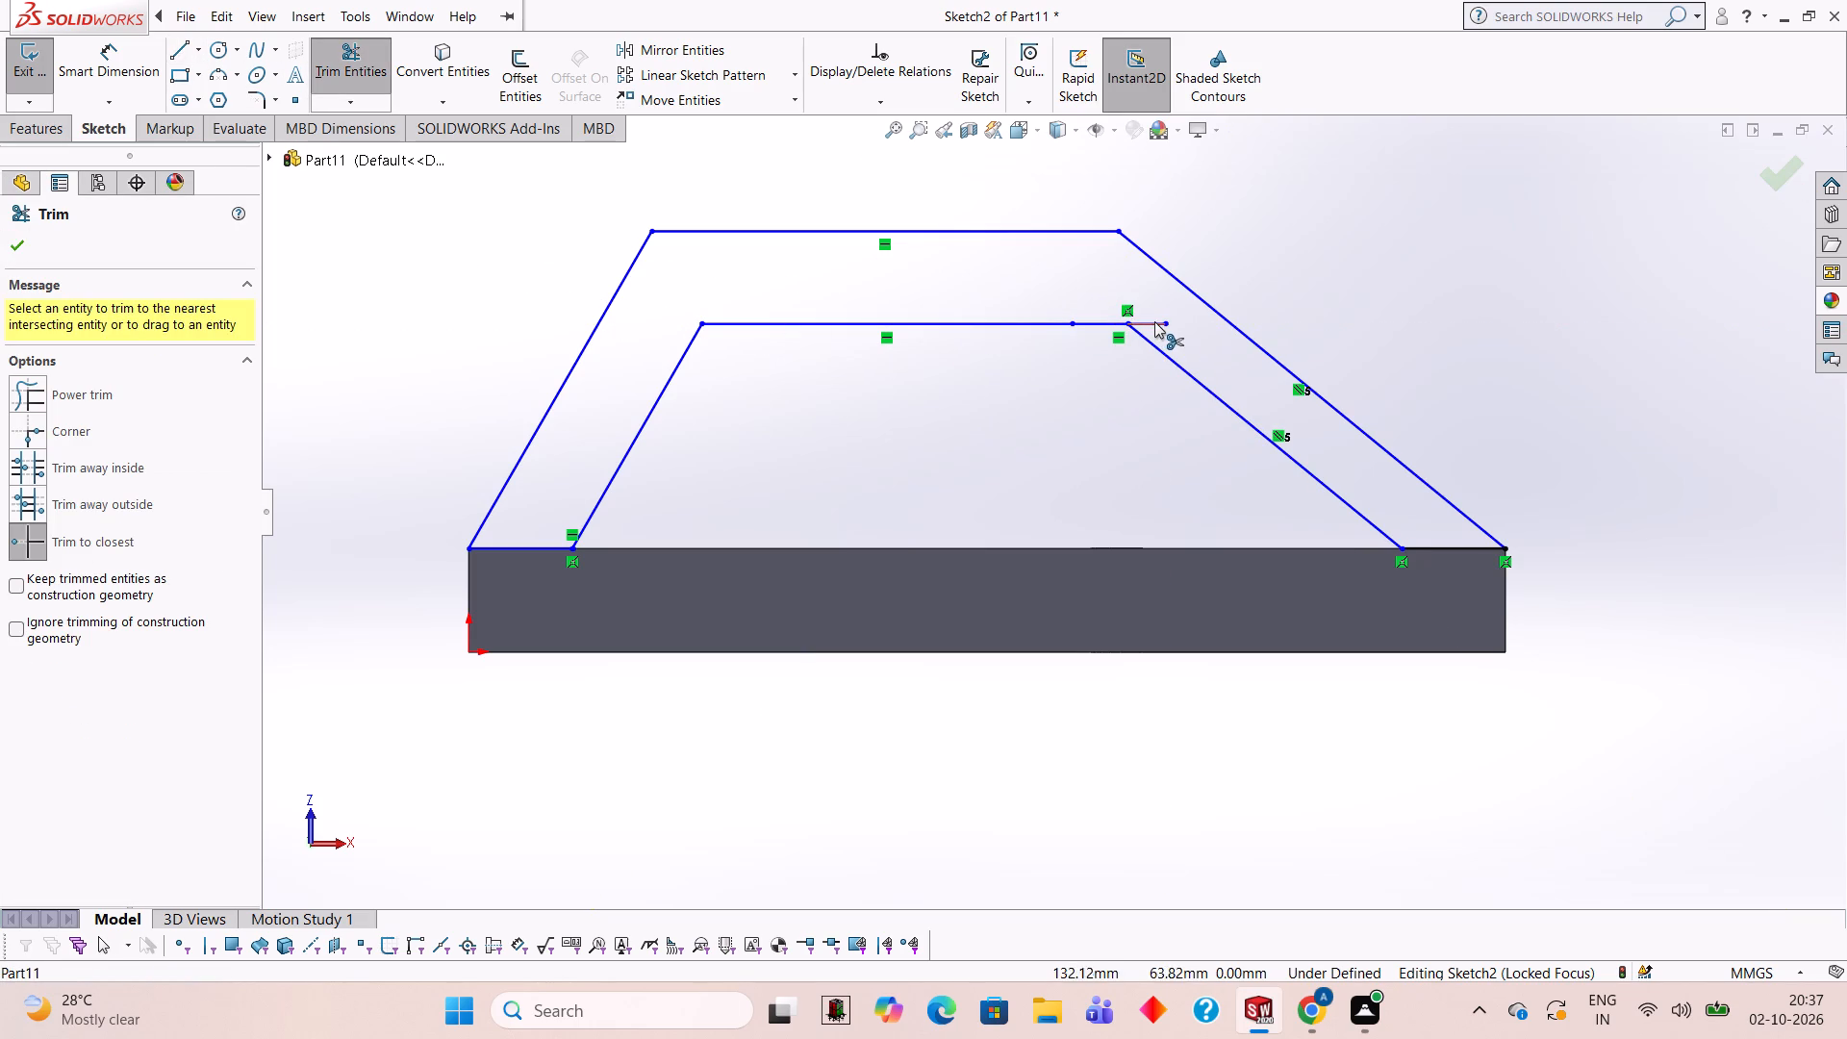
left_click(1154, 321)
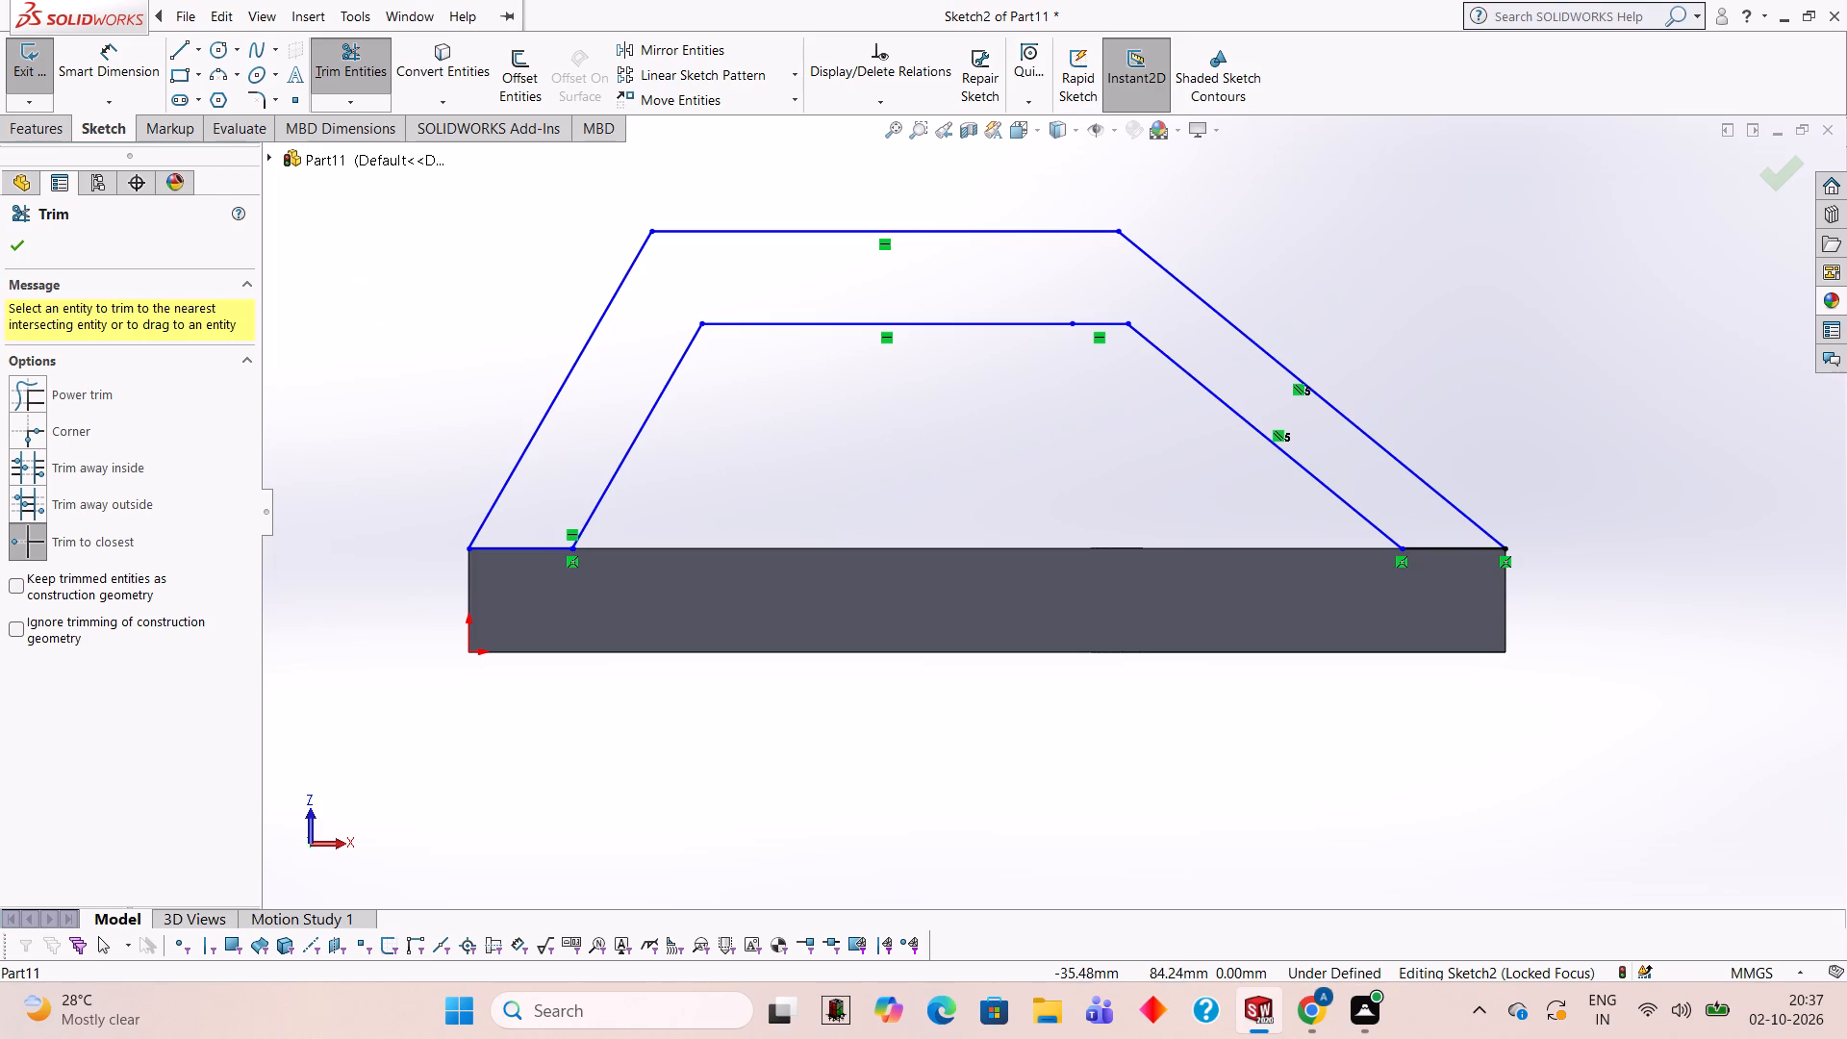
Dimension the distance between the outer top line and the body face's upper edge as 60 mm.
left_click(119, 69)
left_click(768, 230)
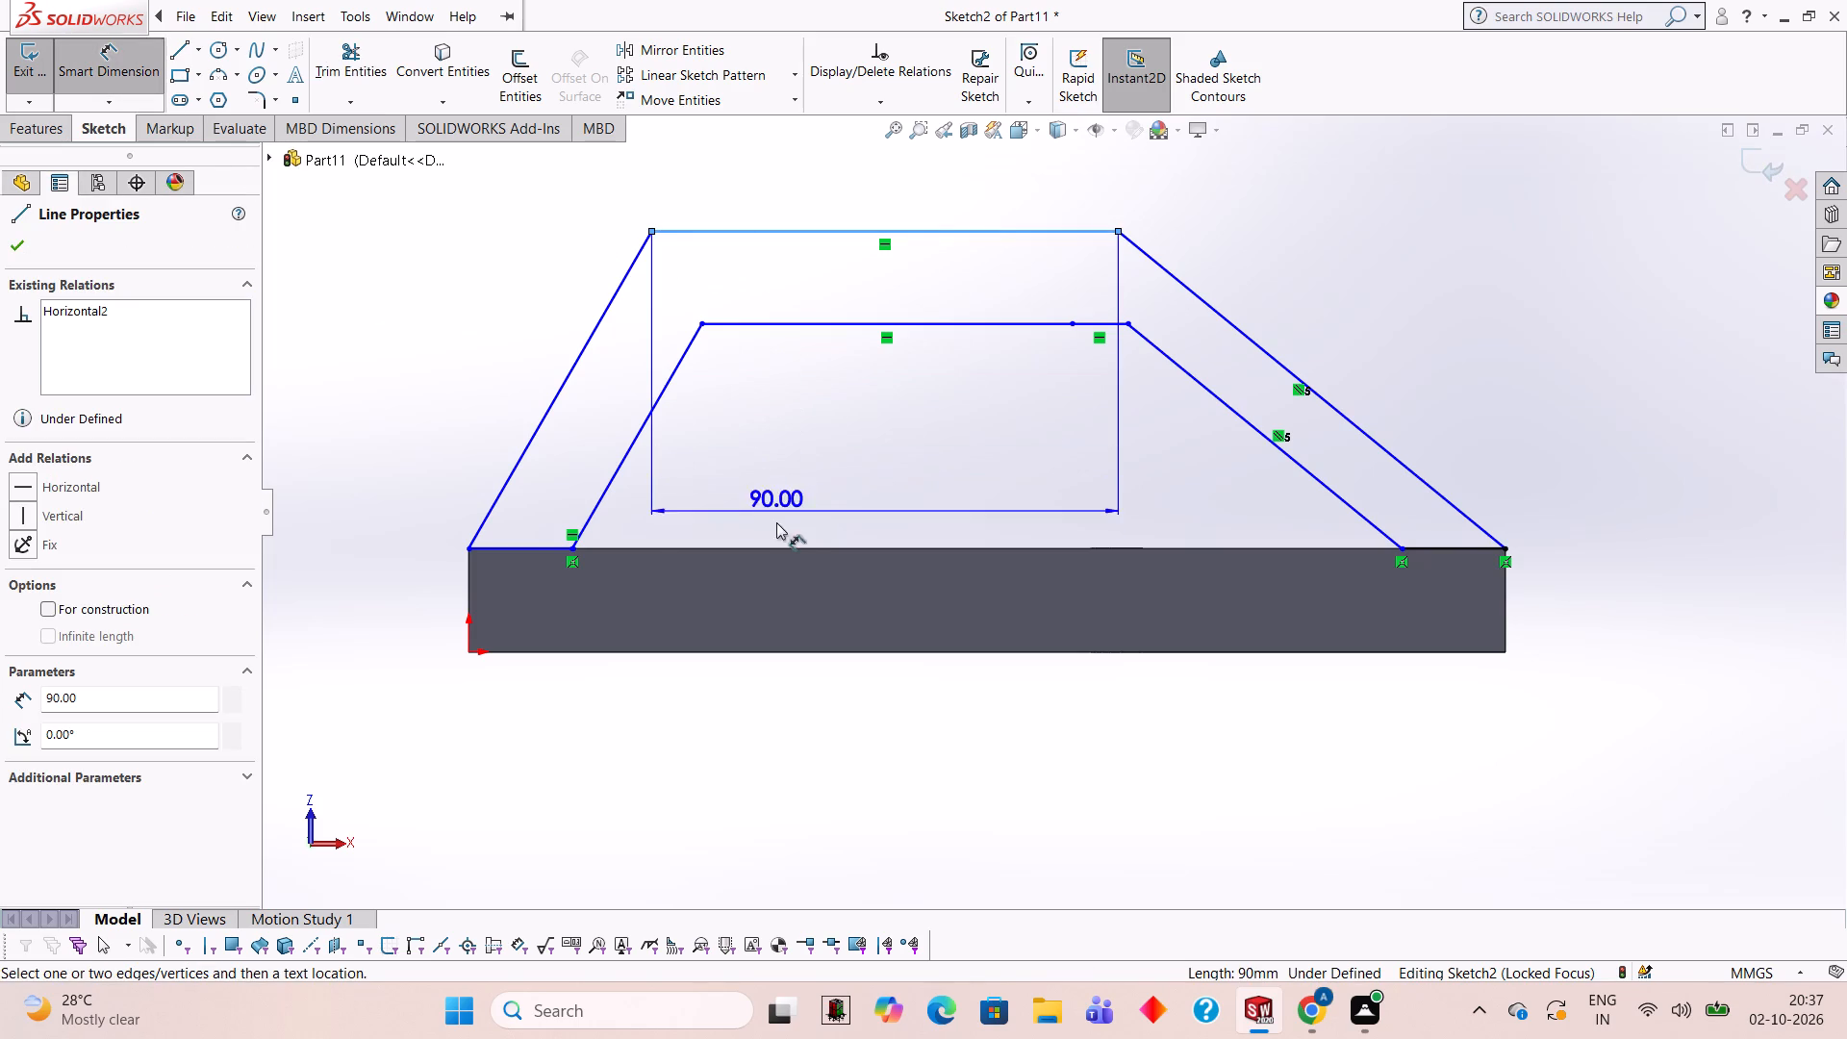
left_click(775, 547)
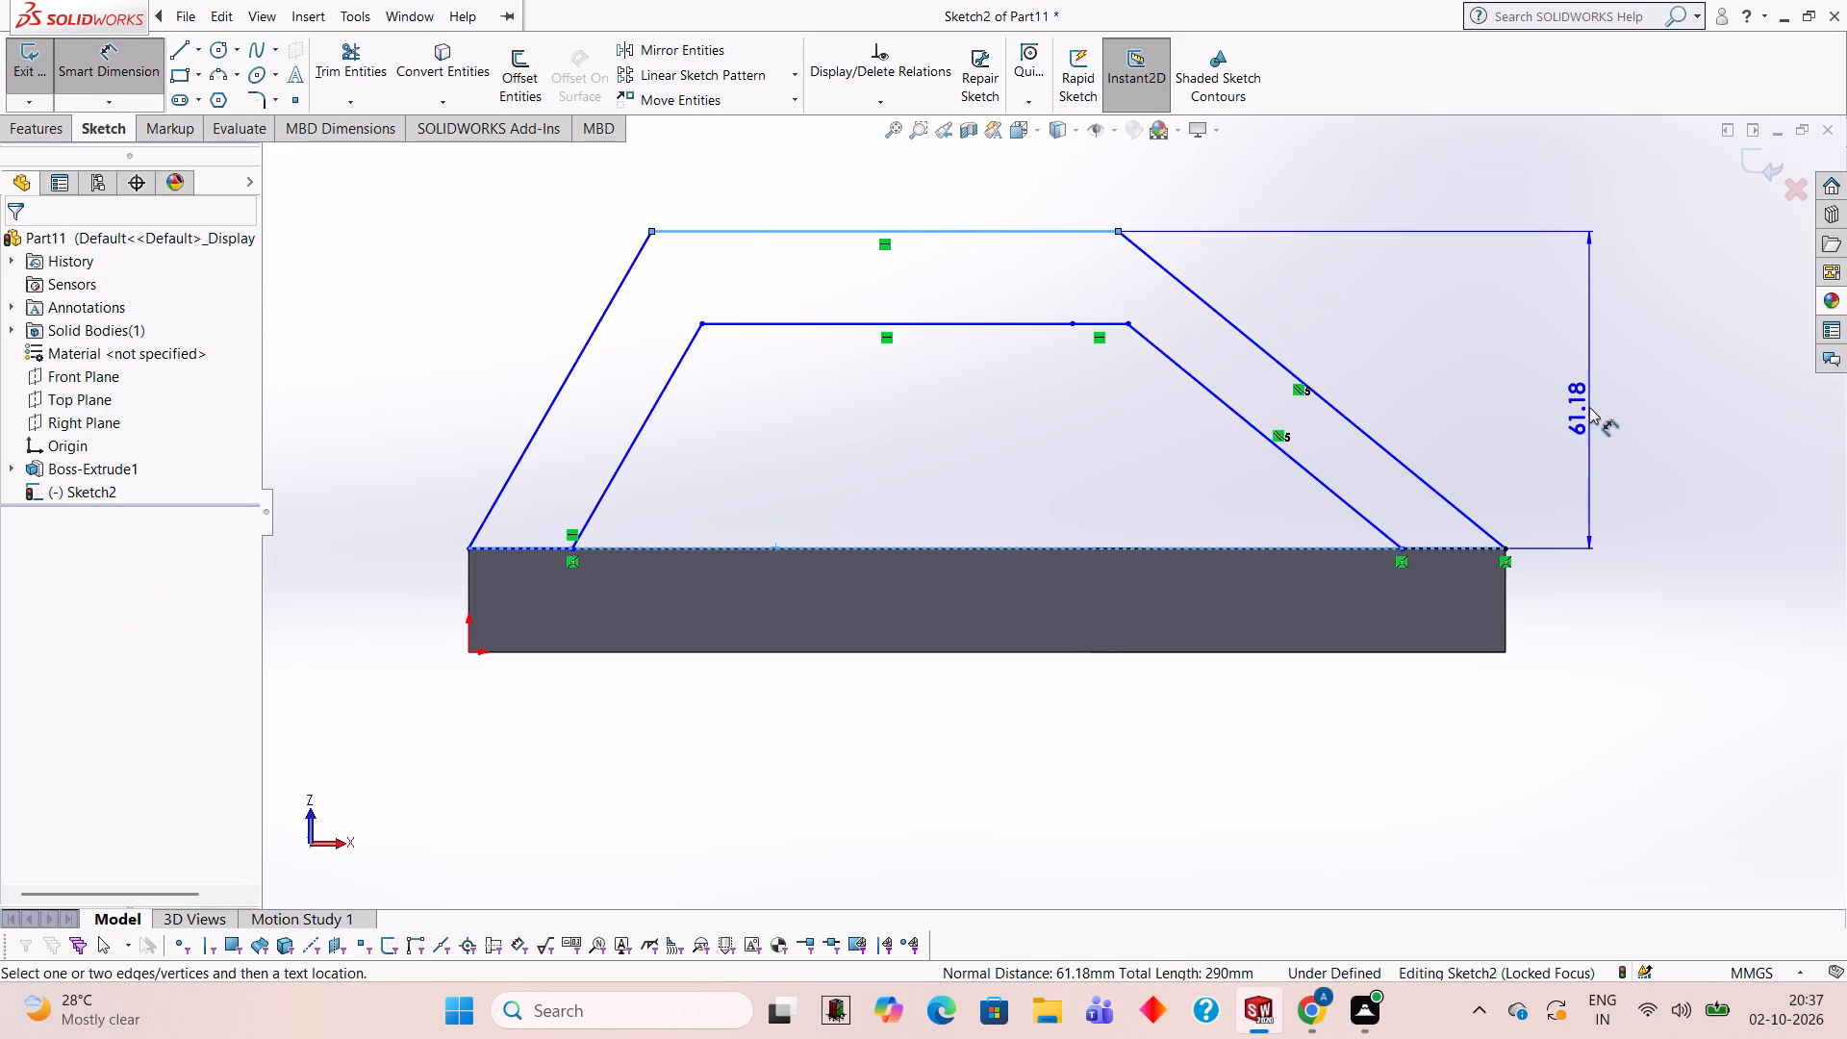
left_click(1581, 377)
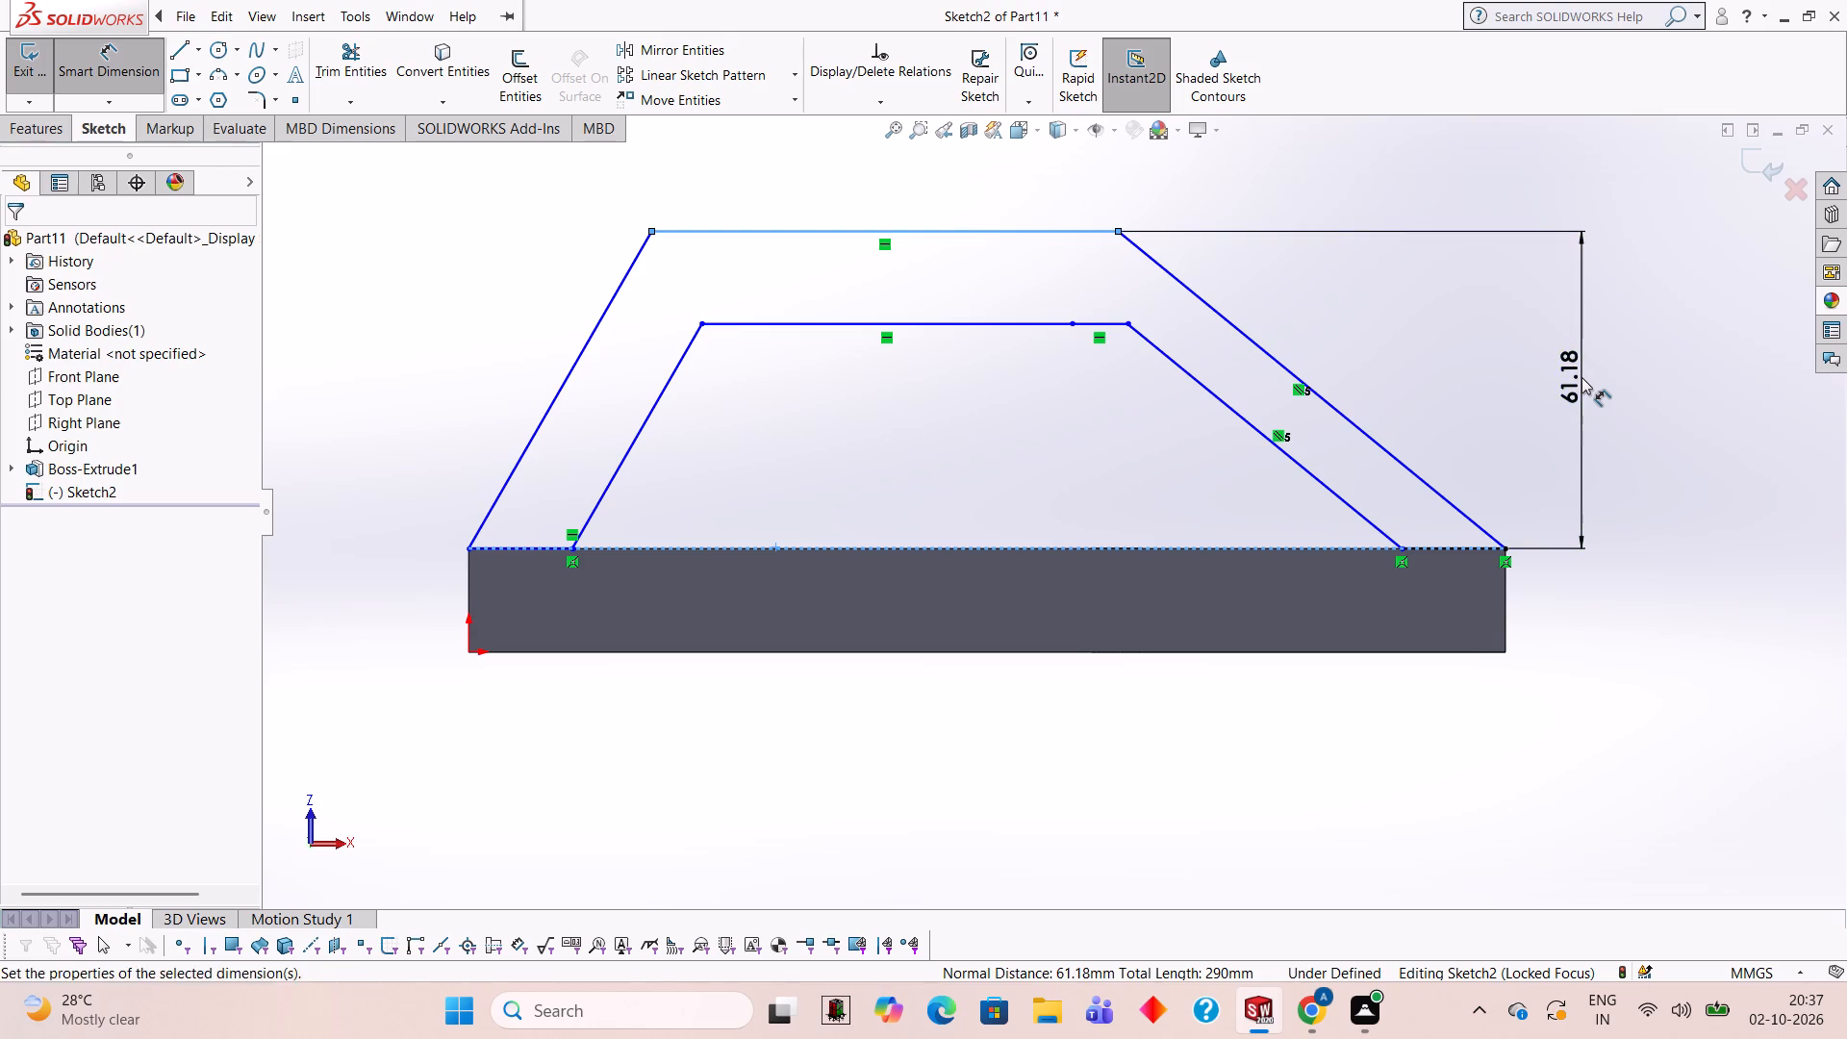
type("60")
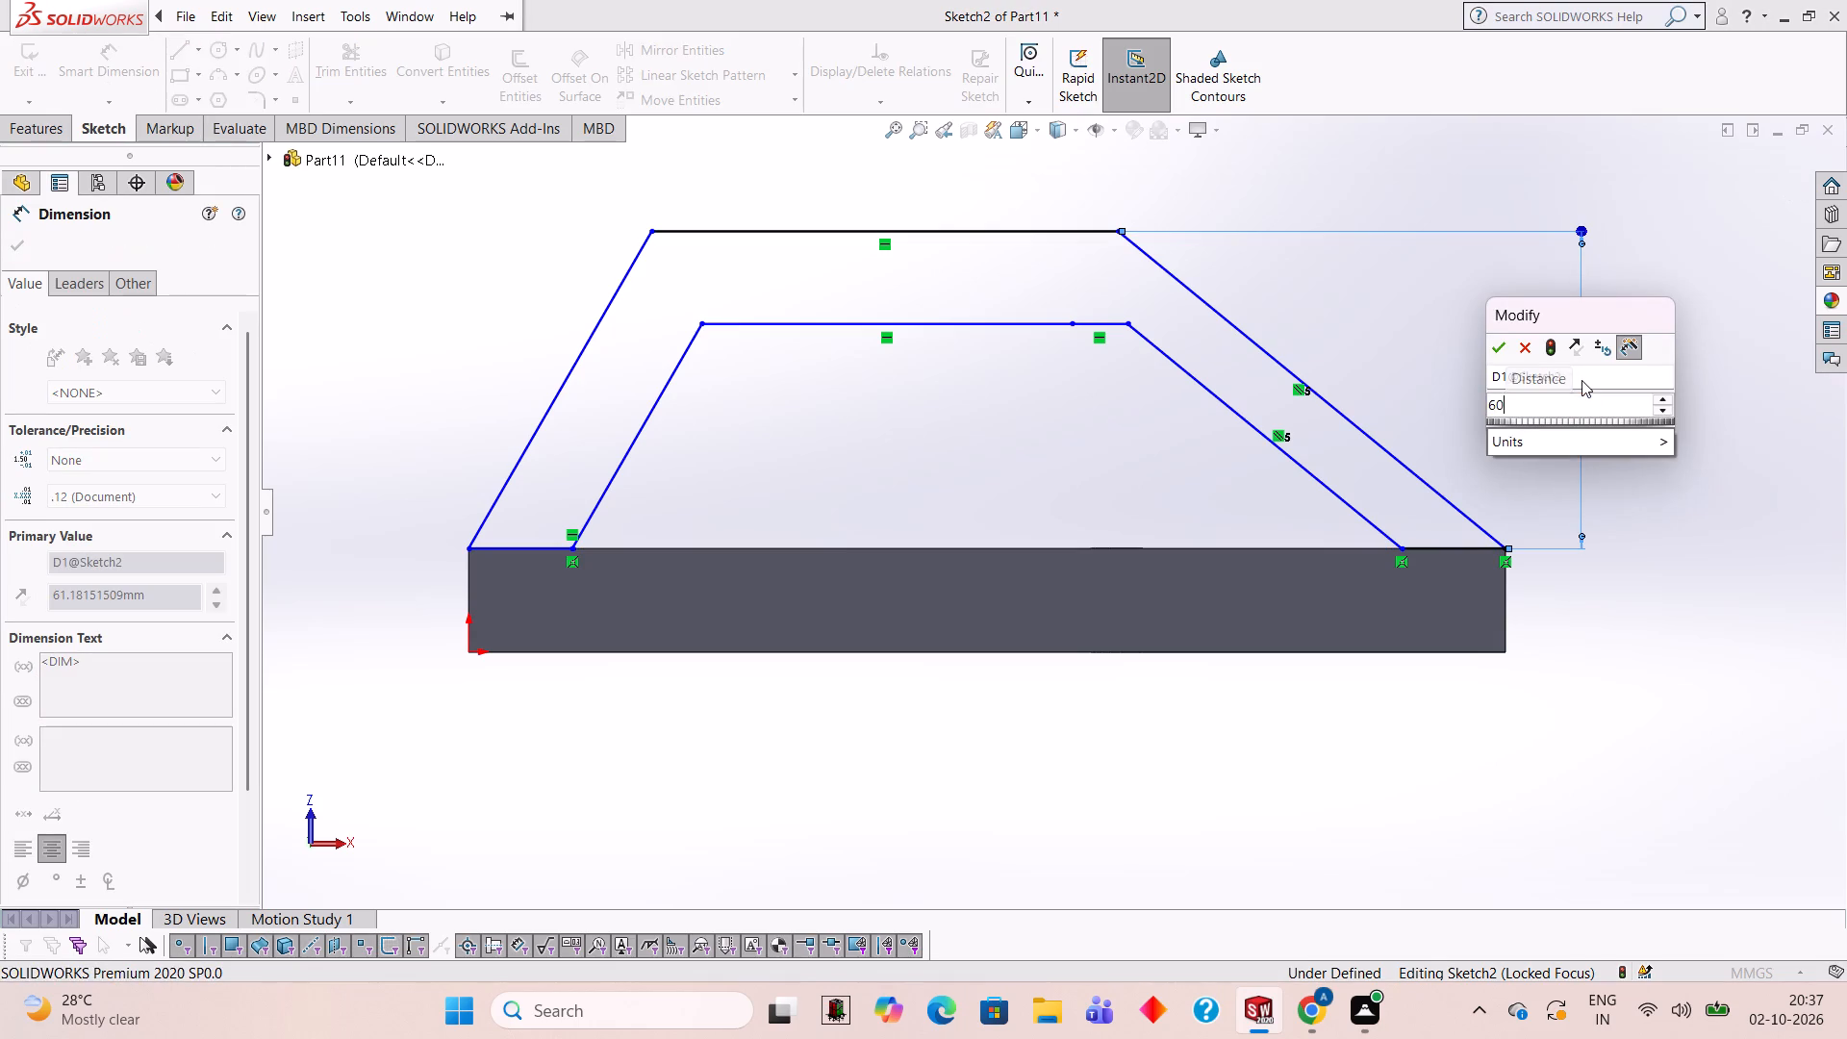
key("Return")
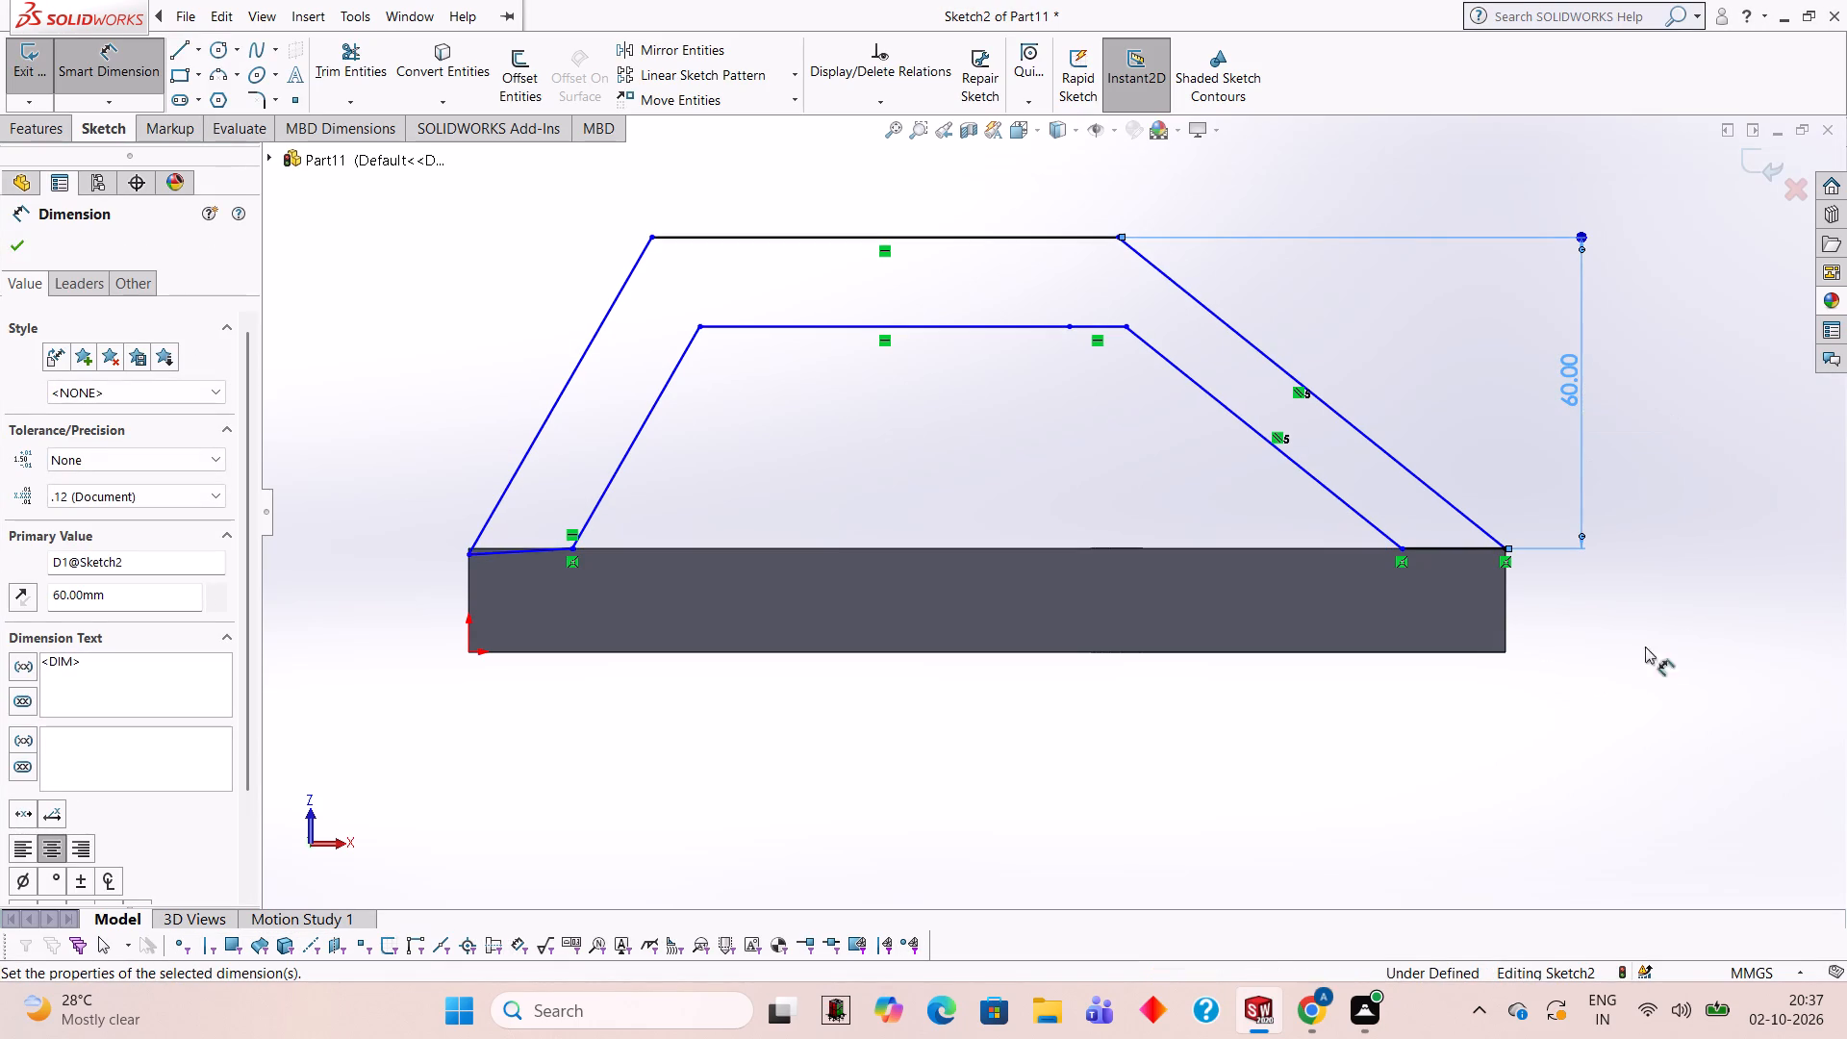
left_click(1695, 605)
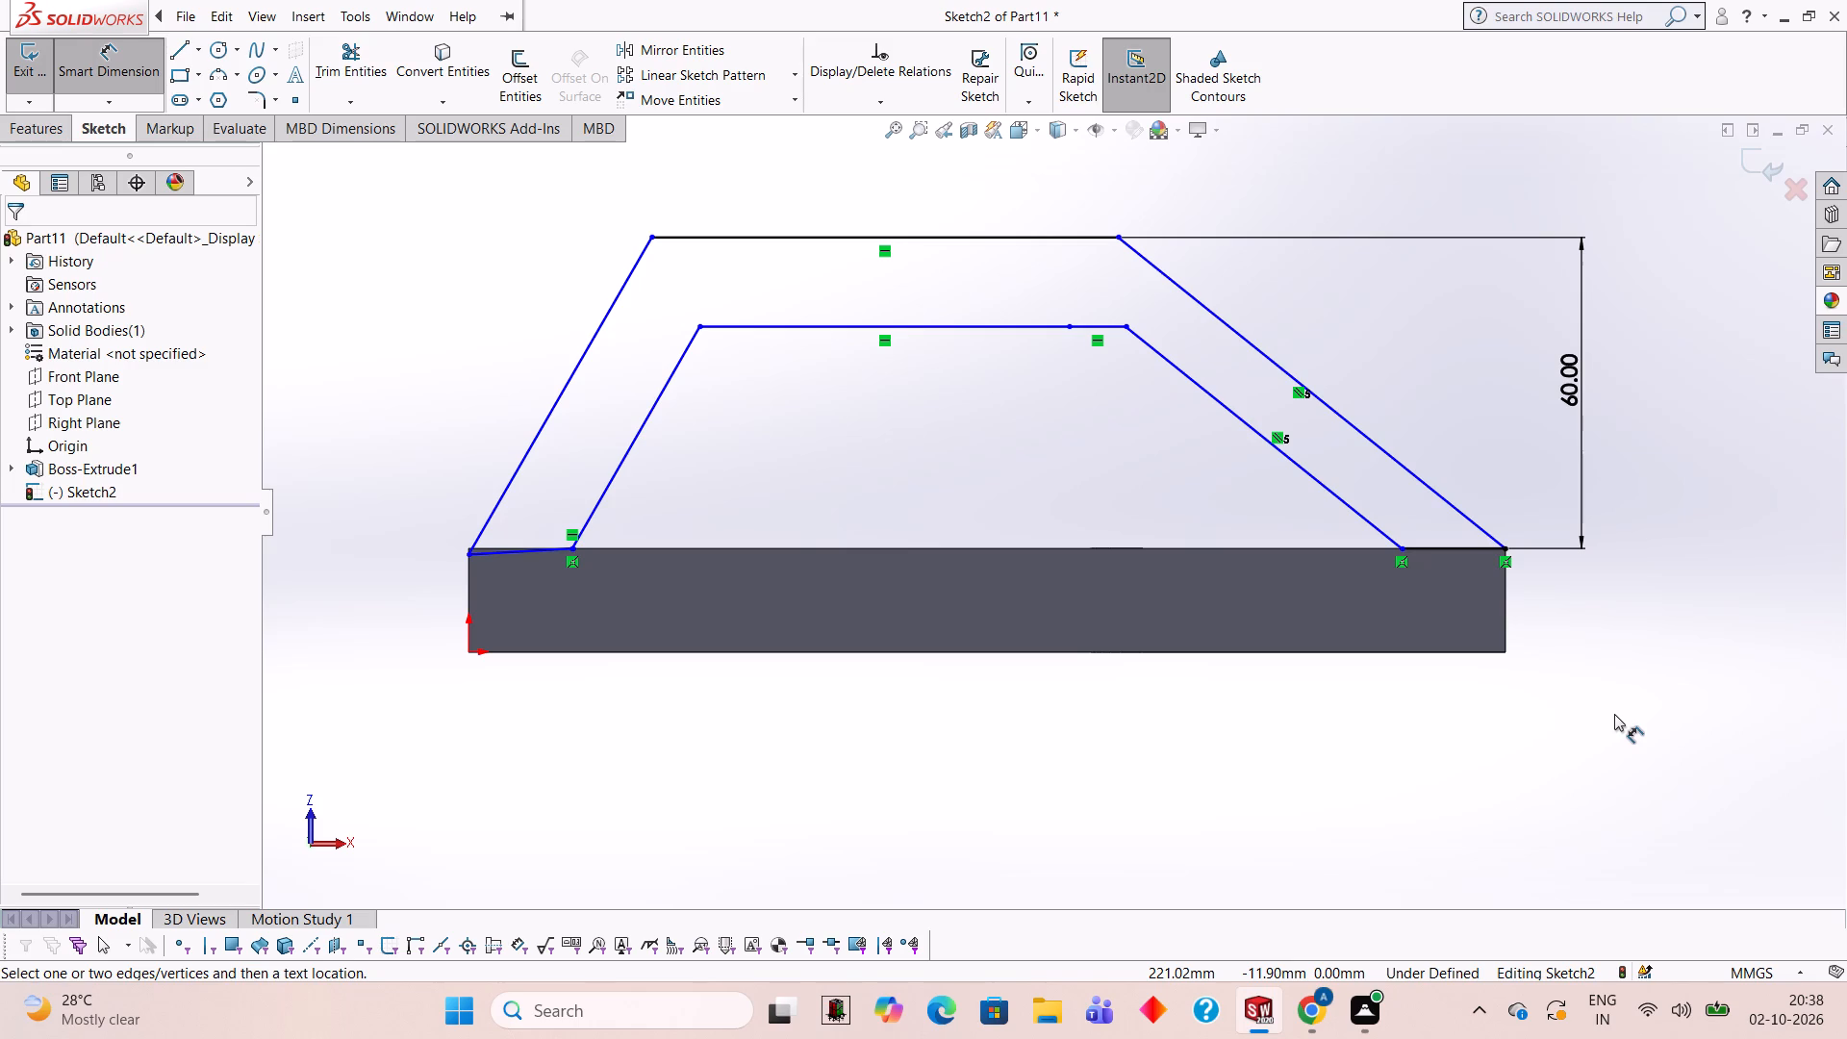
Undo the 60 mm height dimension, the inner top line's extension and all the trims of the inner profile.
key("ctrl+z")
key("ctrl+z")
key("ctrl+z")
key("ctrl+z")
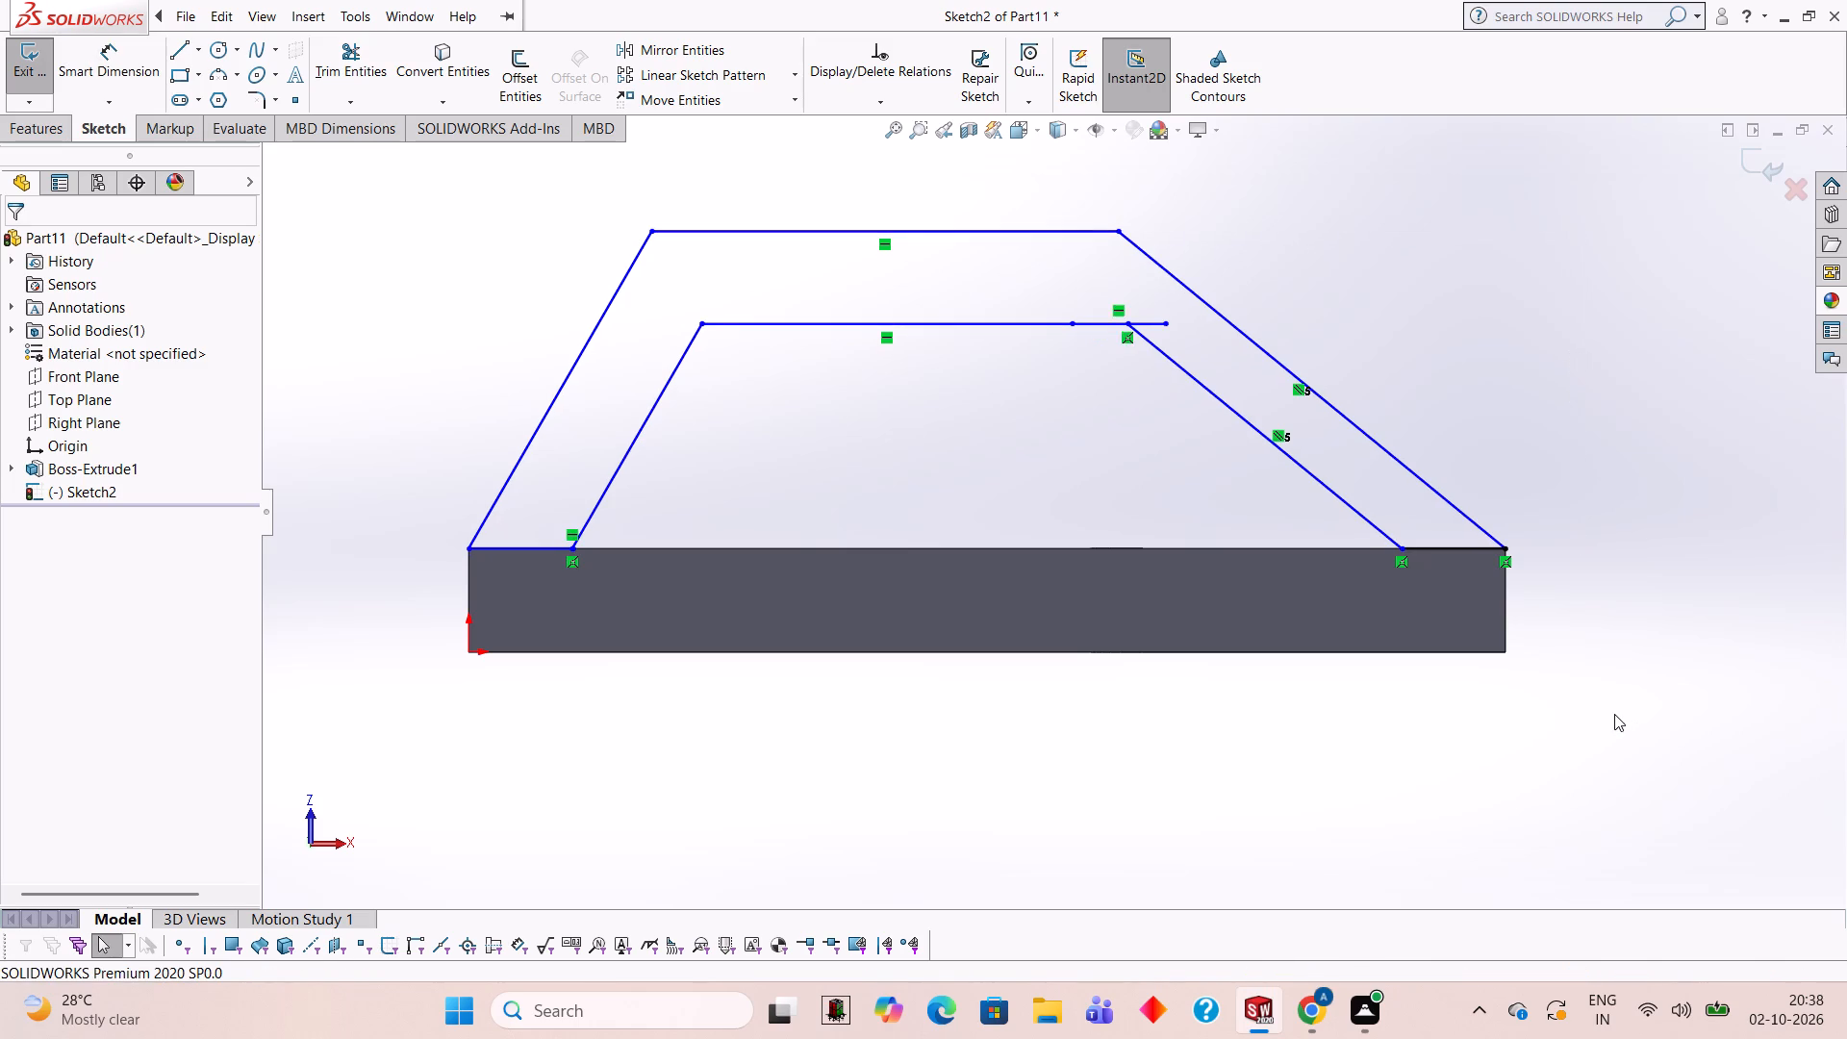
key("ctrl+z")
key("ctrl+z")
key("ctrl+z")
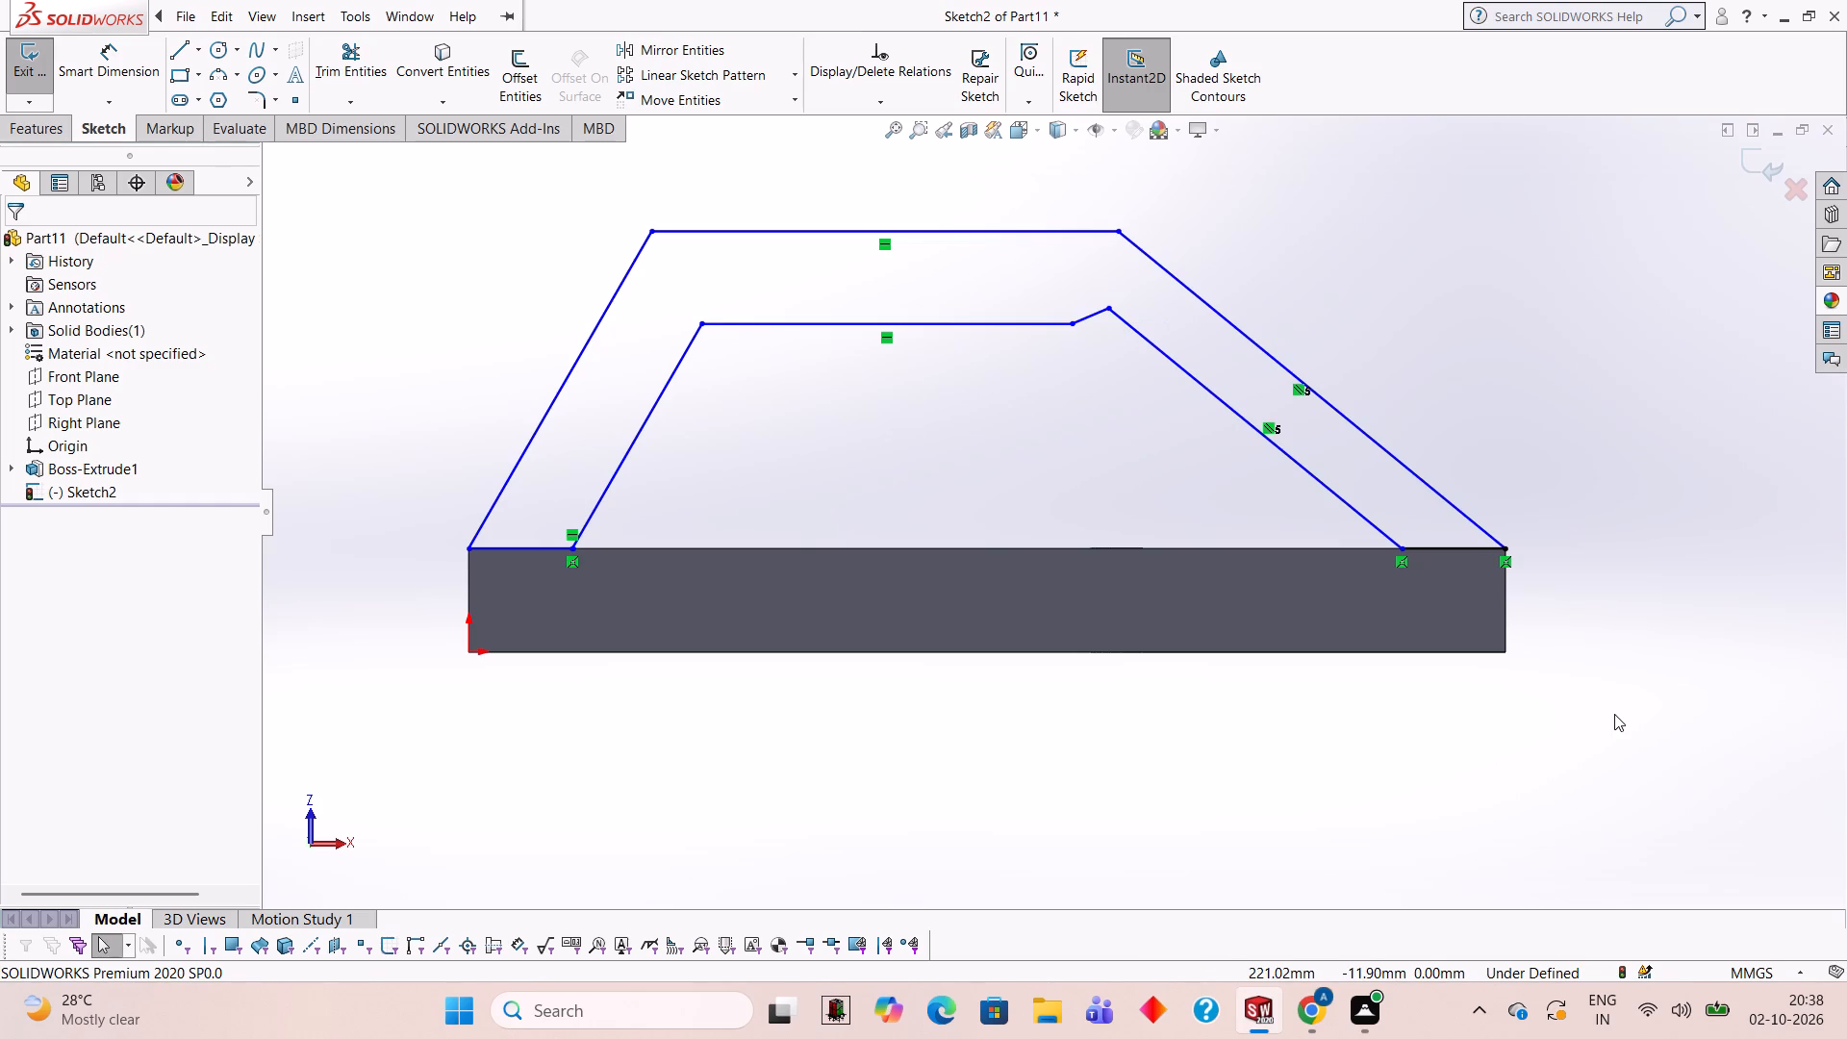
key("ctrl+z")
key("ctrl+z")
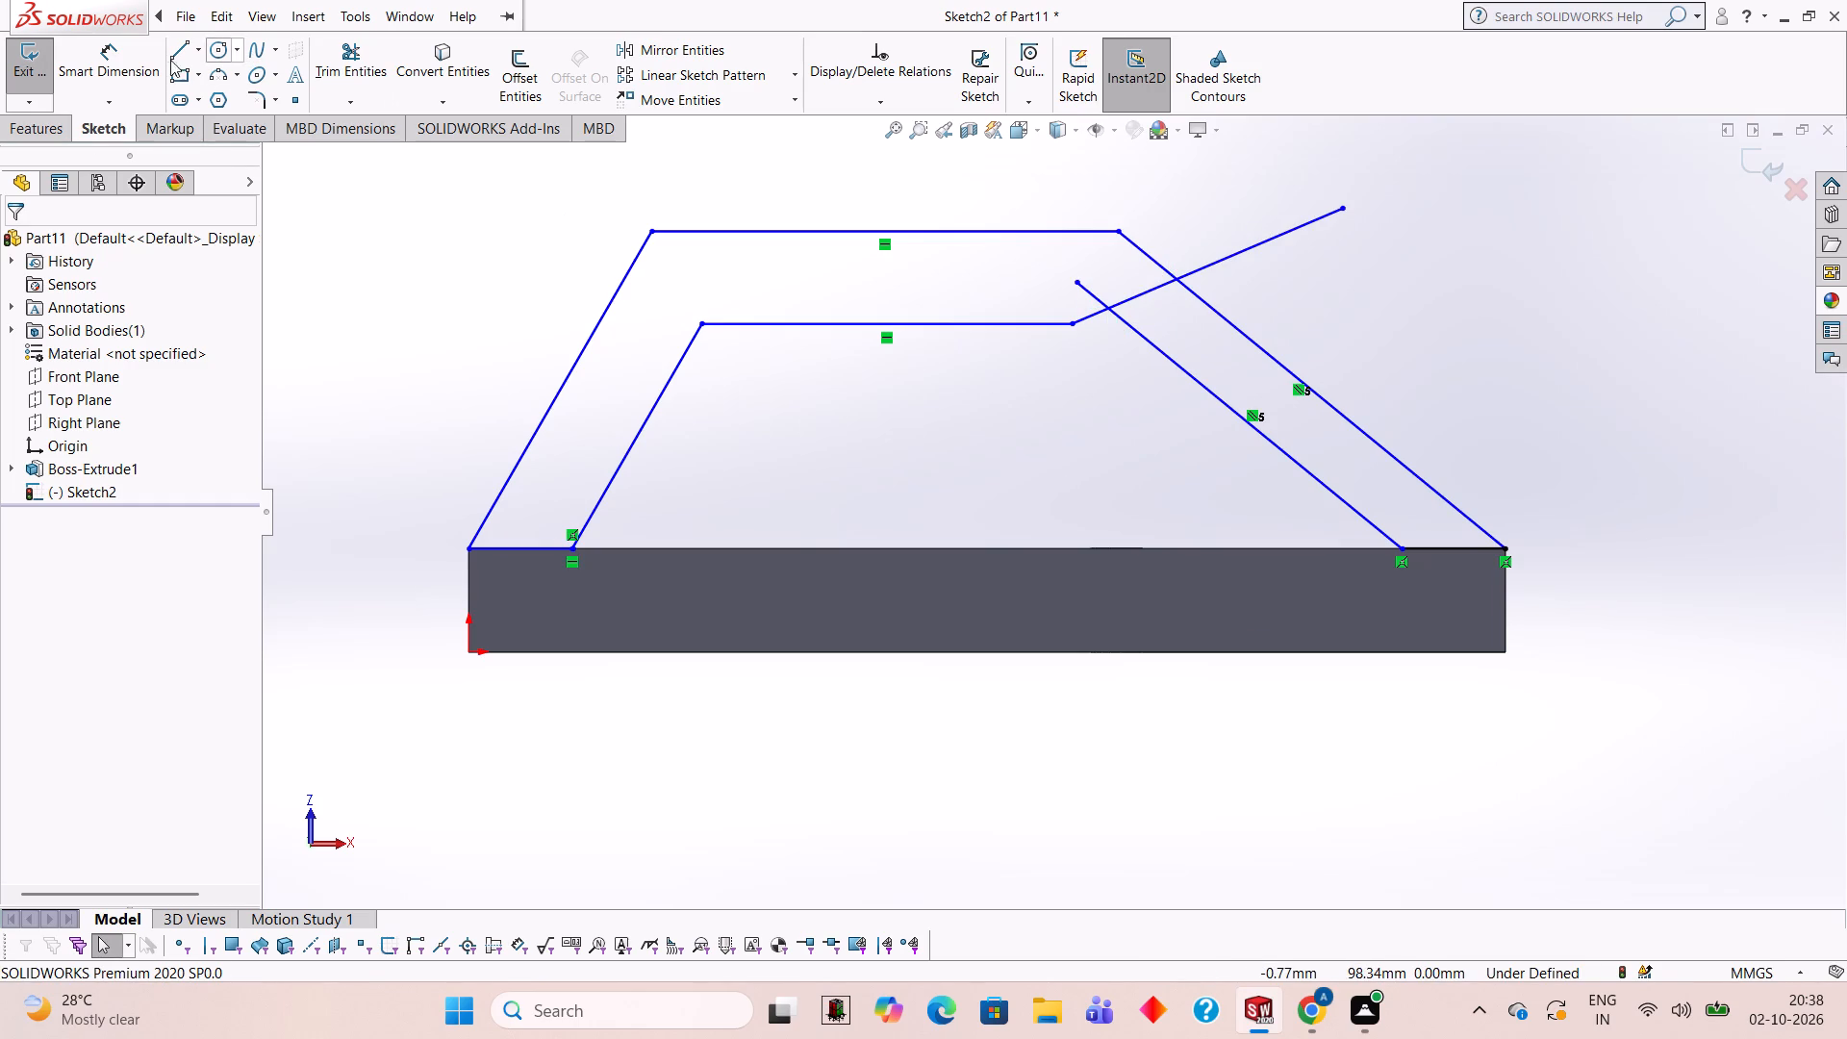
Dimension the two short base lines of the trapezoidal profile as 20 mm each.
left_click(107, 67)
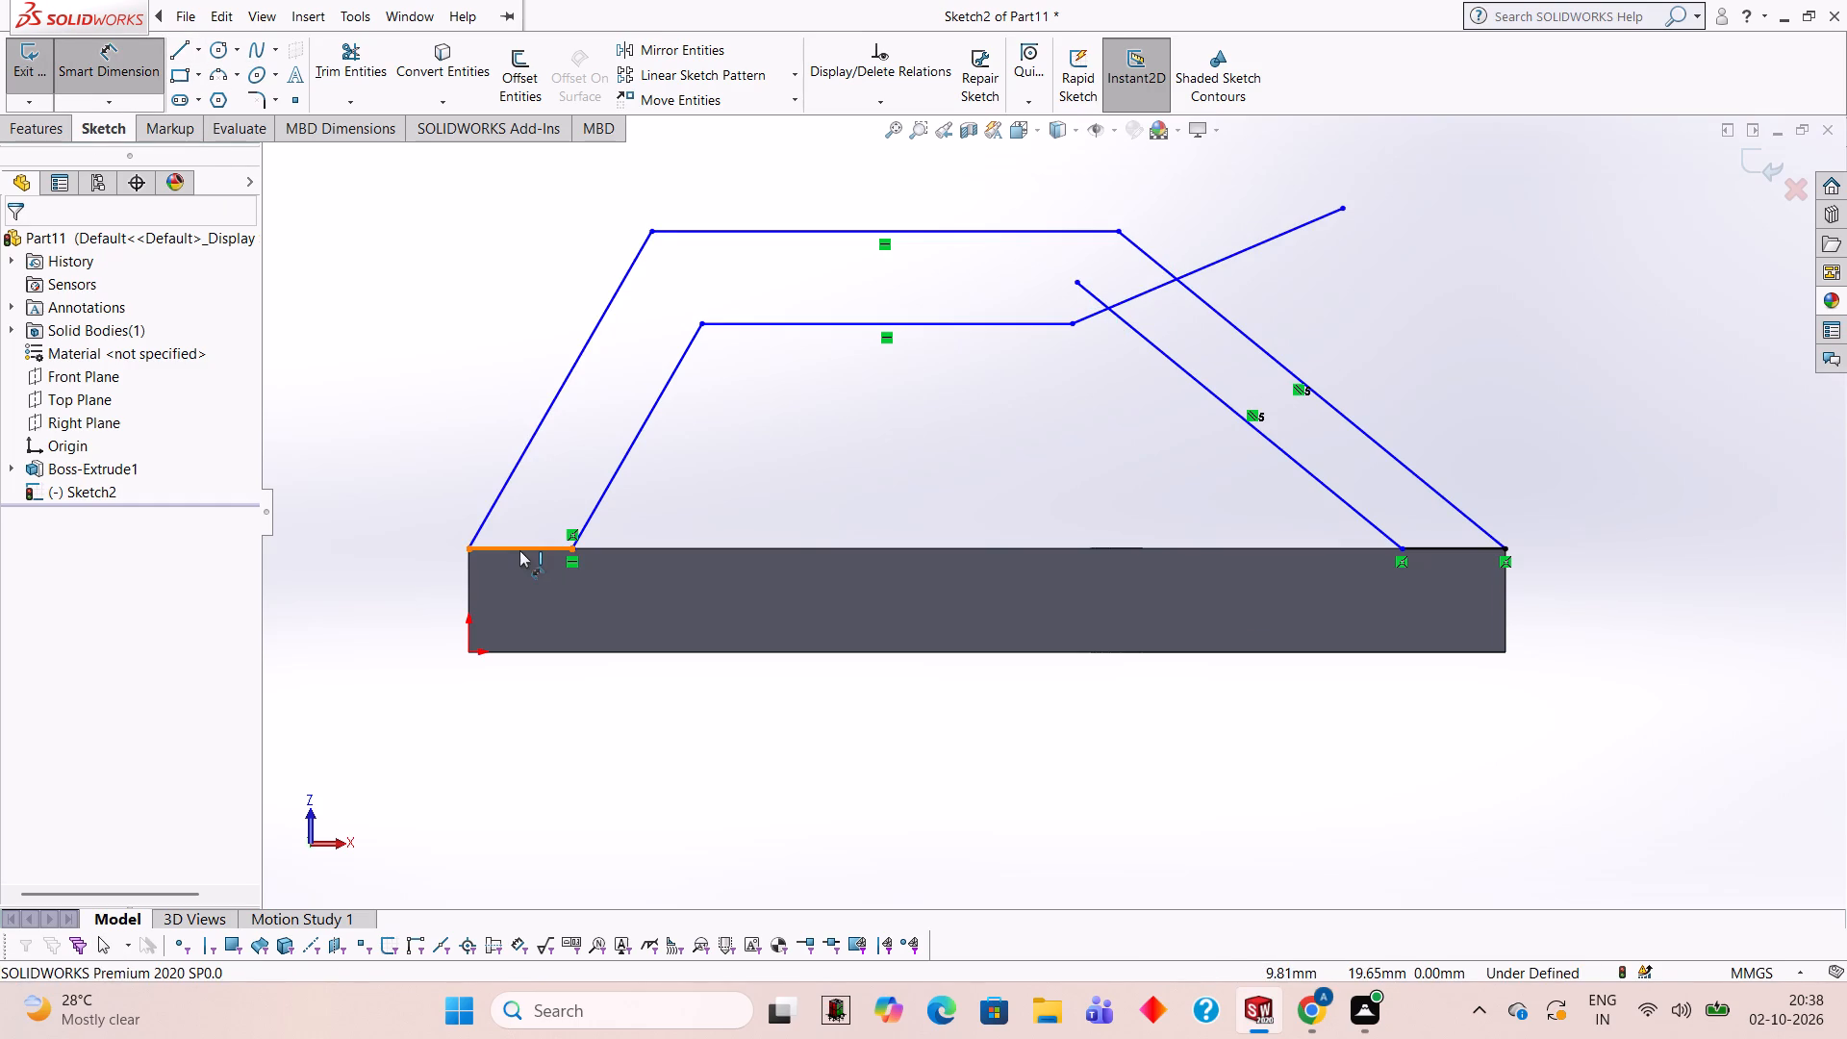
left_click(519, 549)
left_click(532, 741)
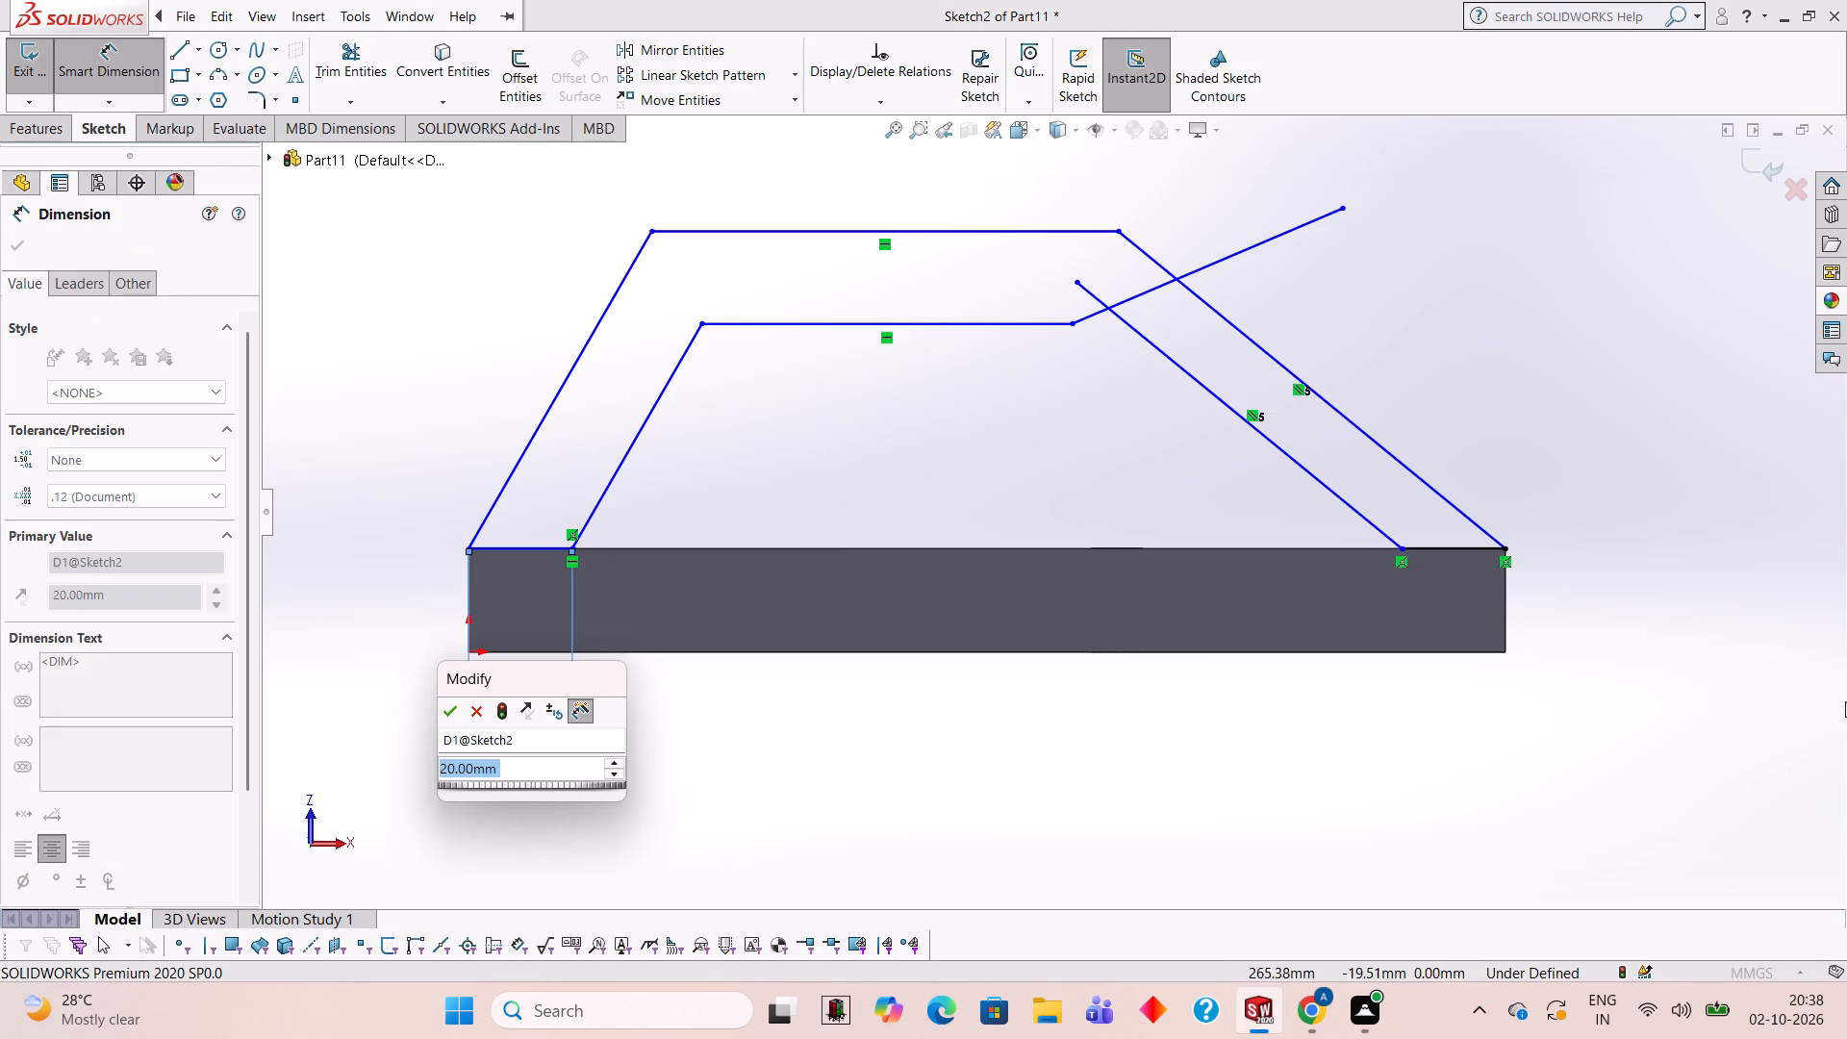
left_click(1458, 551)
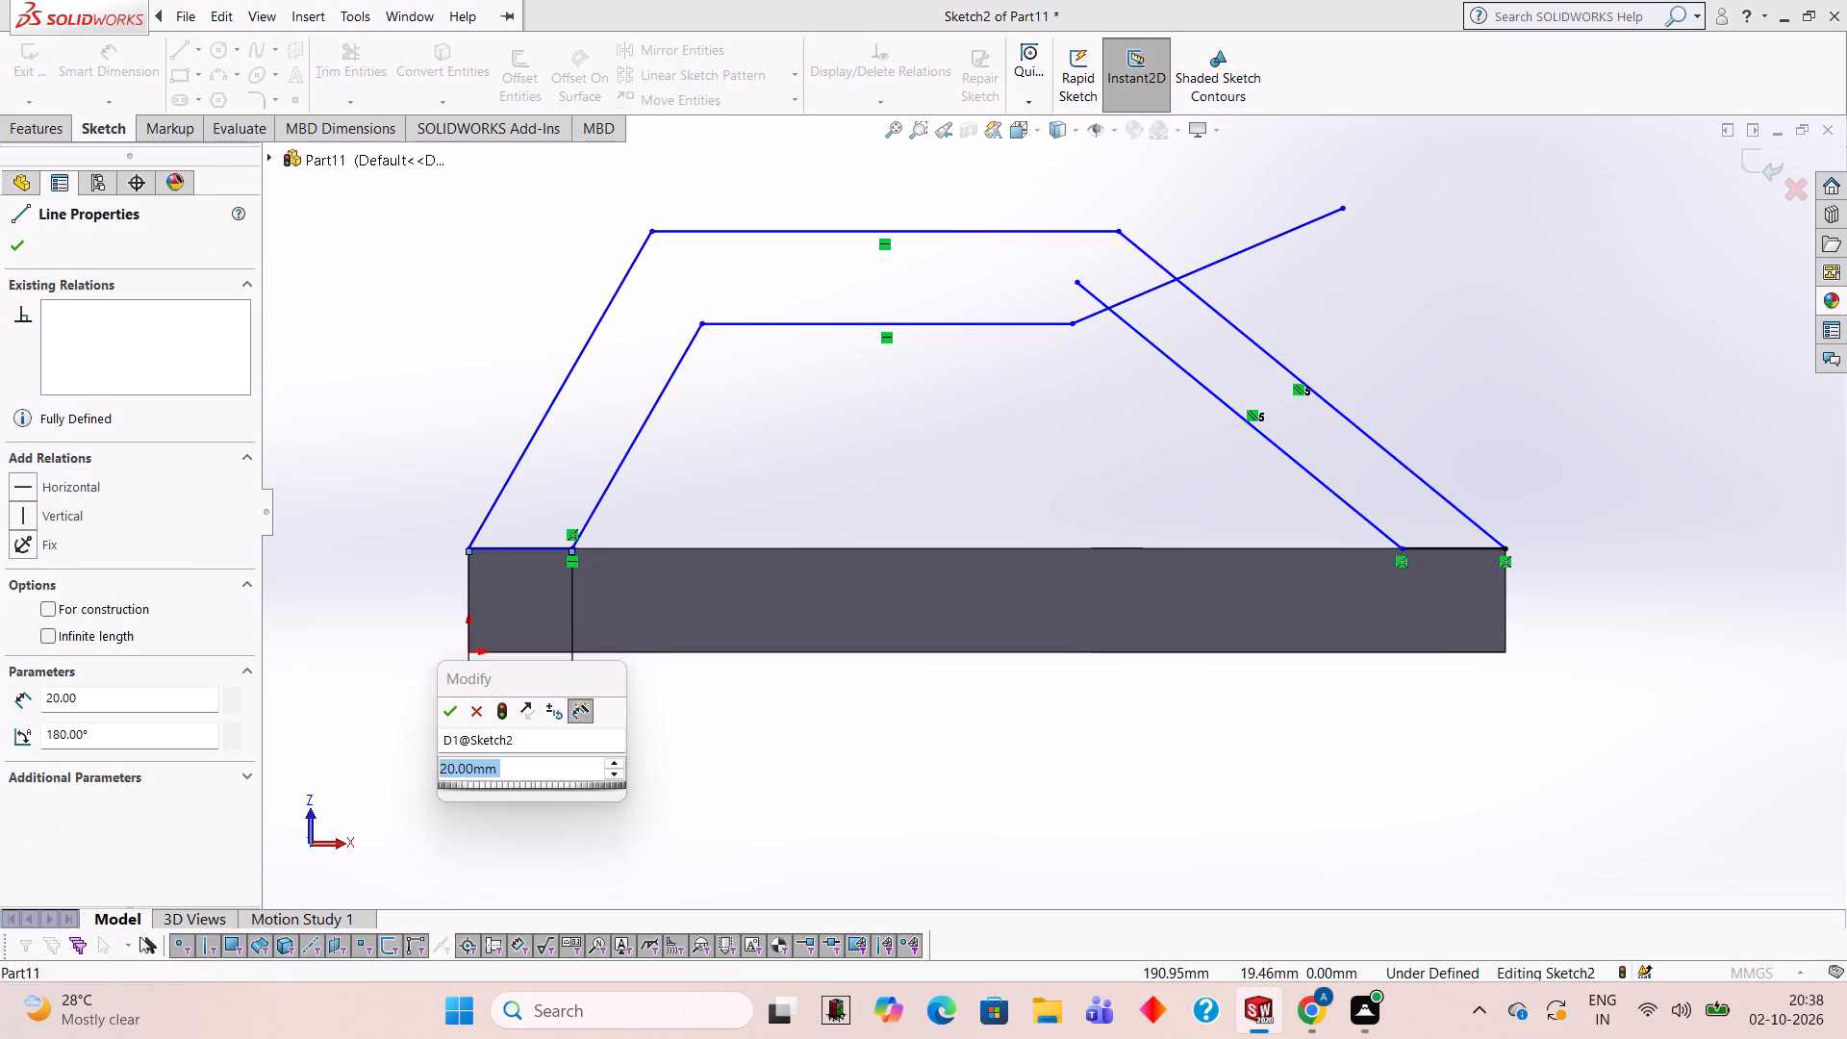
left_click(454, 717)
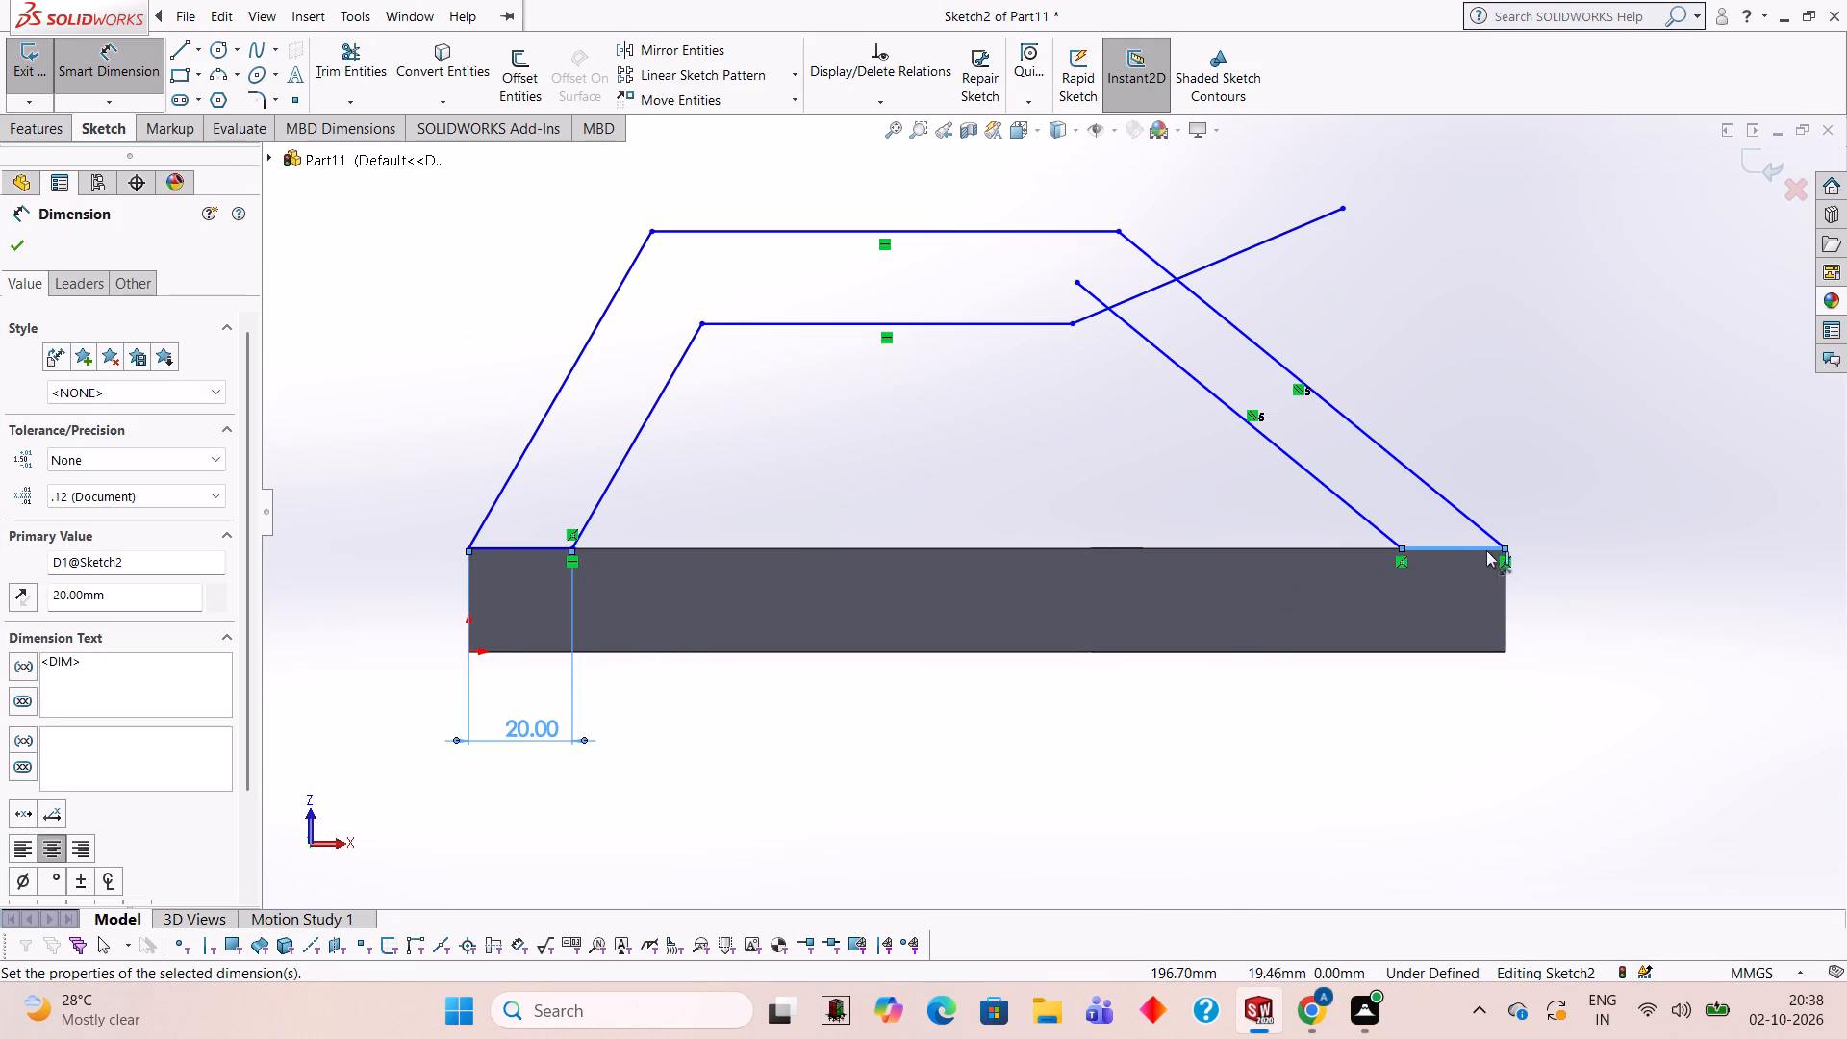
left_click(1466, 548)
left_click(1437, 697)
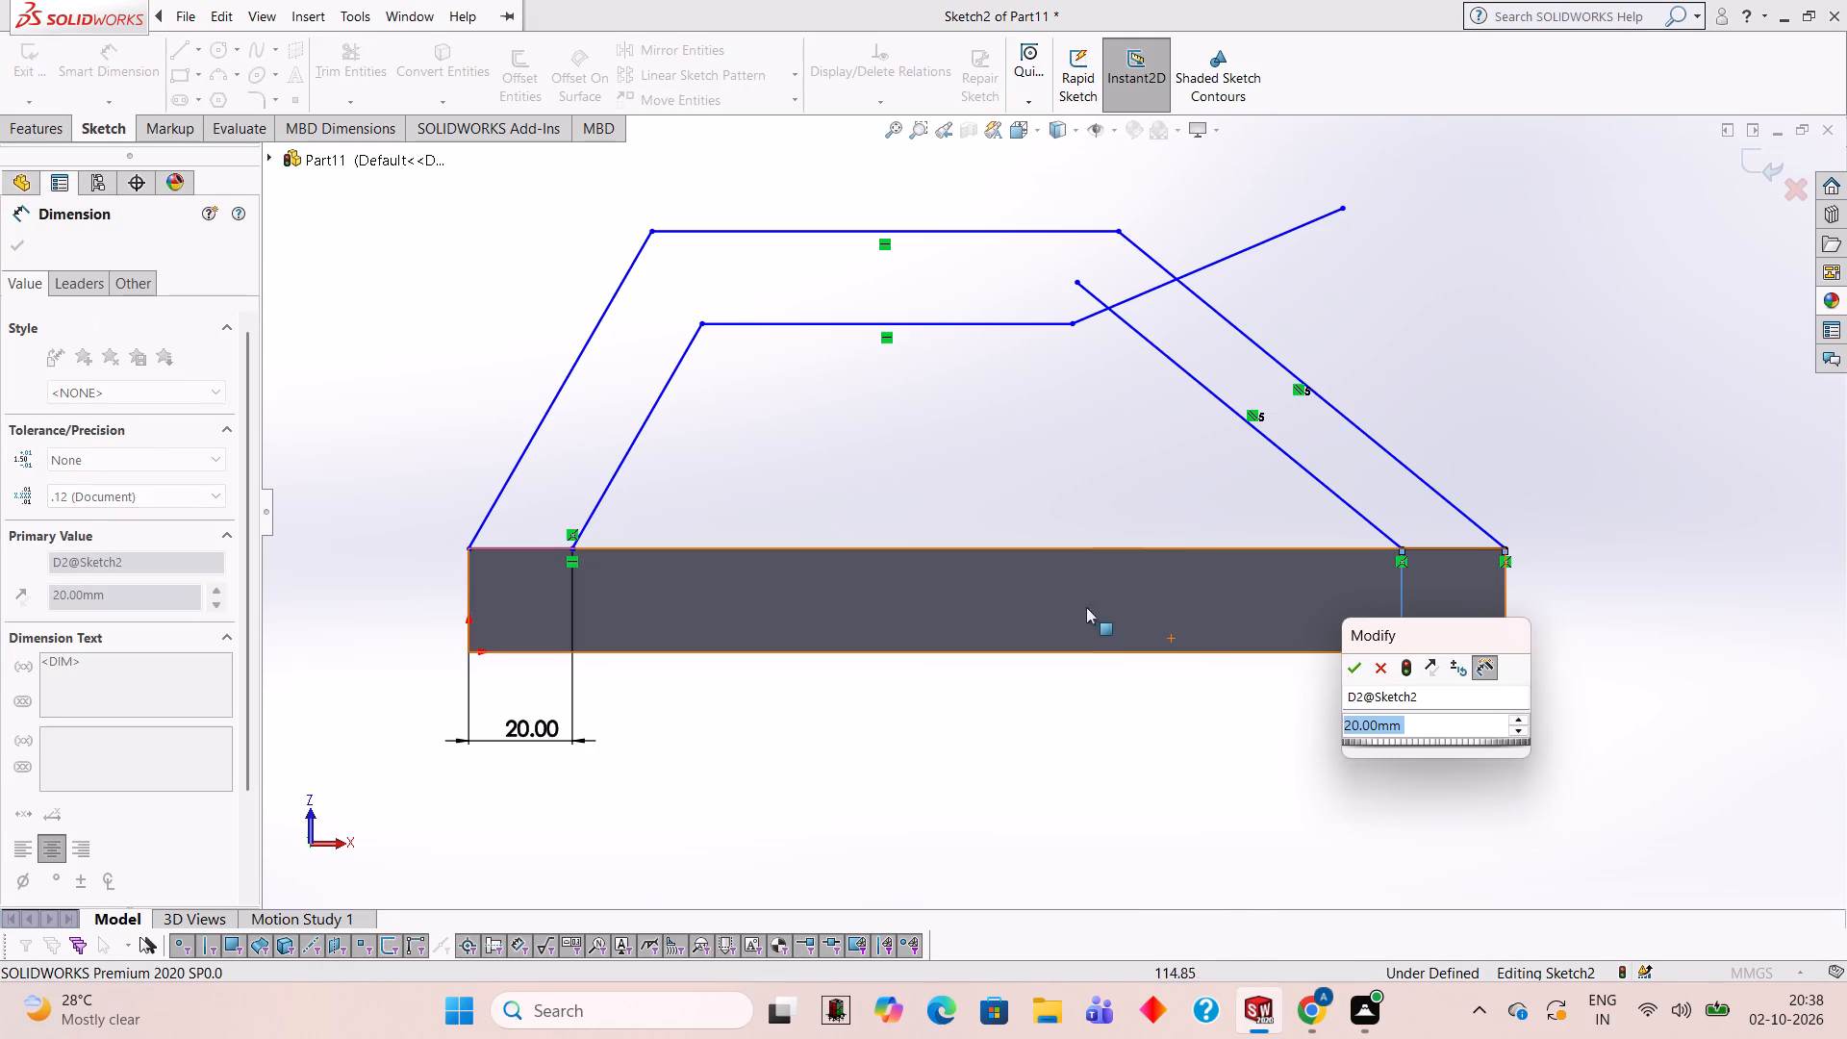
left_click(1354, 674)
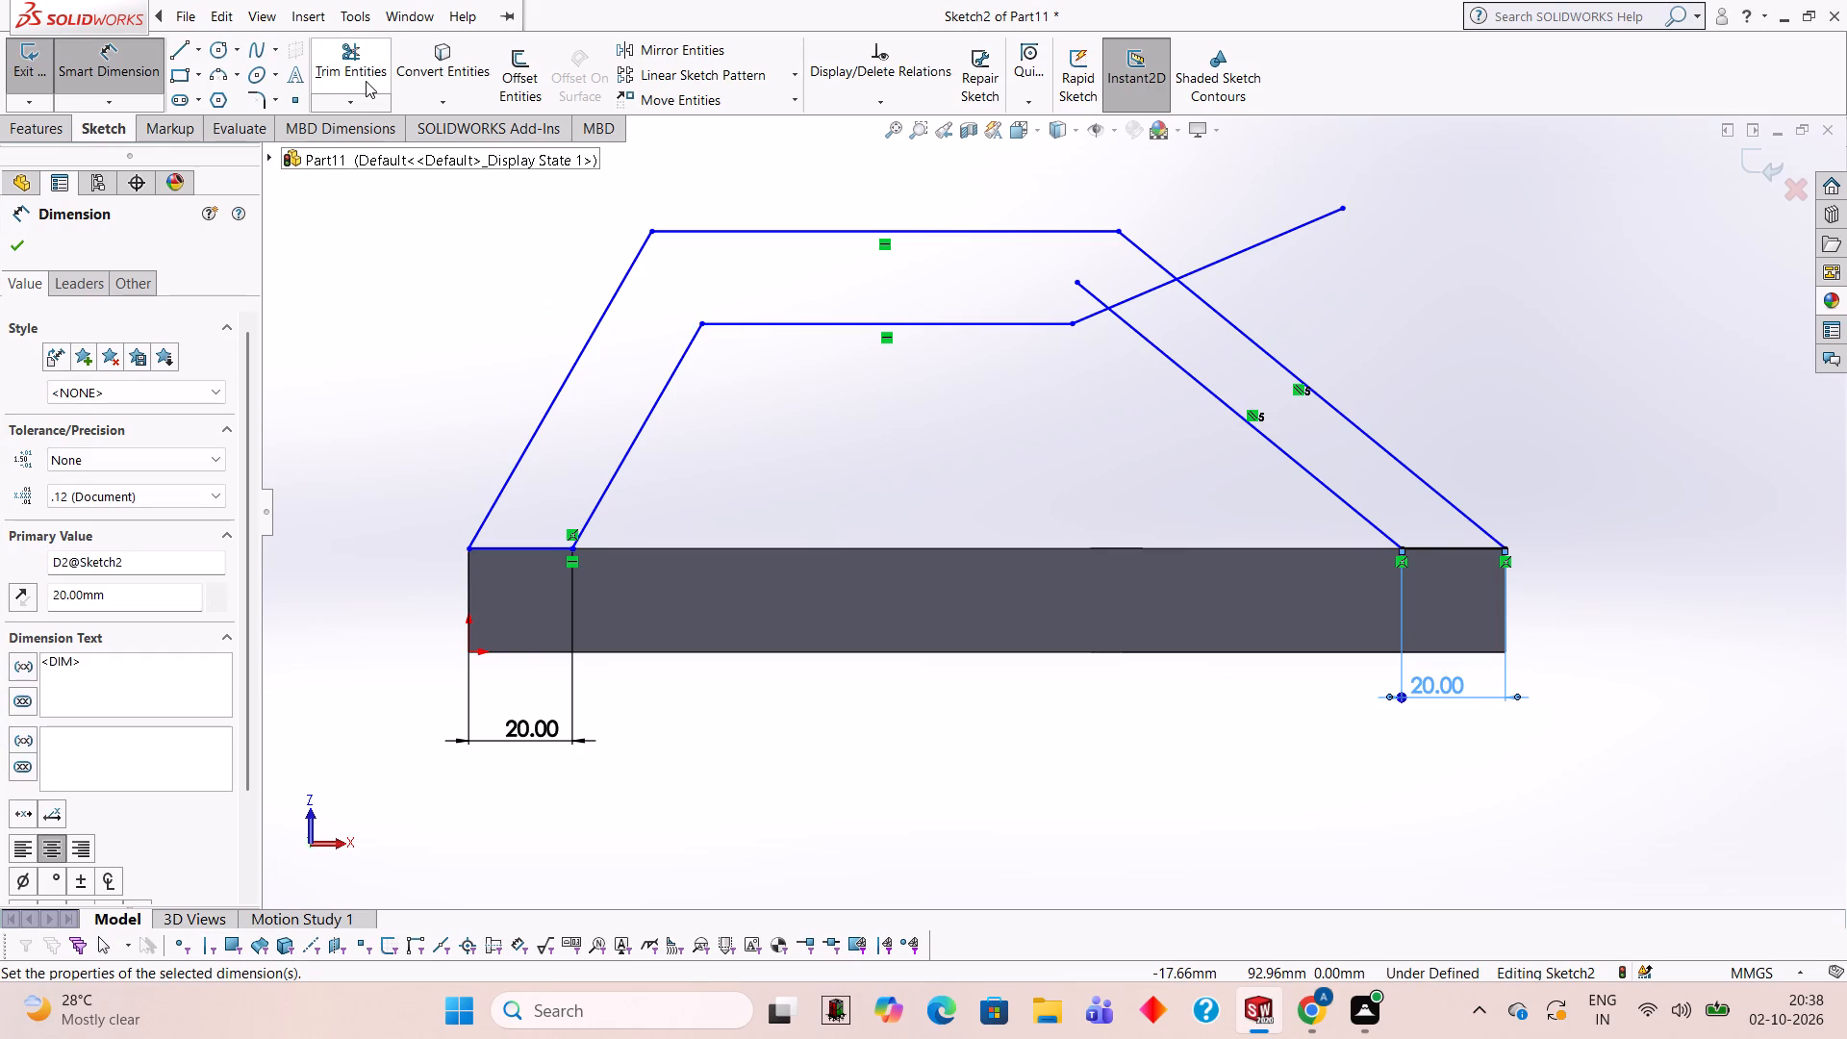
Trim away the slanted stray line, the inner top line and the upper end of the inner right side.
left_click(366, 81)
left_click(1305, 223)
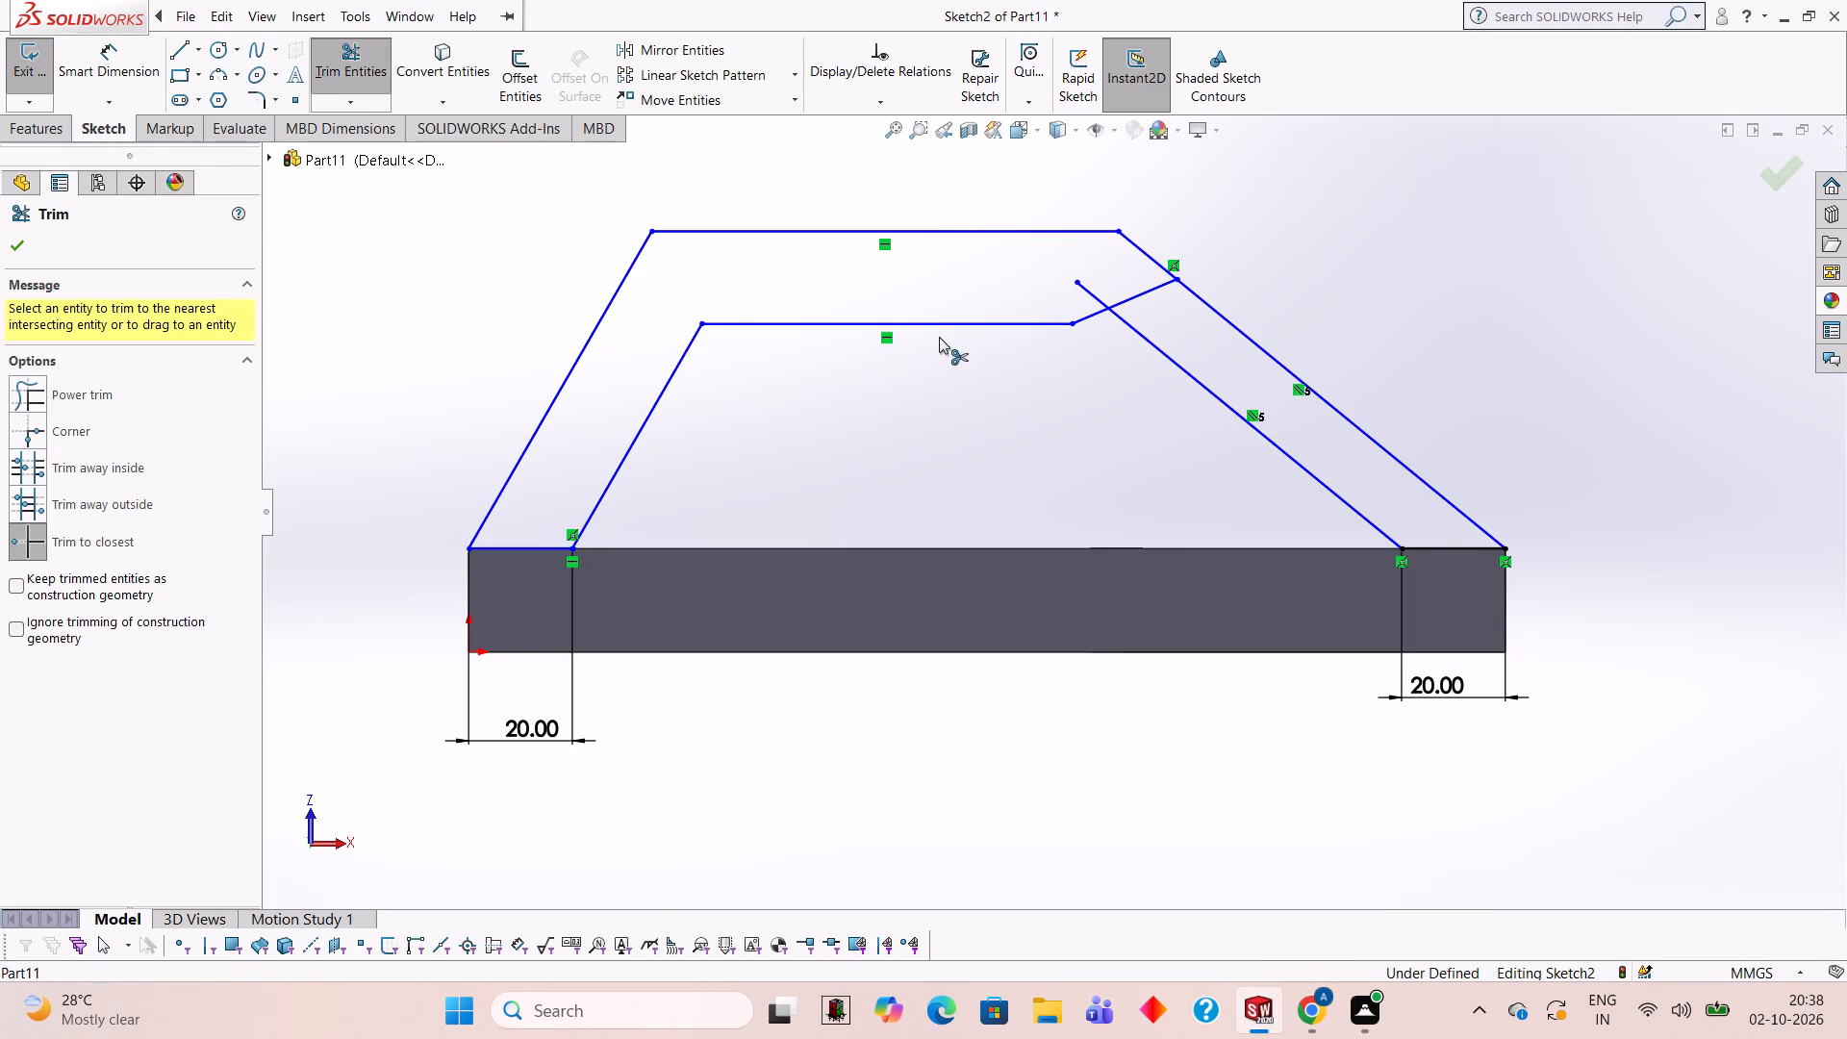
left_click(936, 323)
left_click(1089, 292)
left_click(1096, 307)
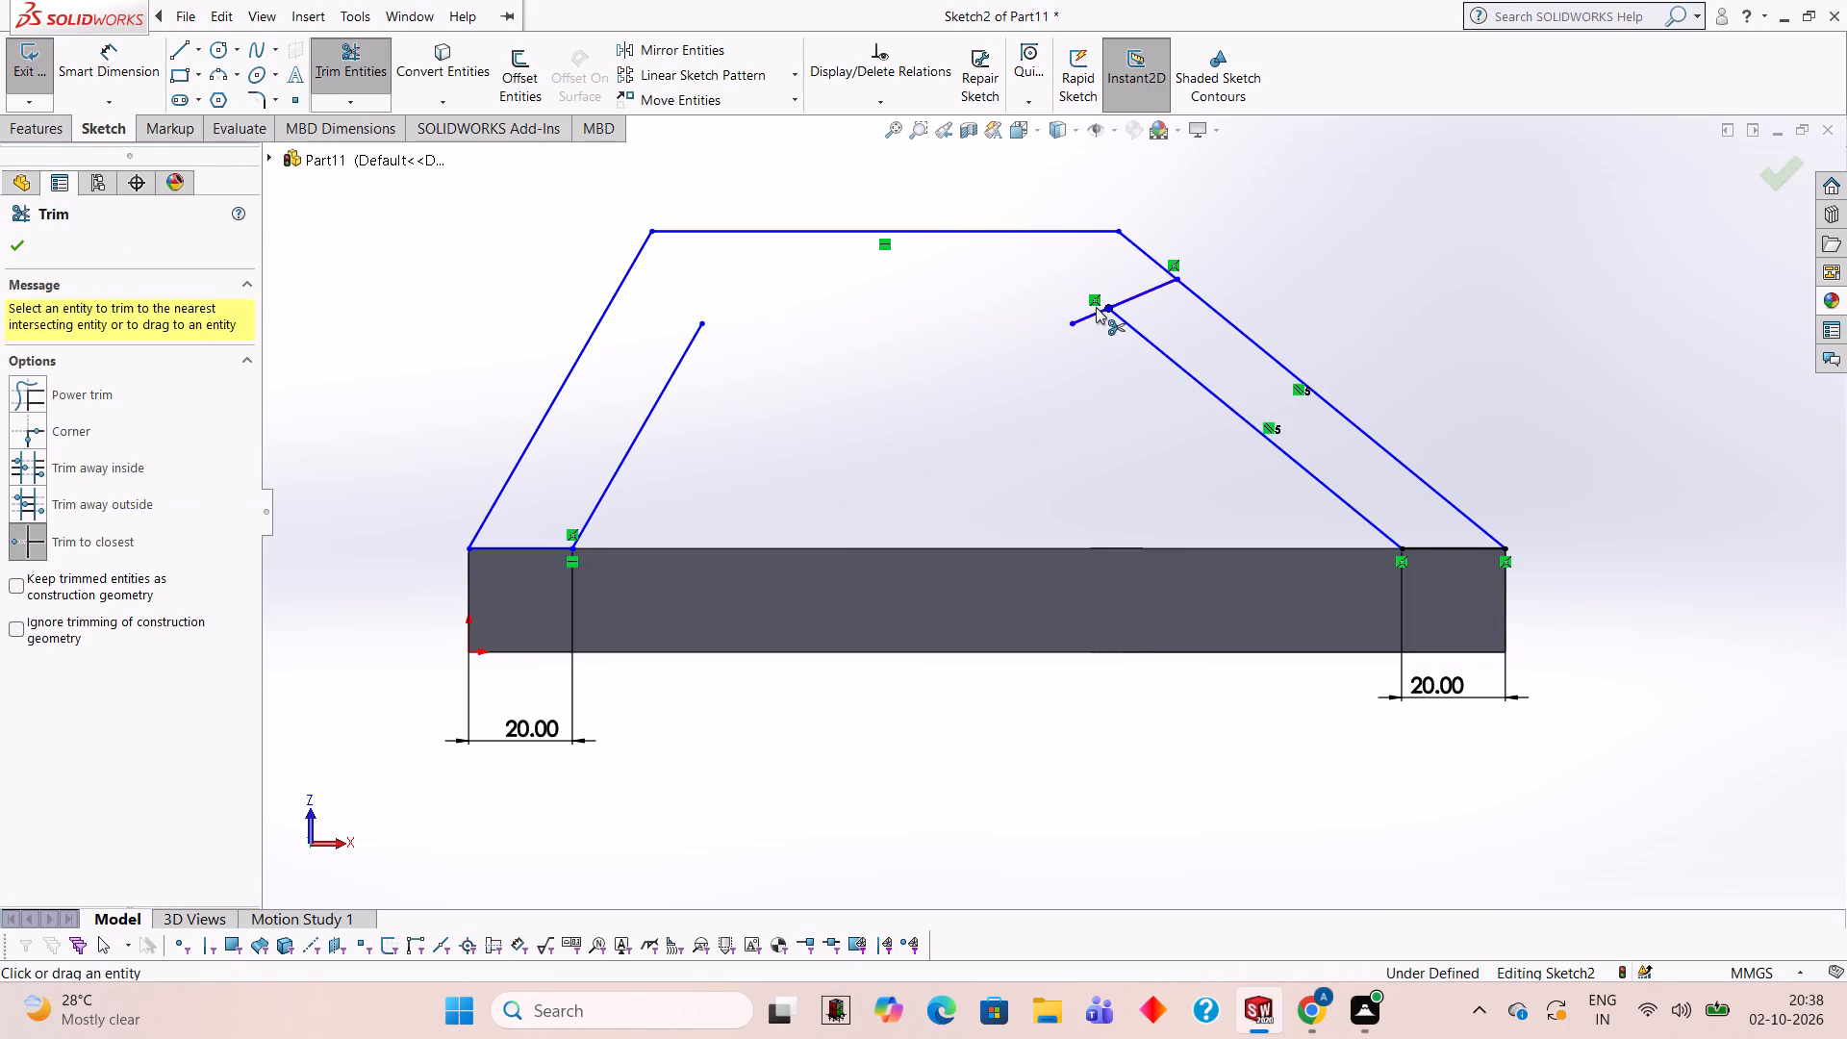
left_click(1158, 288)
left_click(1096, 315)
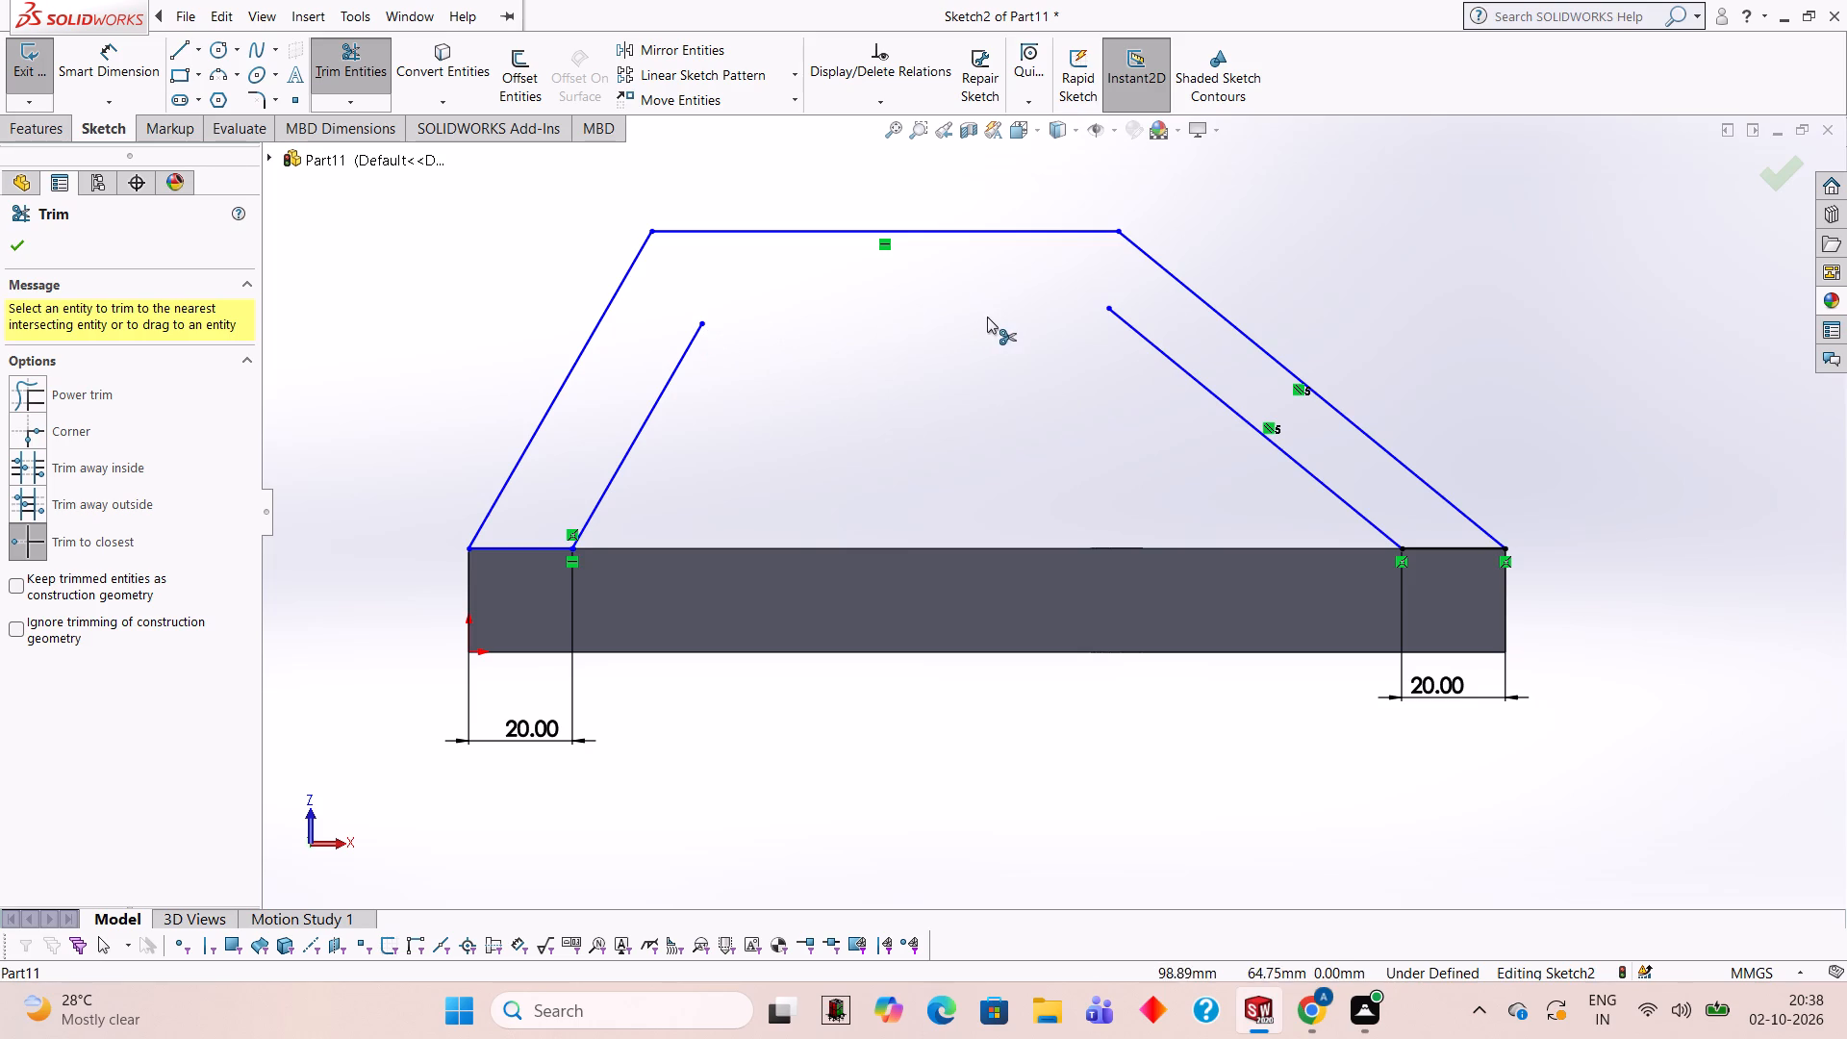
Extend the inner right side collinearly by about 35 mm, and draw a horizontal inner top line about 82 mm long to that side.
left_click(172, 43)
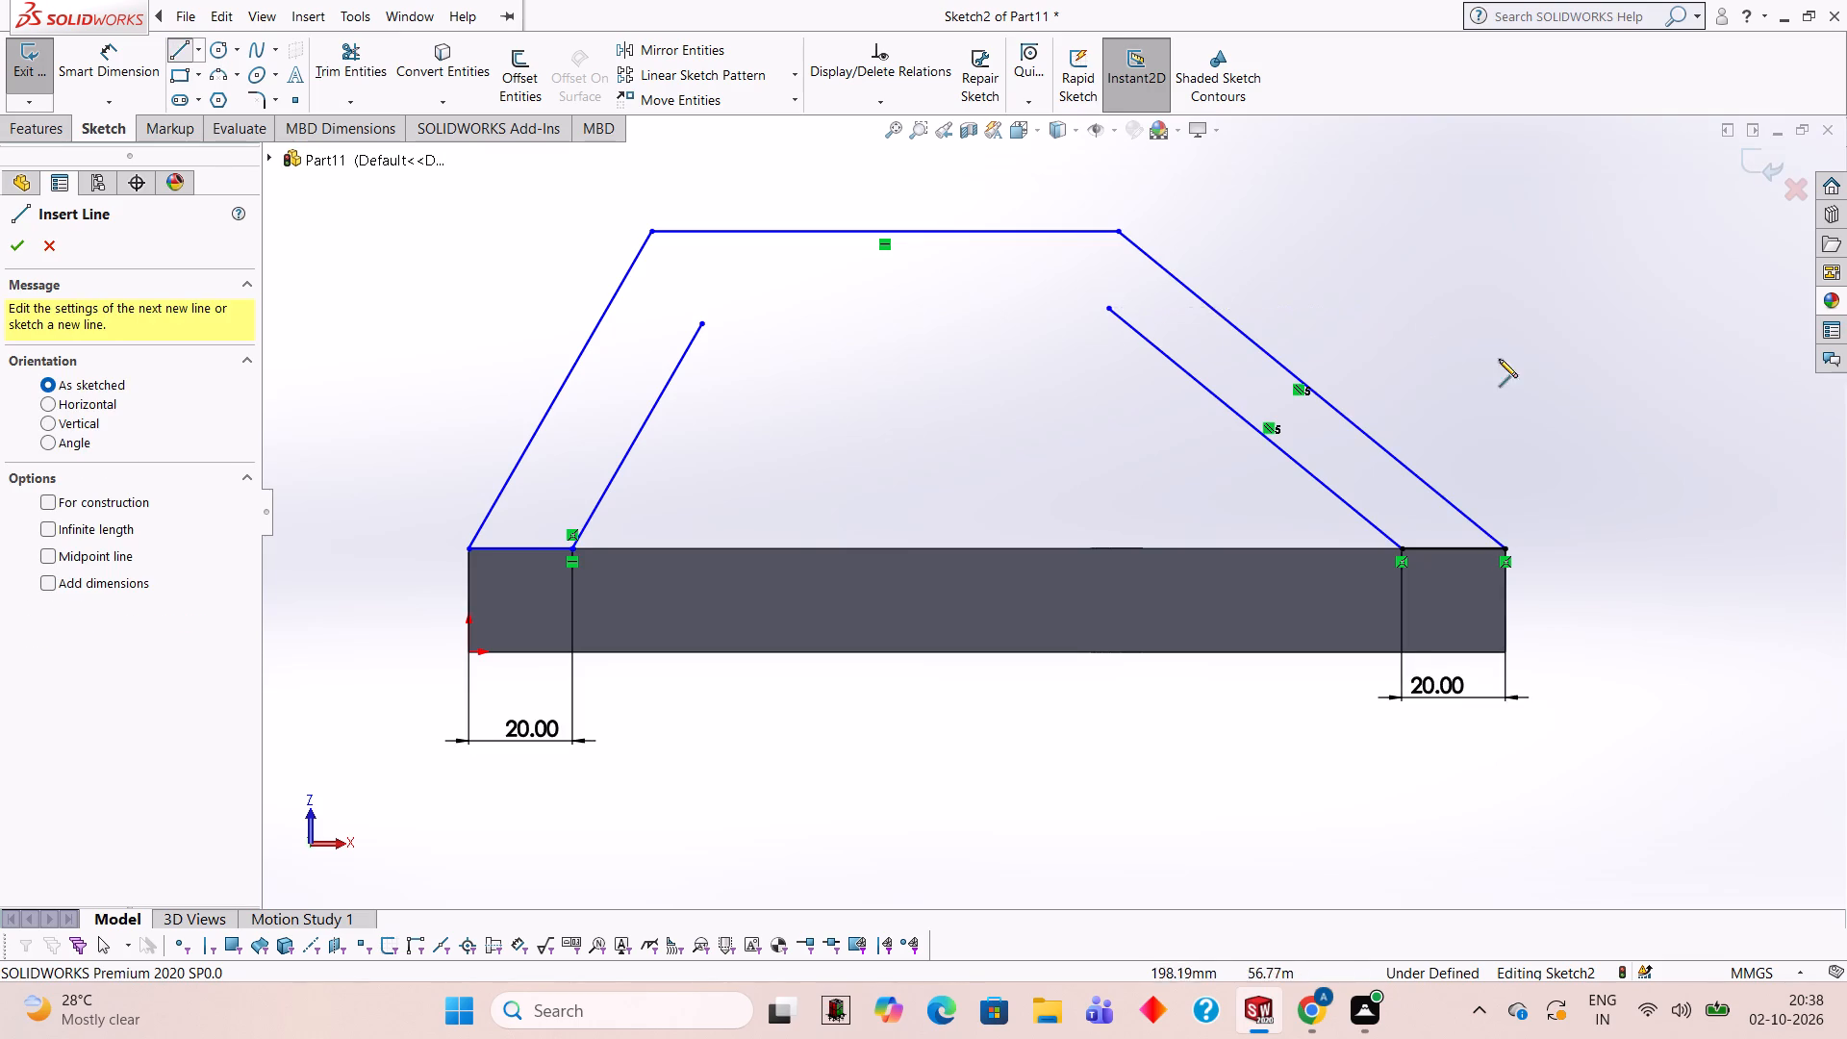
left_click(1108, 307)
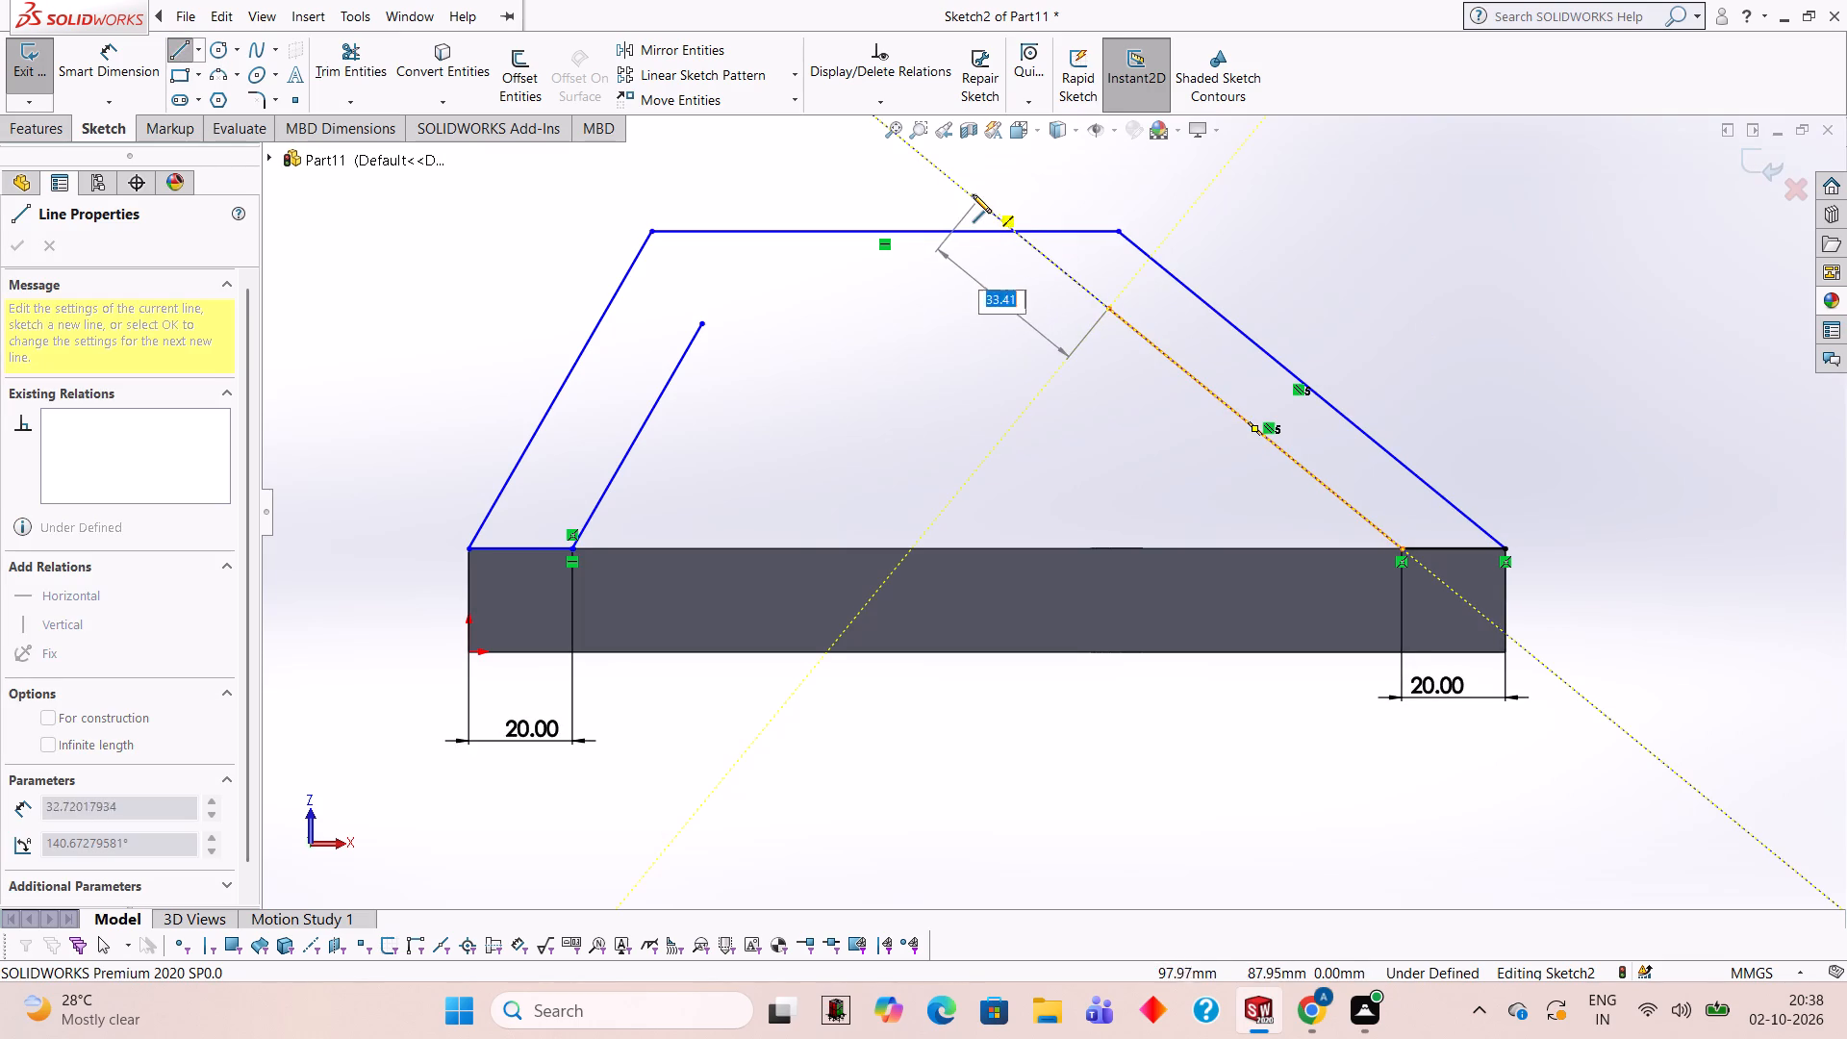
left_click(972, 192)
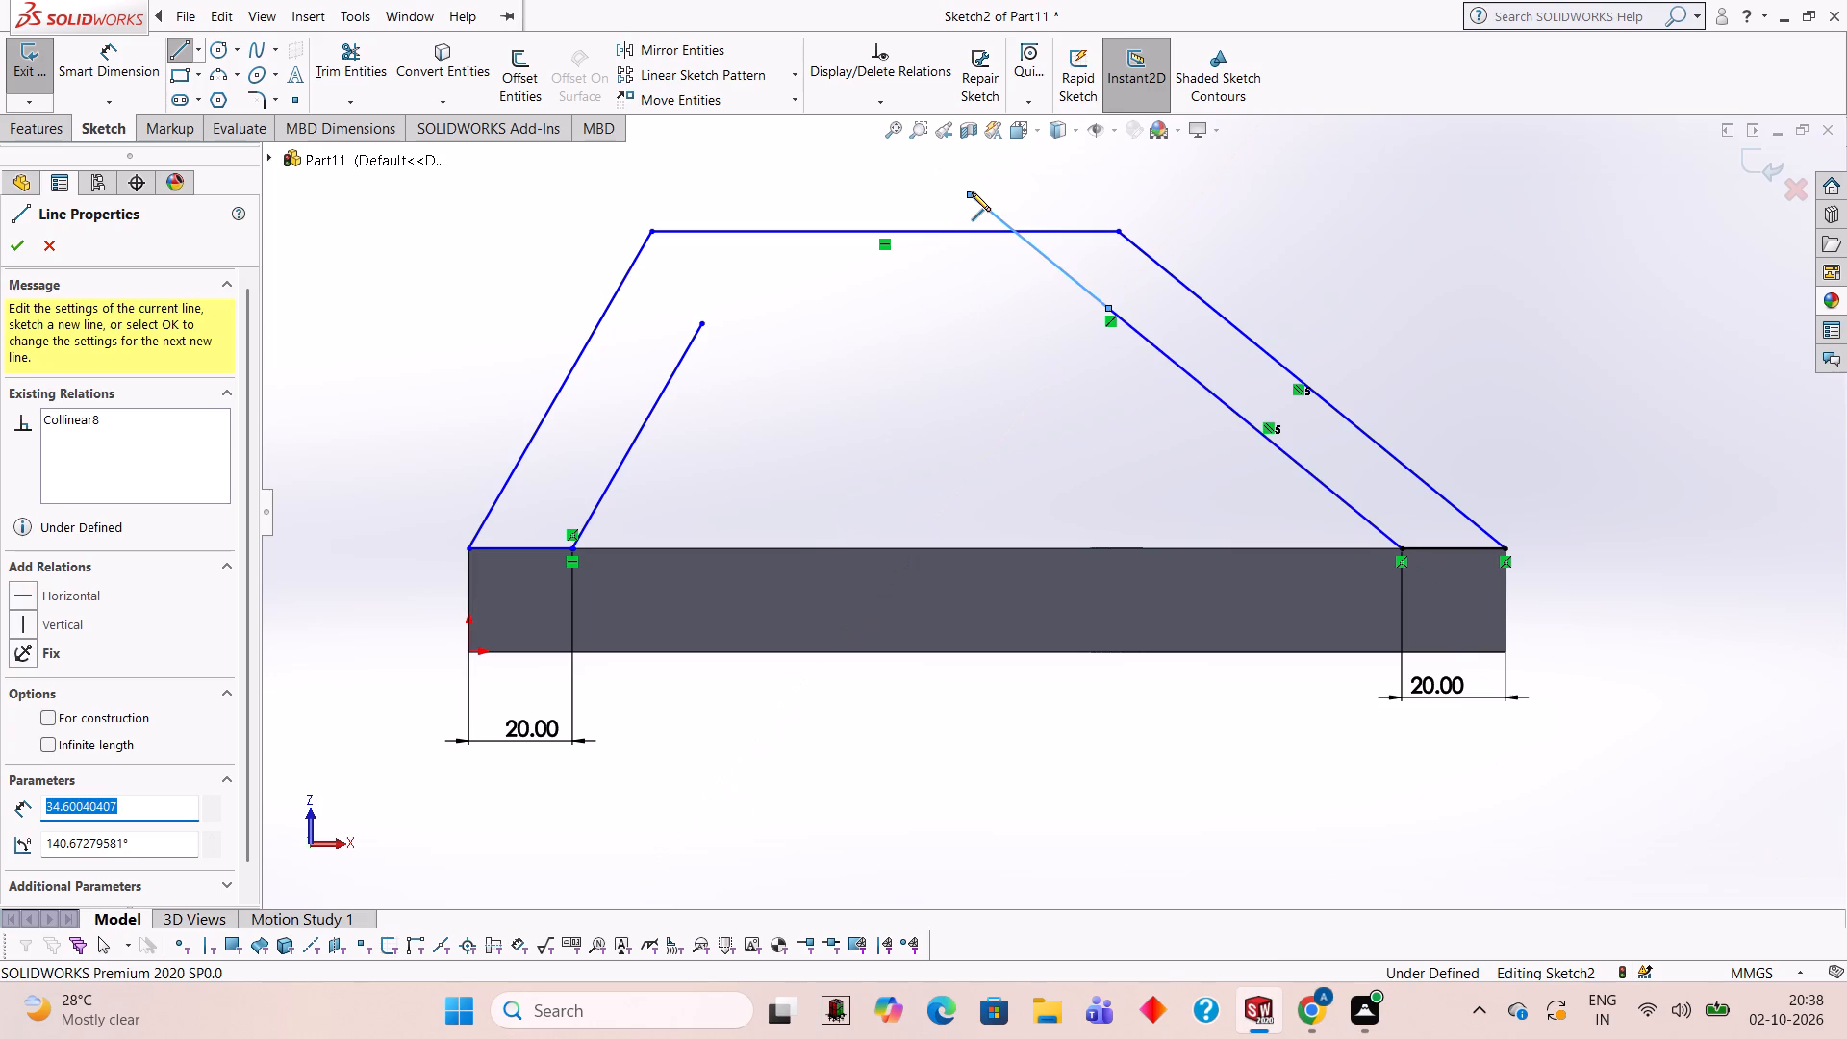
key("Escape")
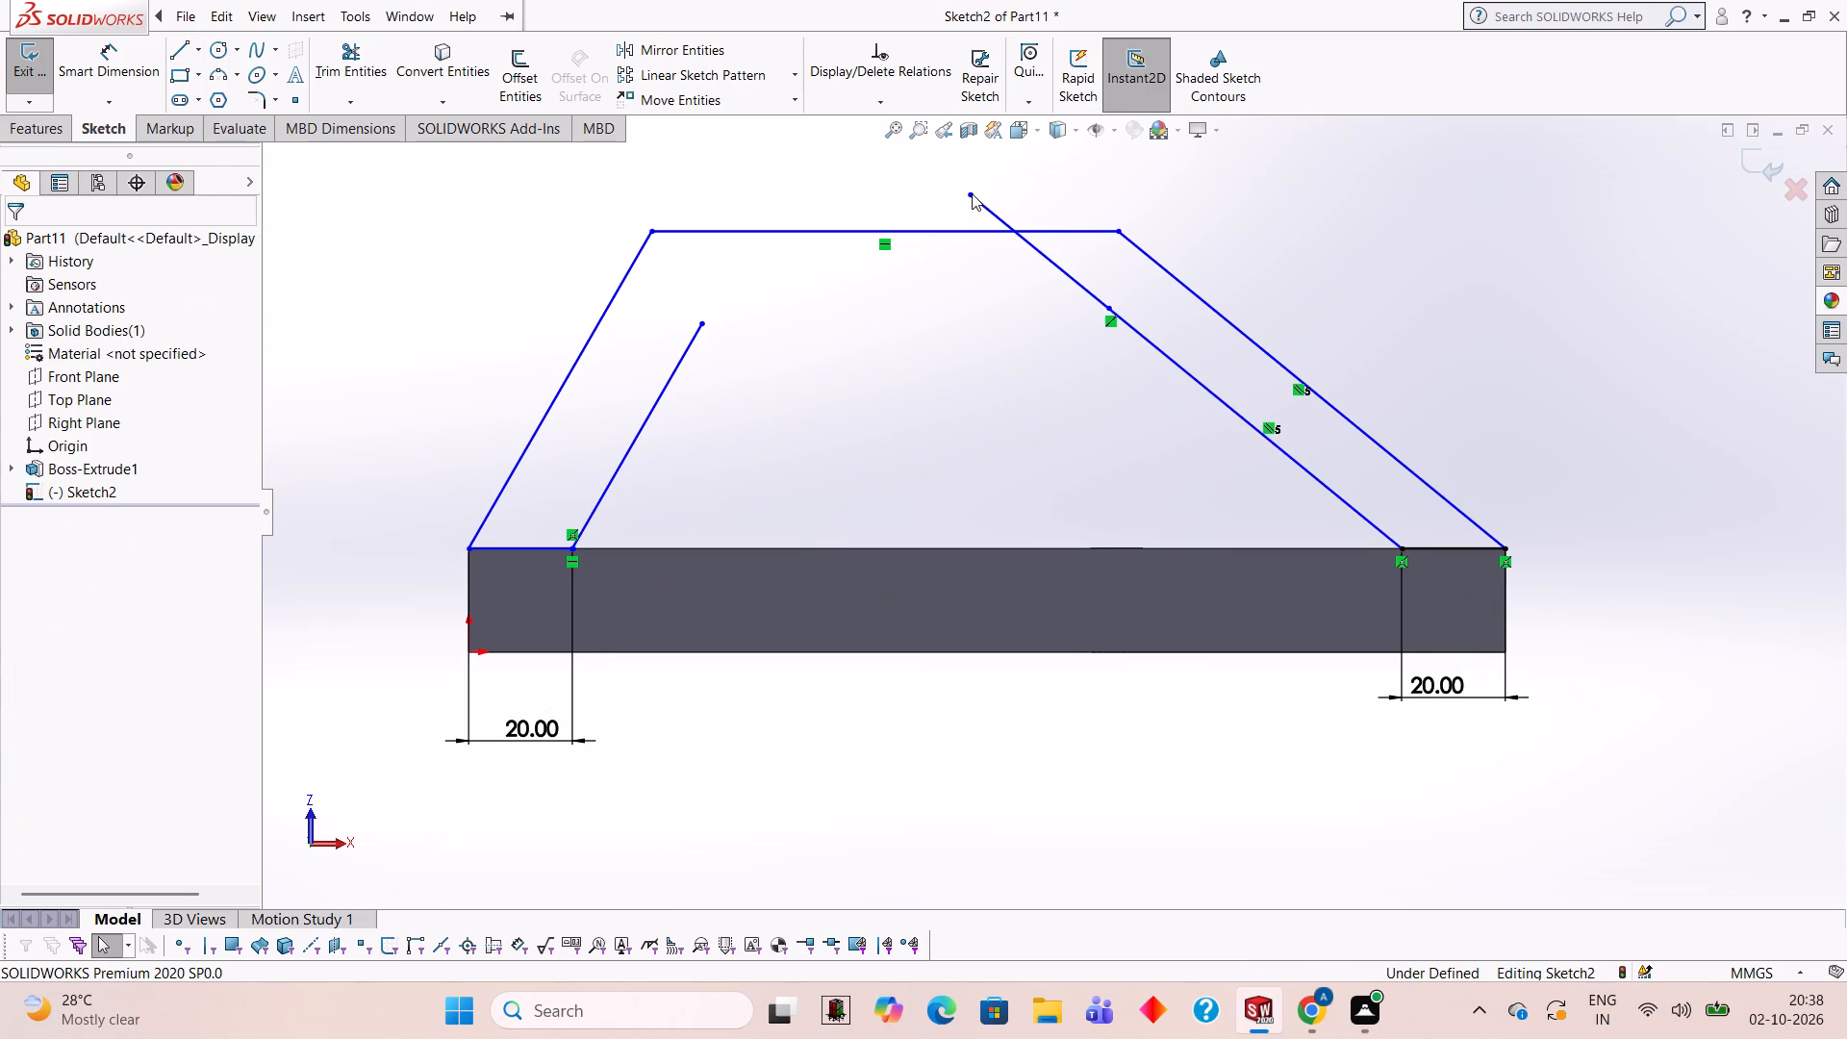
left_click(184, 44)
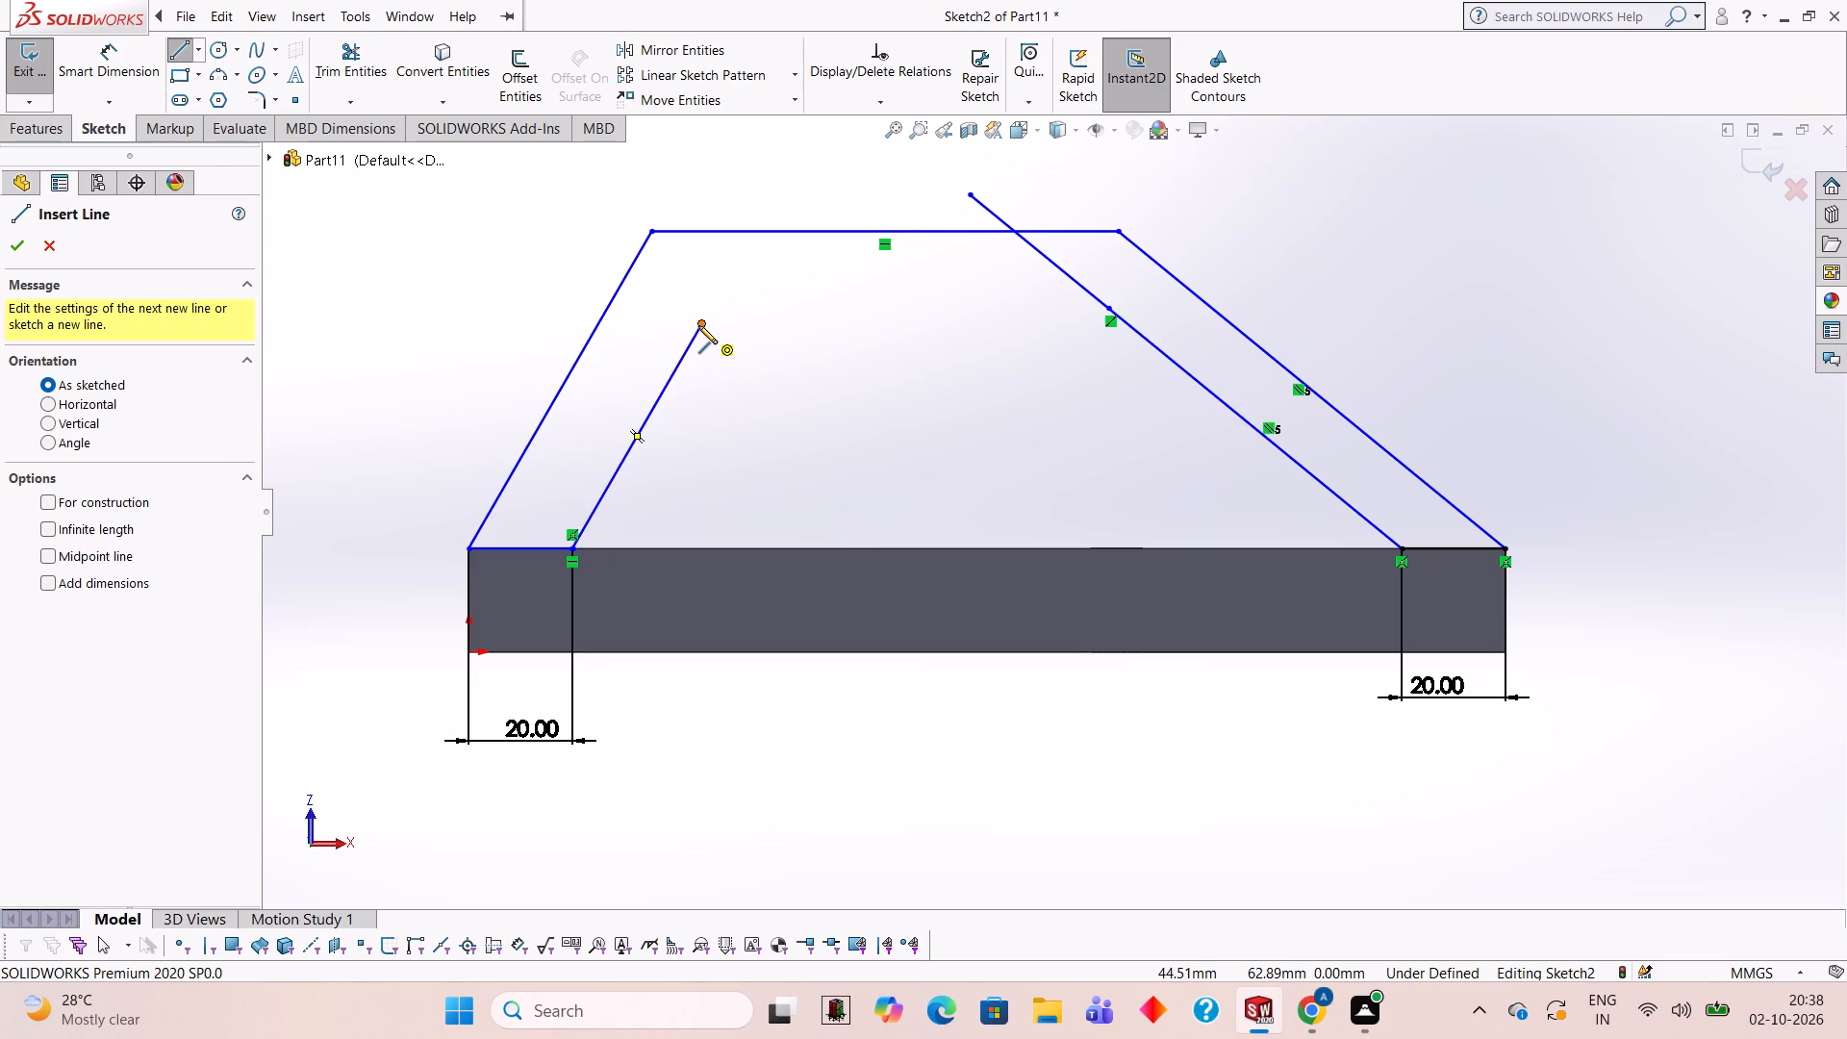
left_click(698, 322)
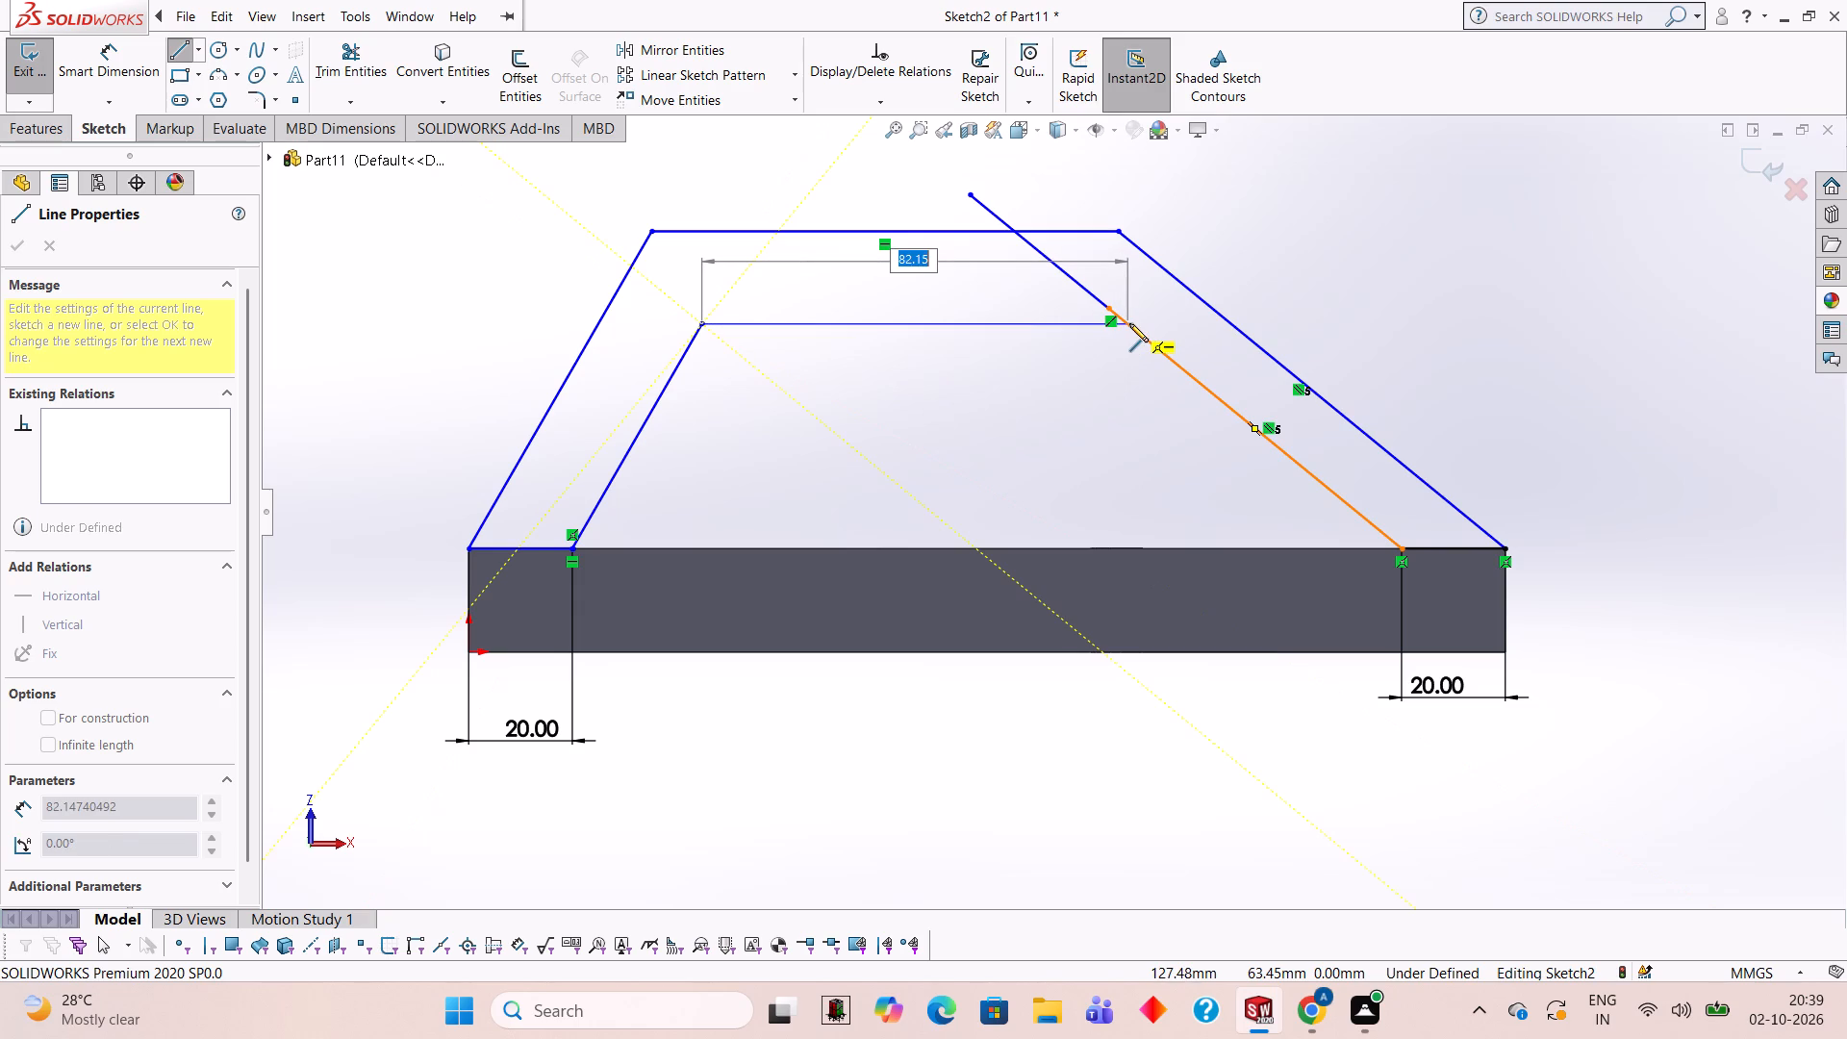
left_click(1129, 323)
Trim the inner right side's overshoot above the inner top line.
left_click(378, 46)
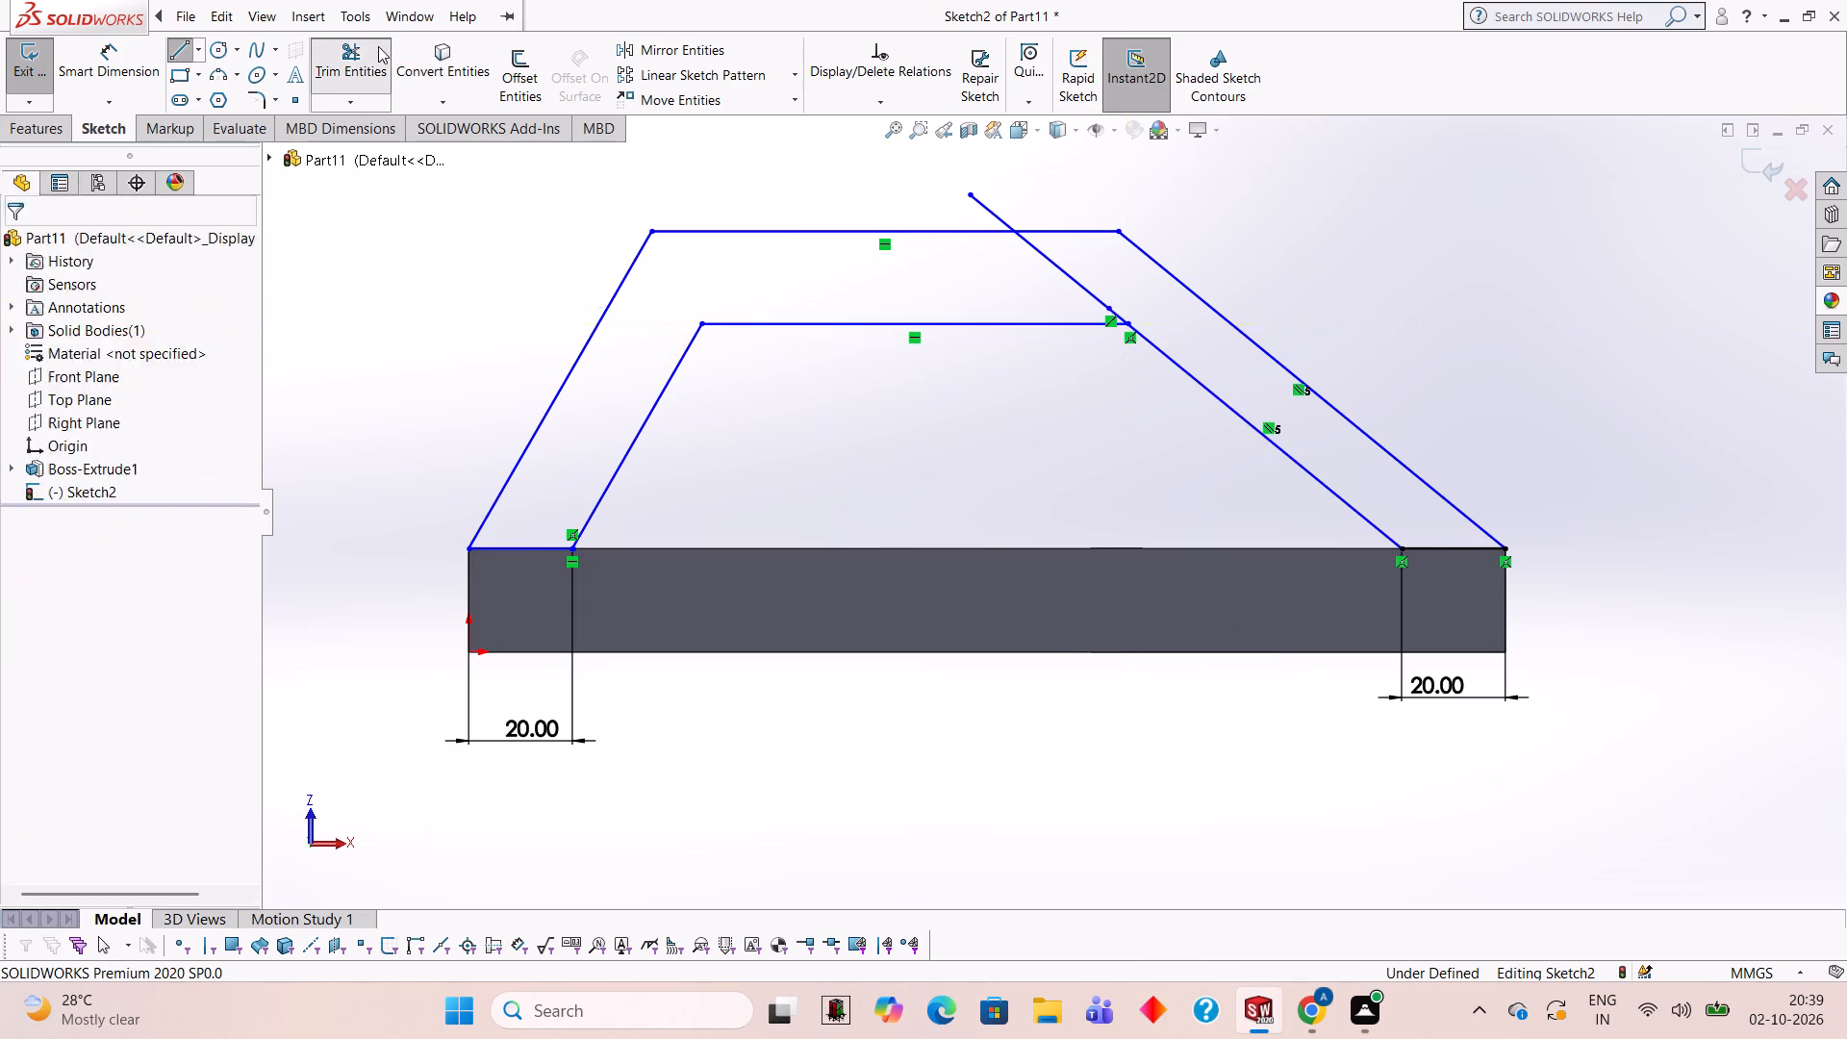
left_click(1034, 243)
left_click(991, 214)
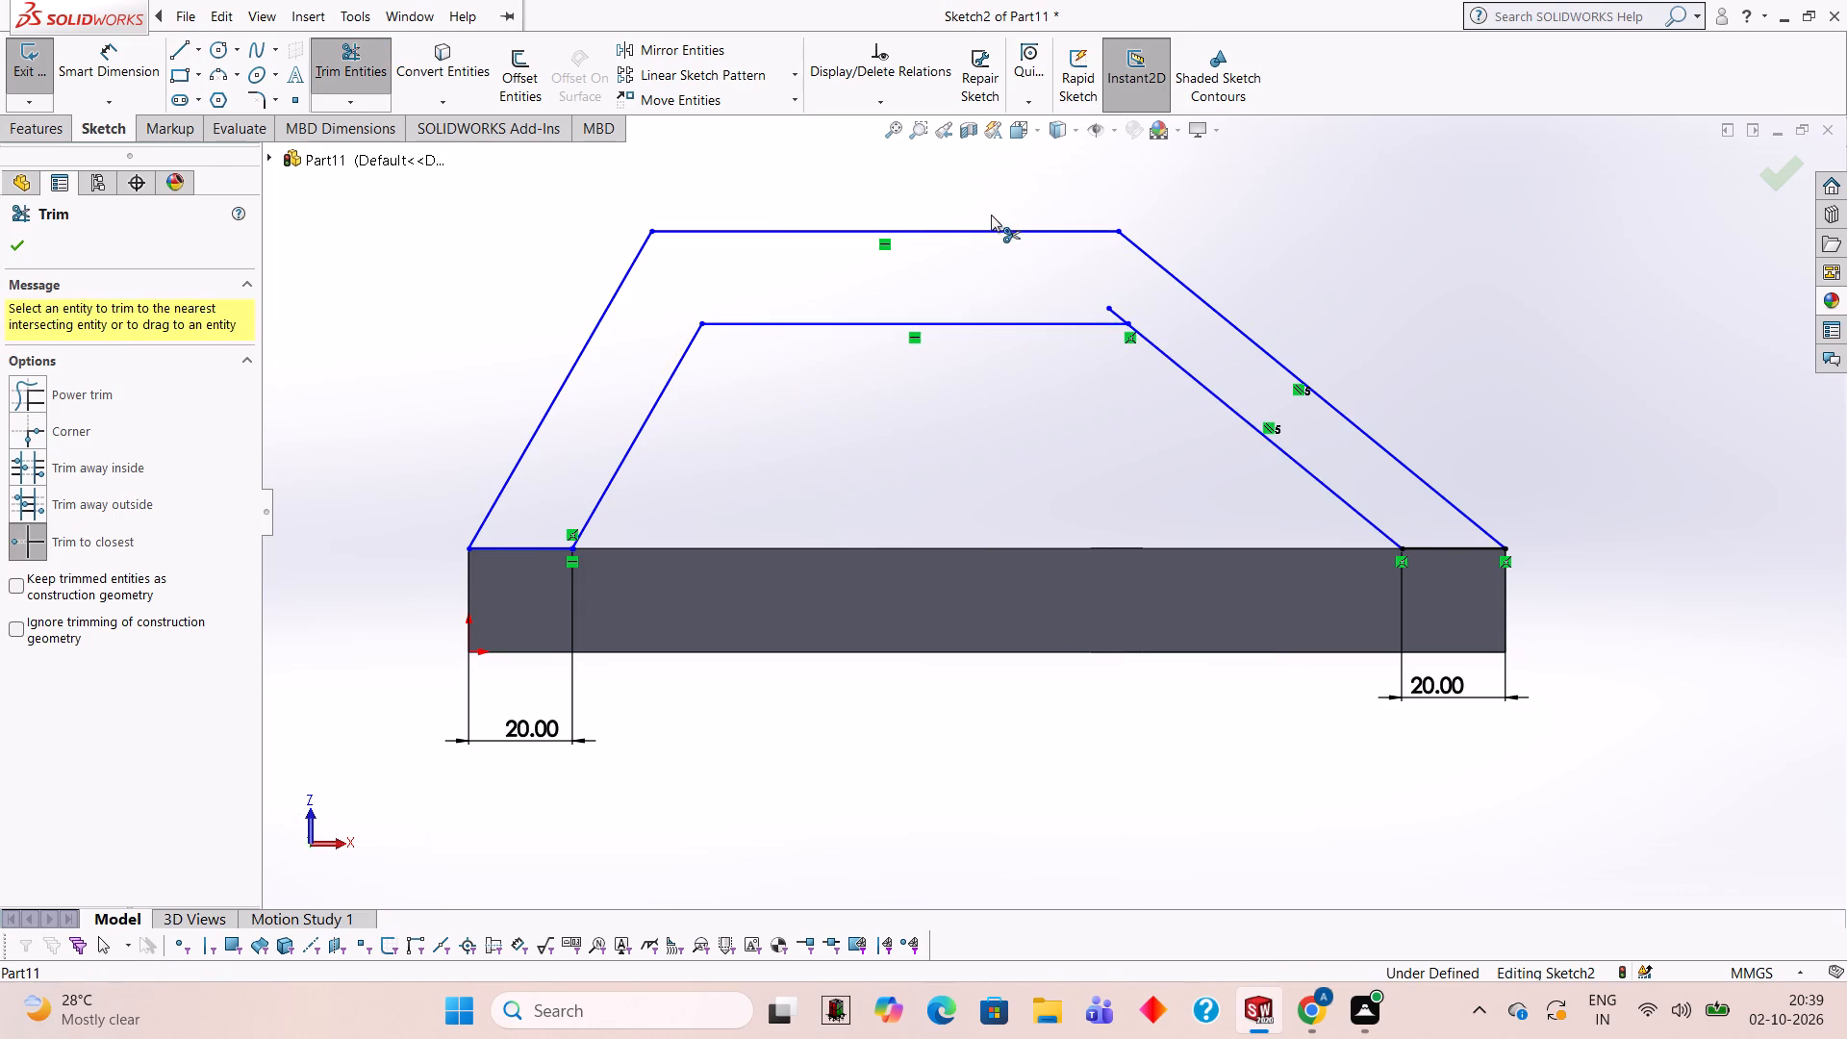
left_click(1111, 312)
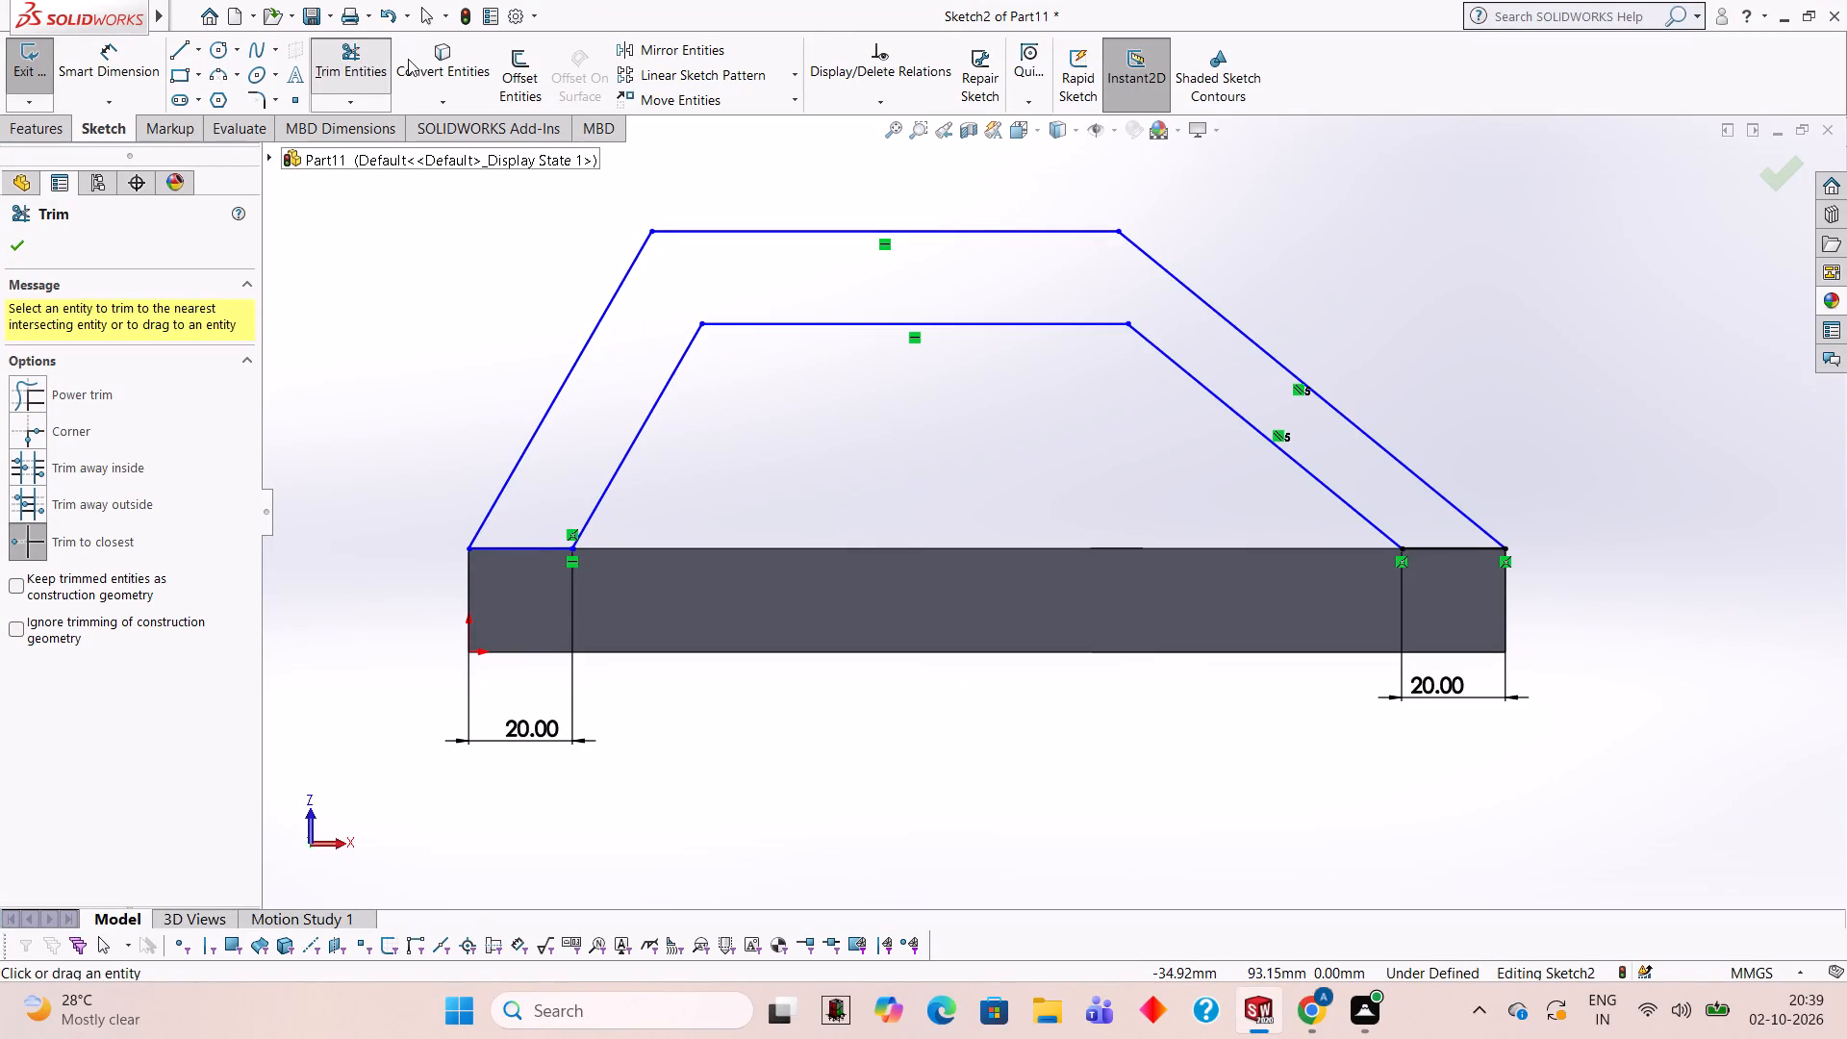
Trim away the whole inner profile above the base and the outer right side line.
left_click(677, 373)
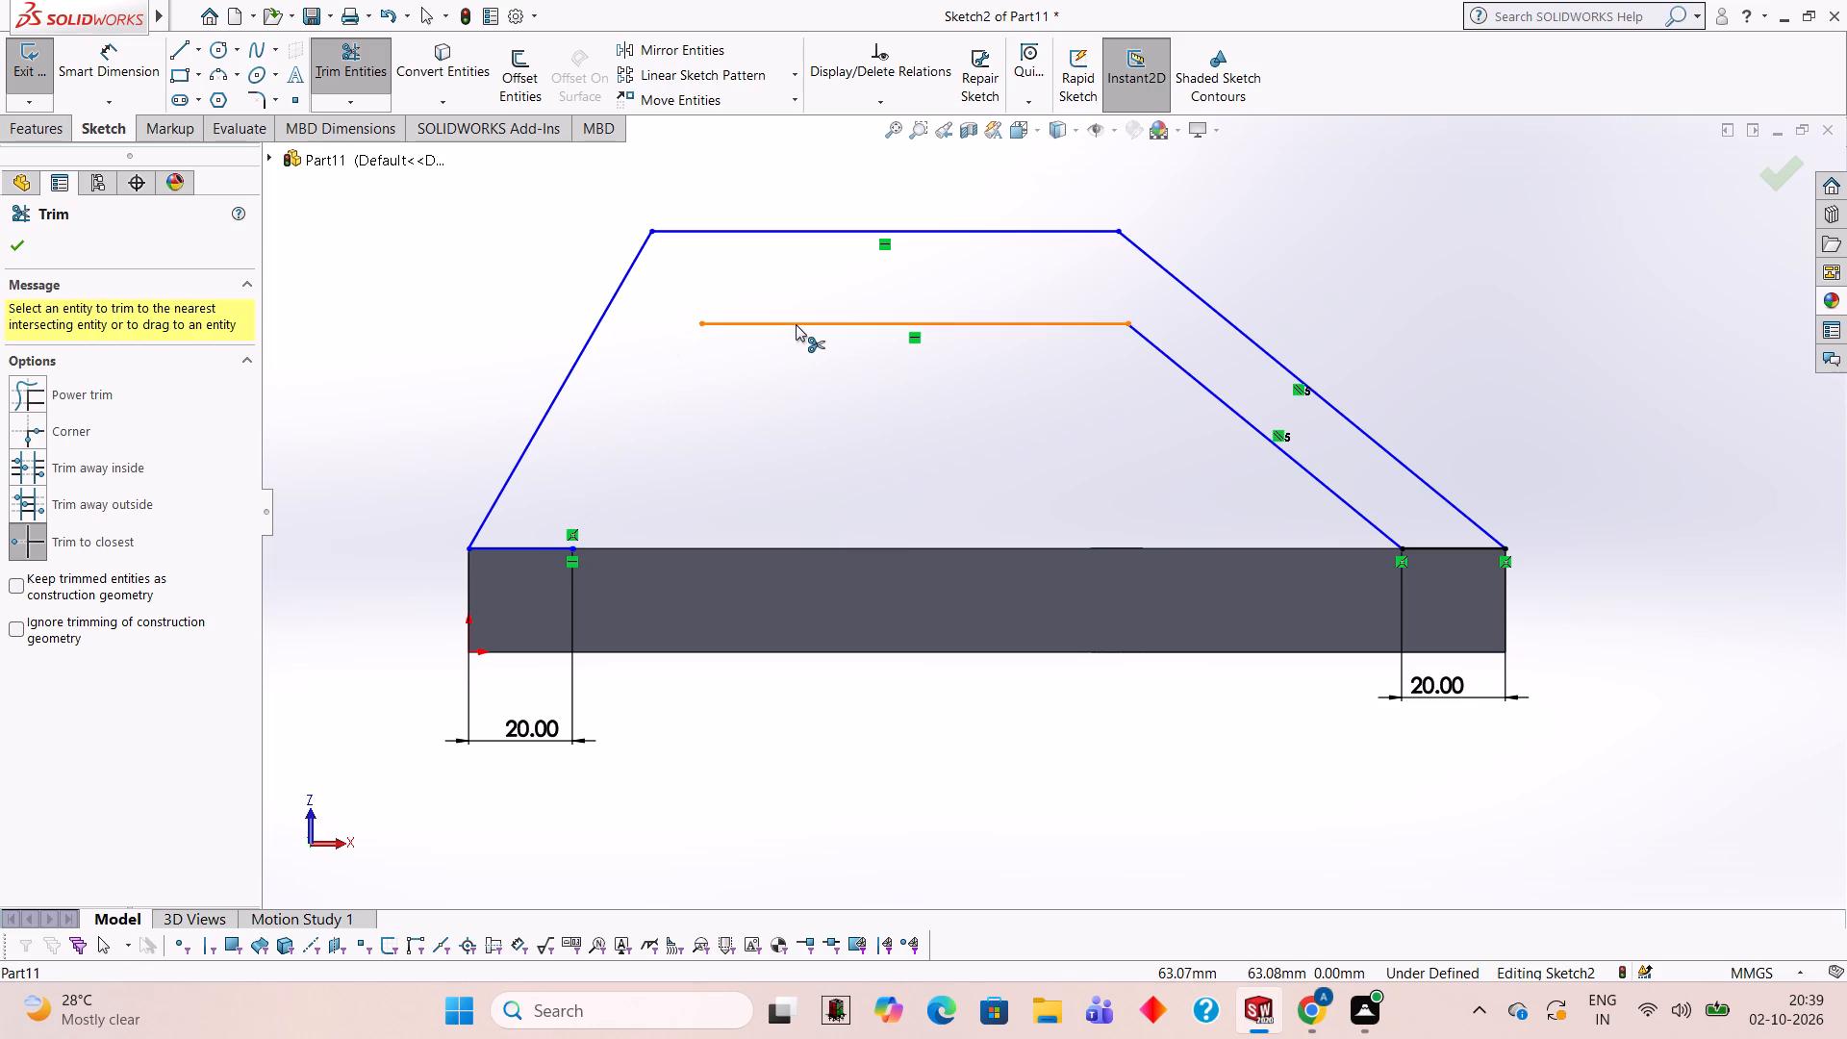
left_click(796, 324)
left_click(1160, 354)
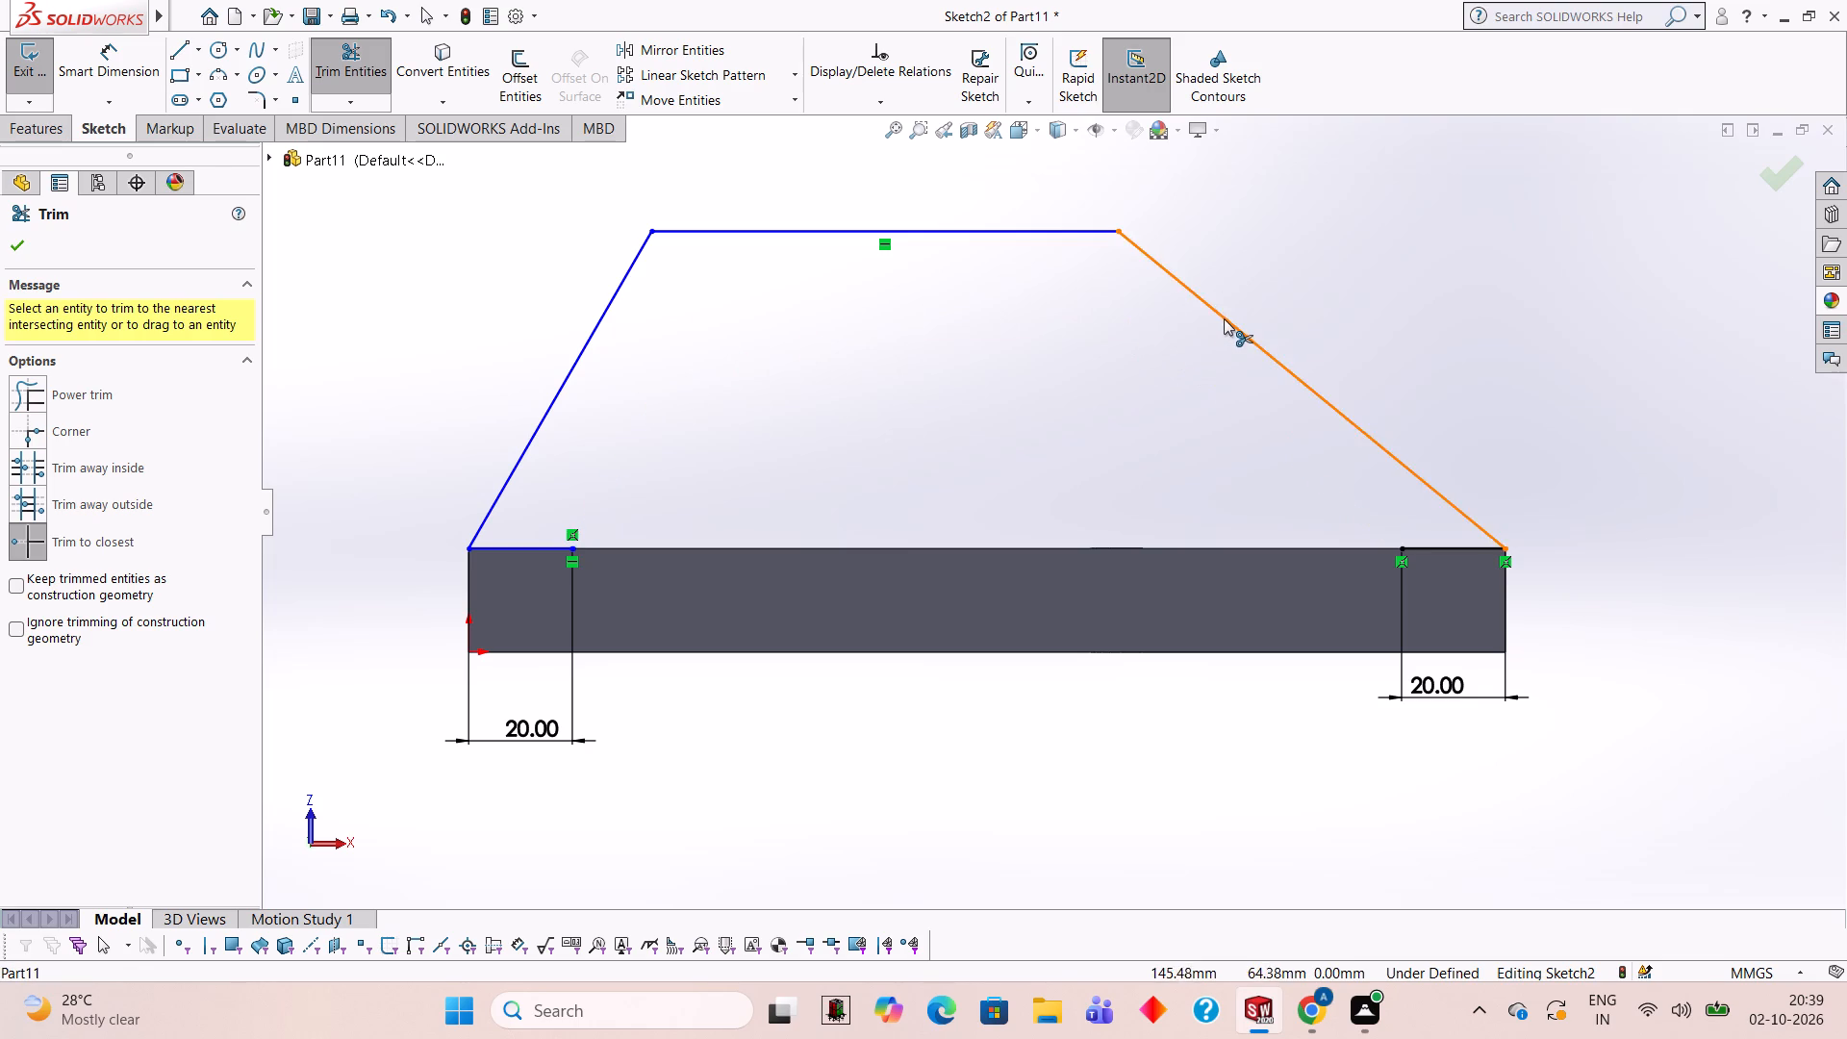
left_click(1224, 318)
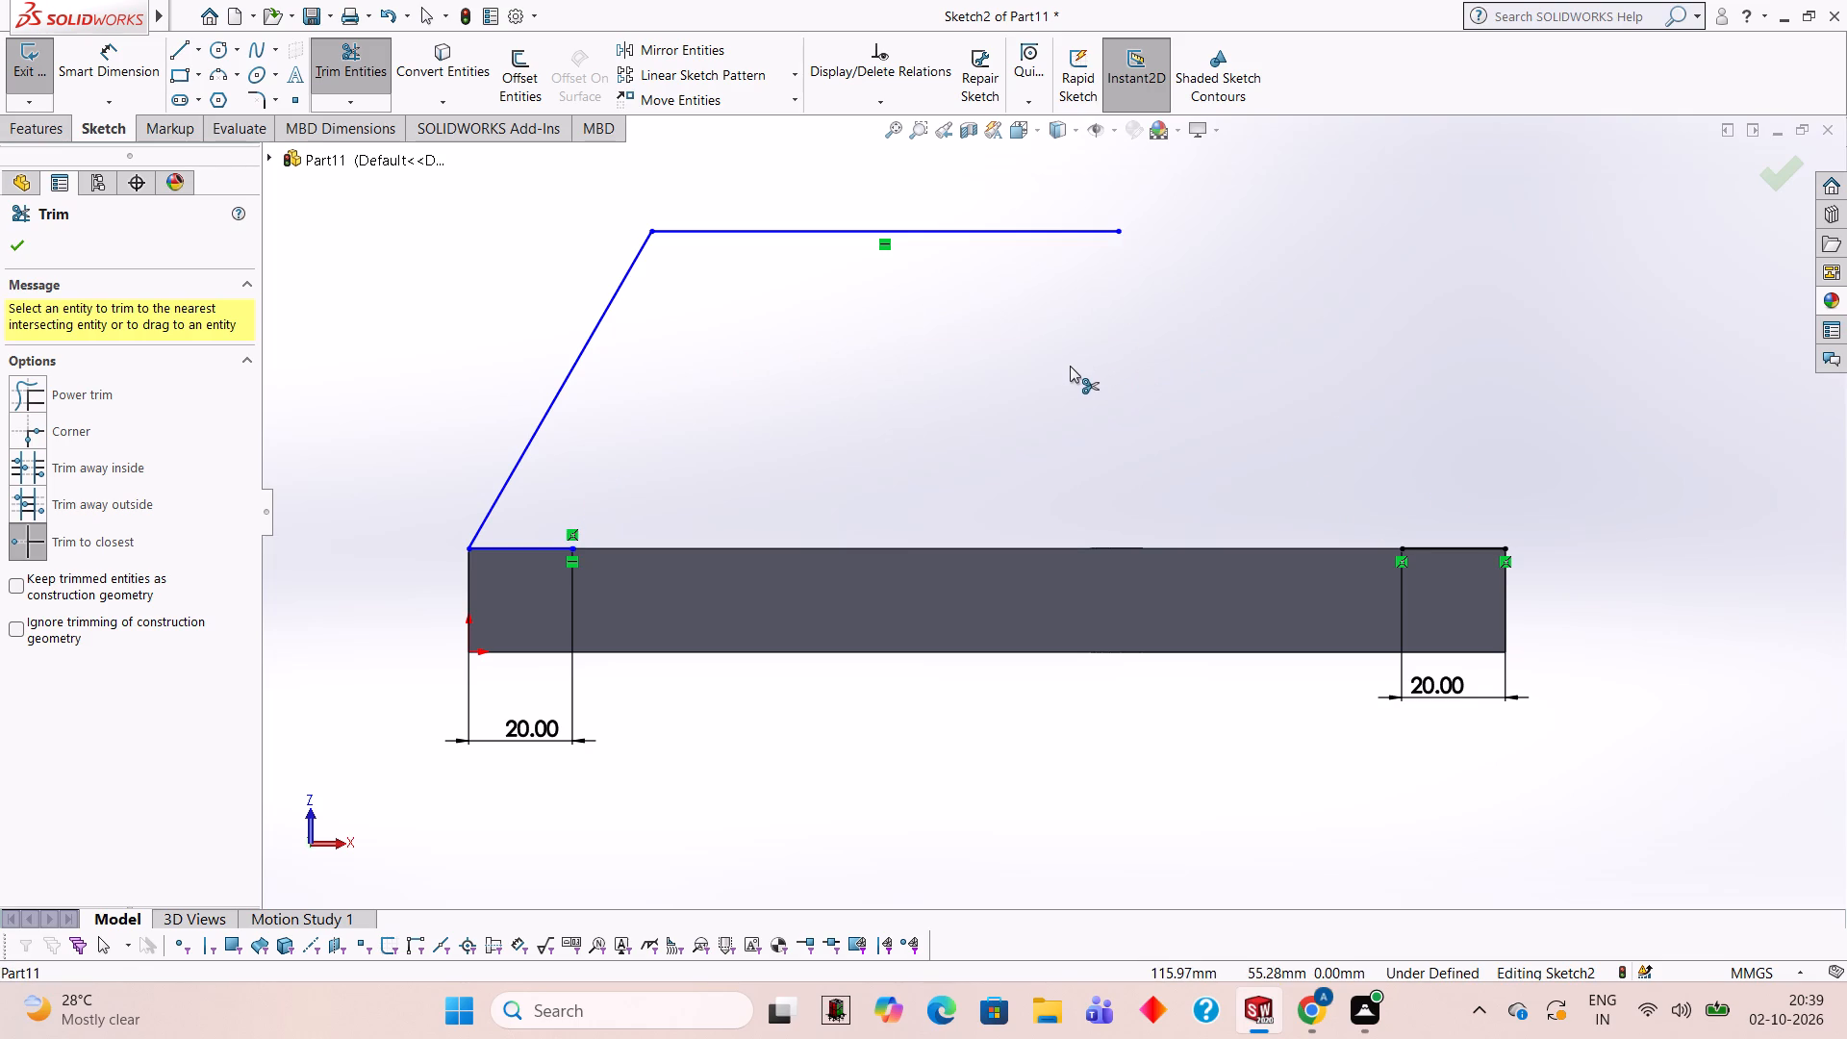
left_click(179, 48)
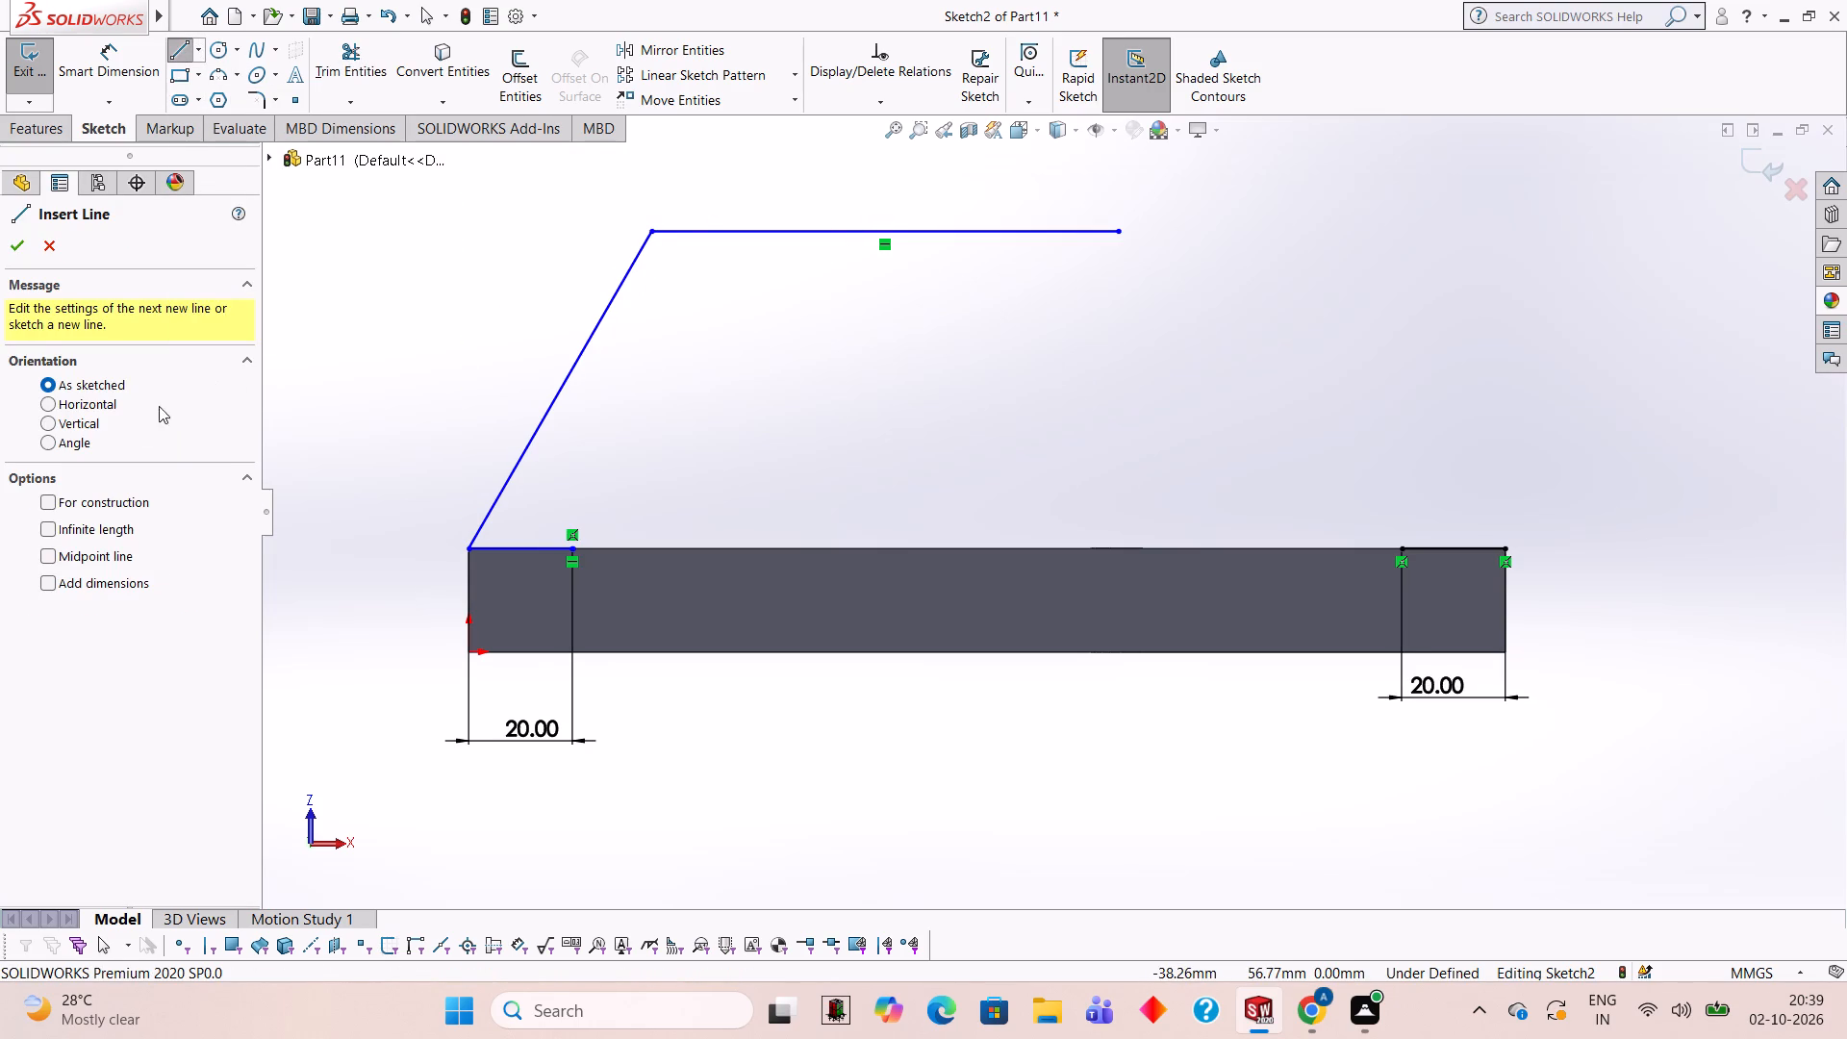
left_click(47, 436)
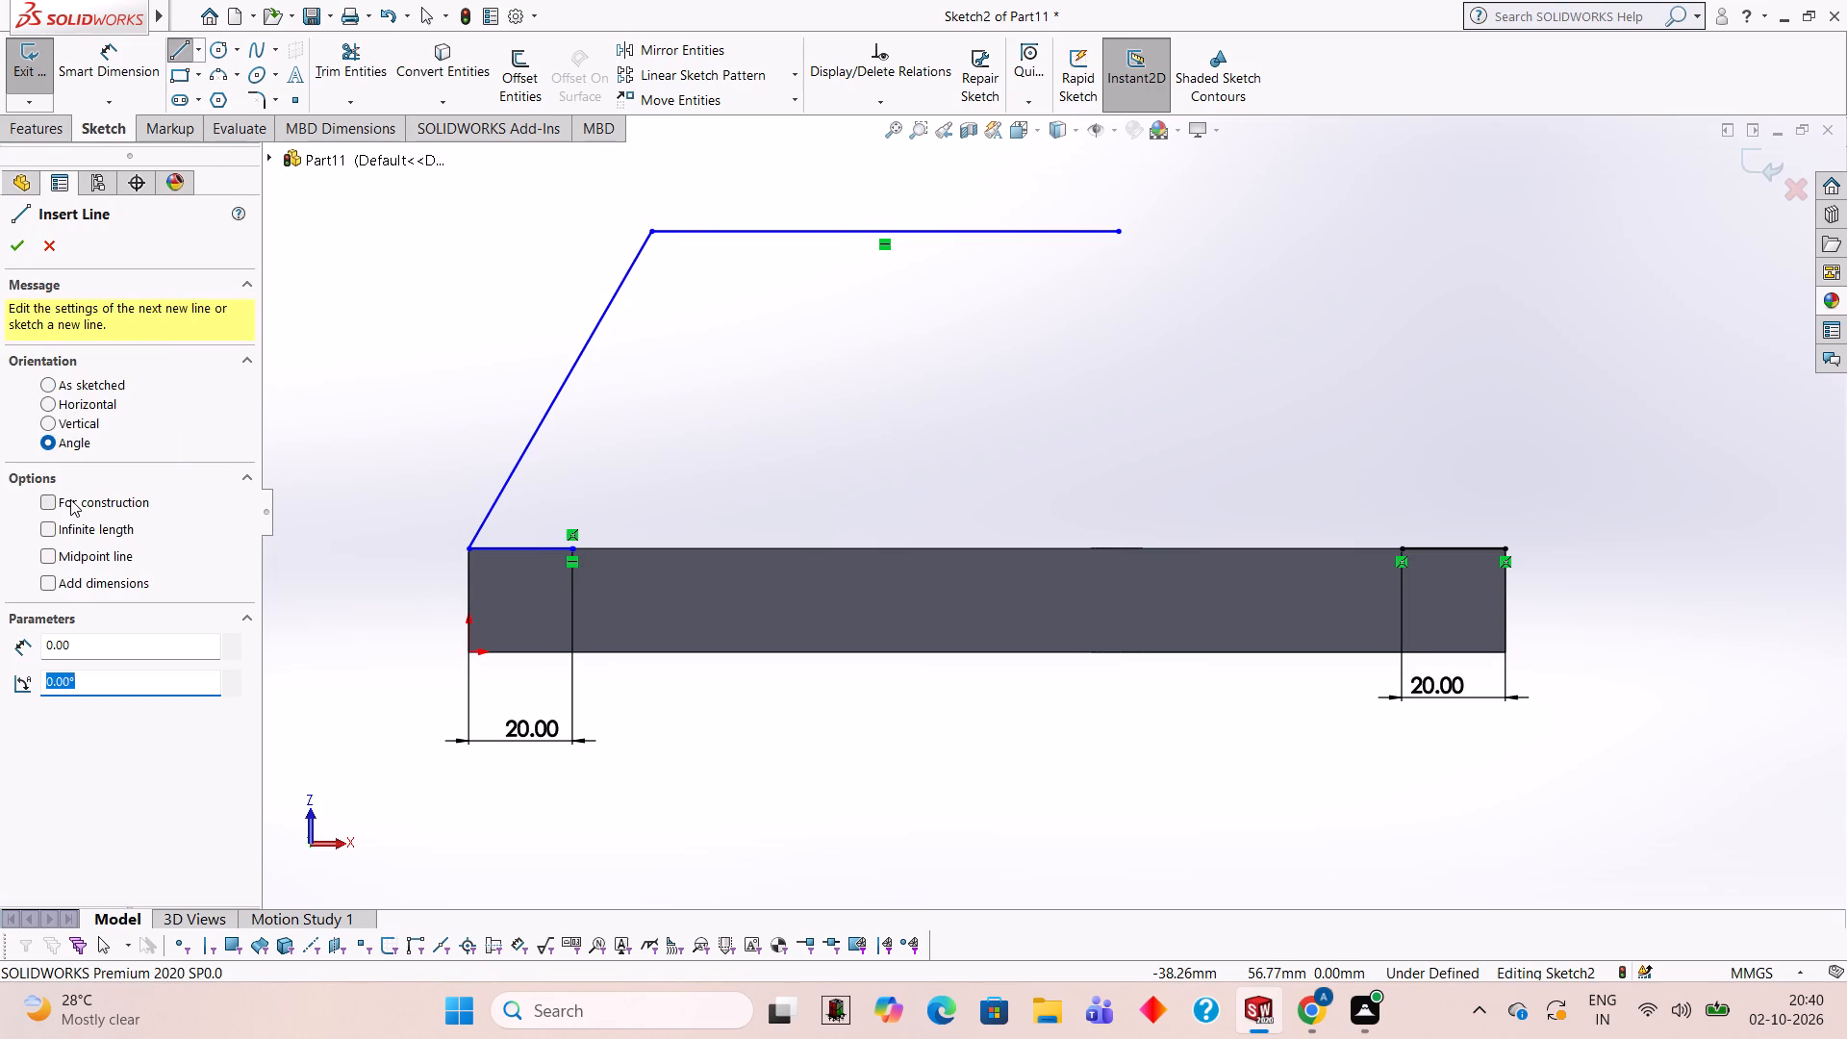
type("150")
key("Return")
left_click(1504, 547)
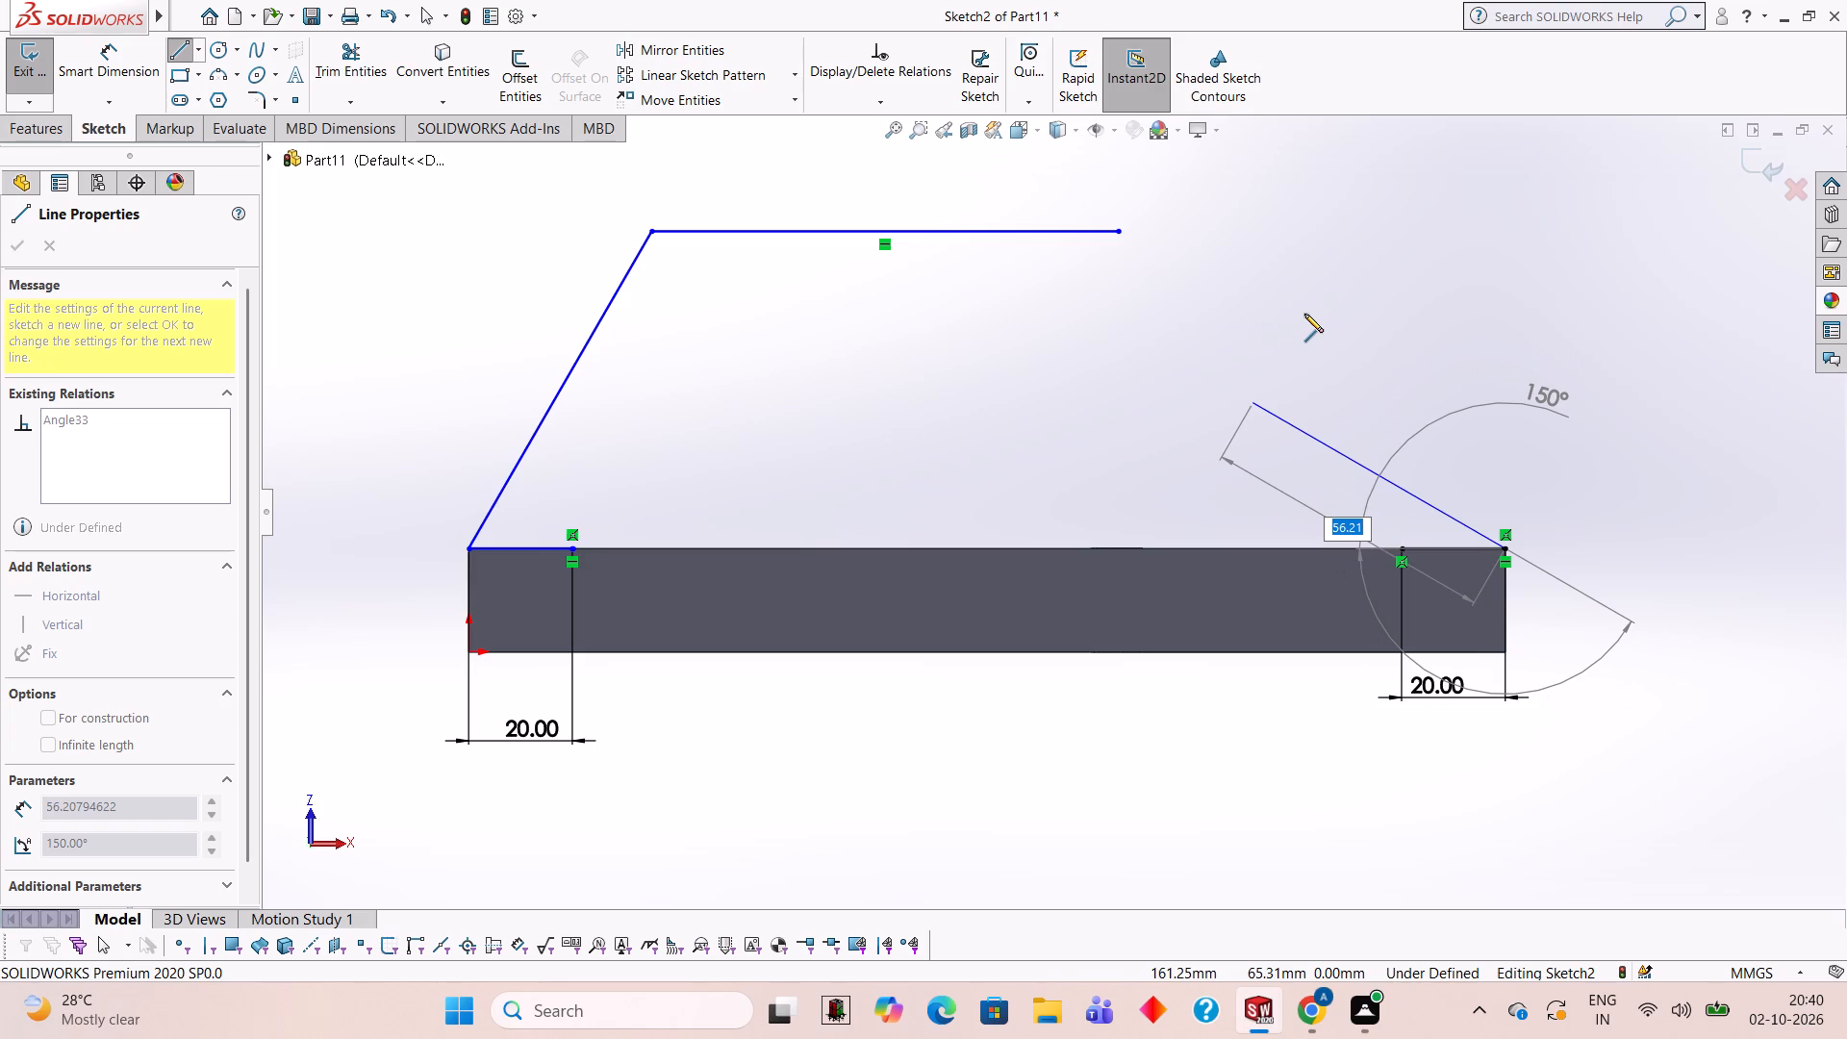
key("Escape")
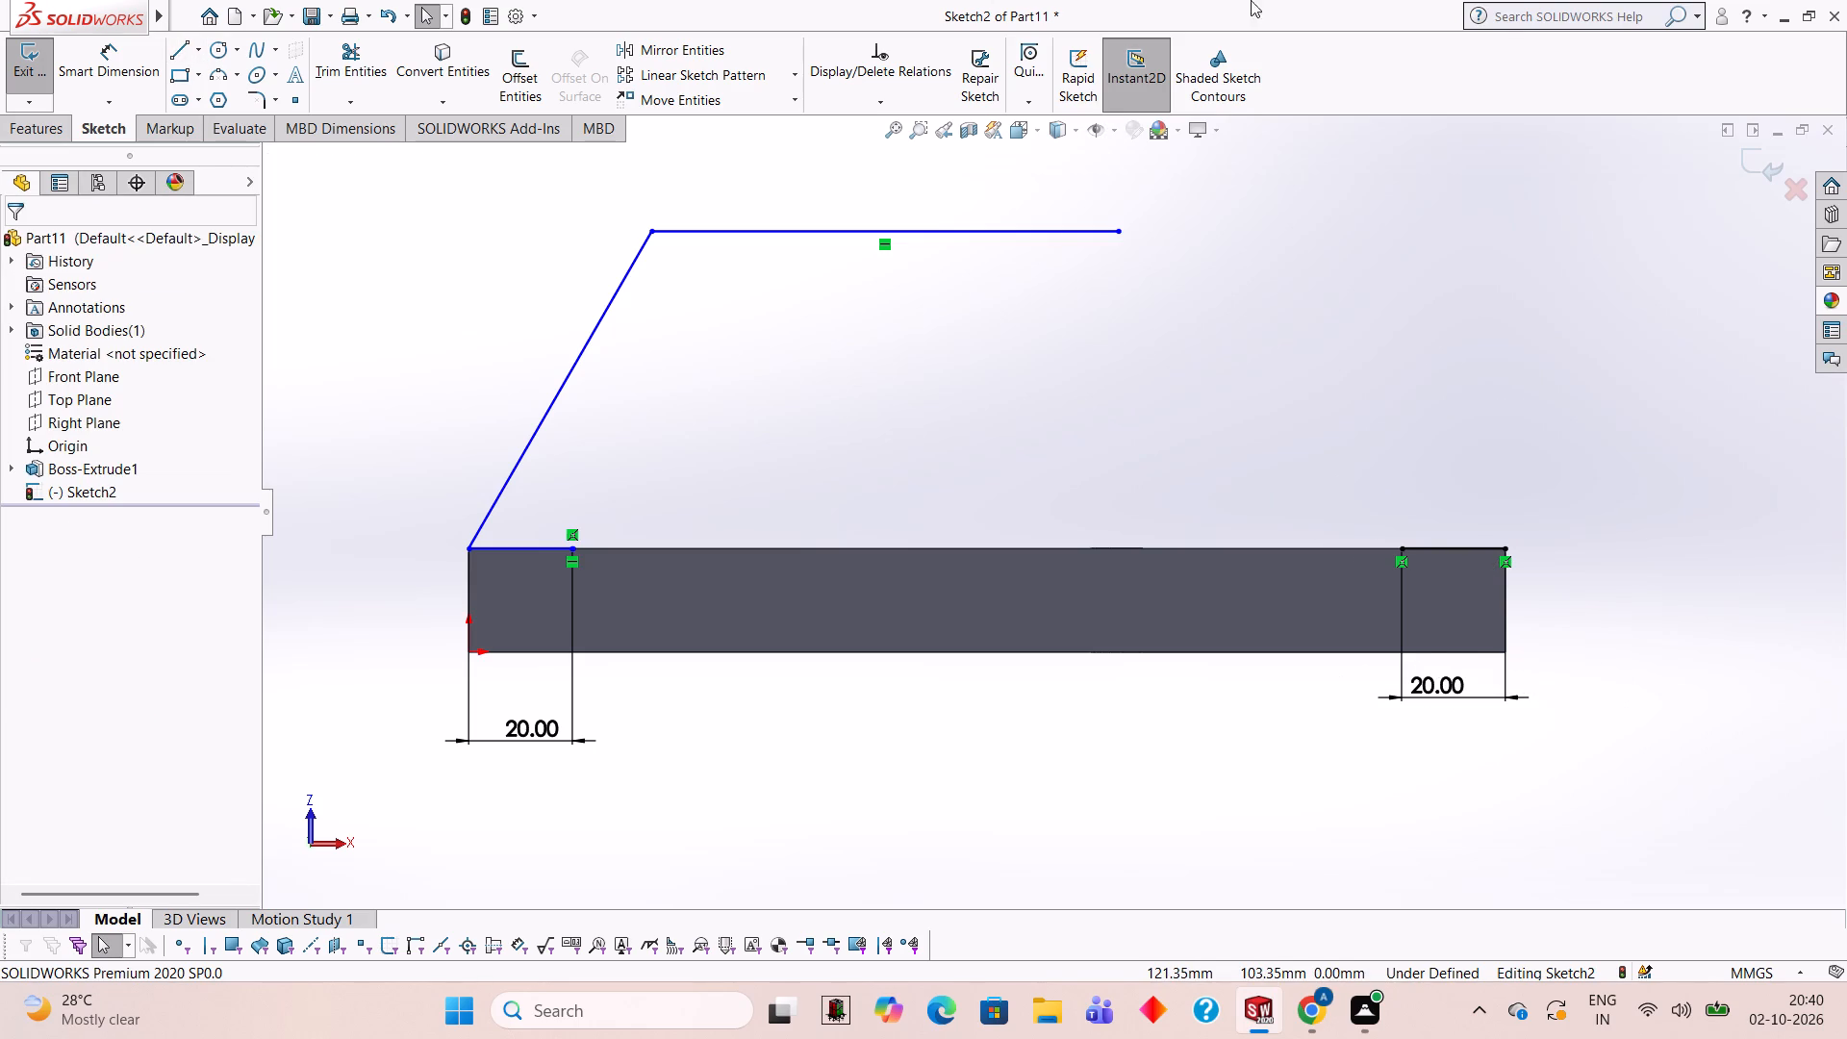
Draw a line at a 120° angle, about 96 mm long, from the outer end of the right 20 mm base line.
left_click(180, 59)
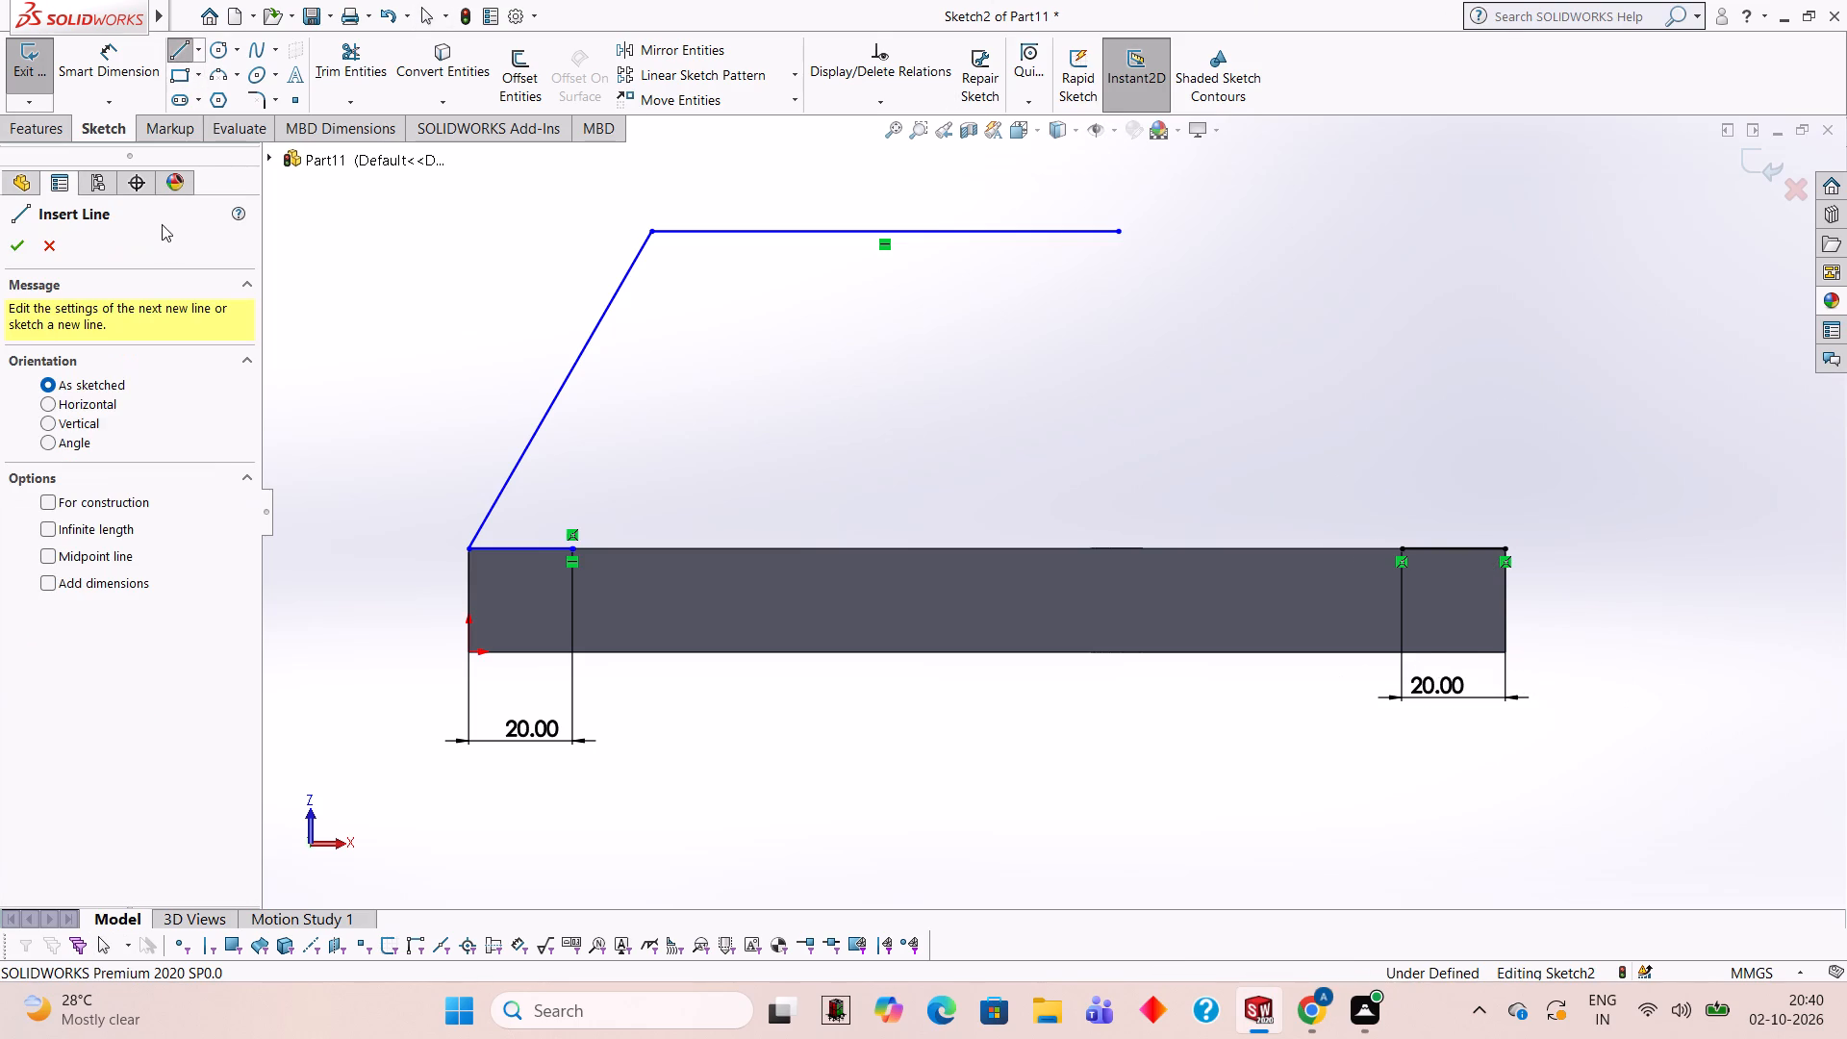
left_click(40, 443)
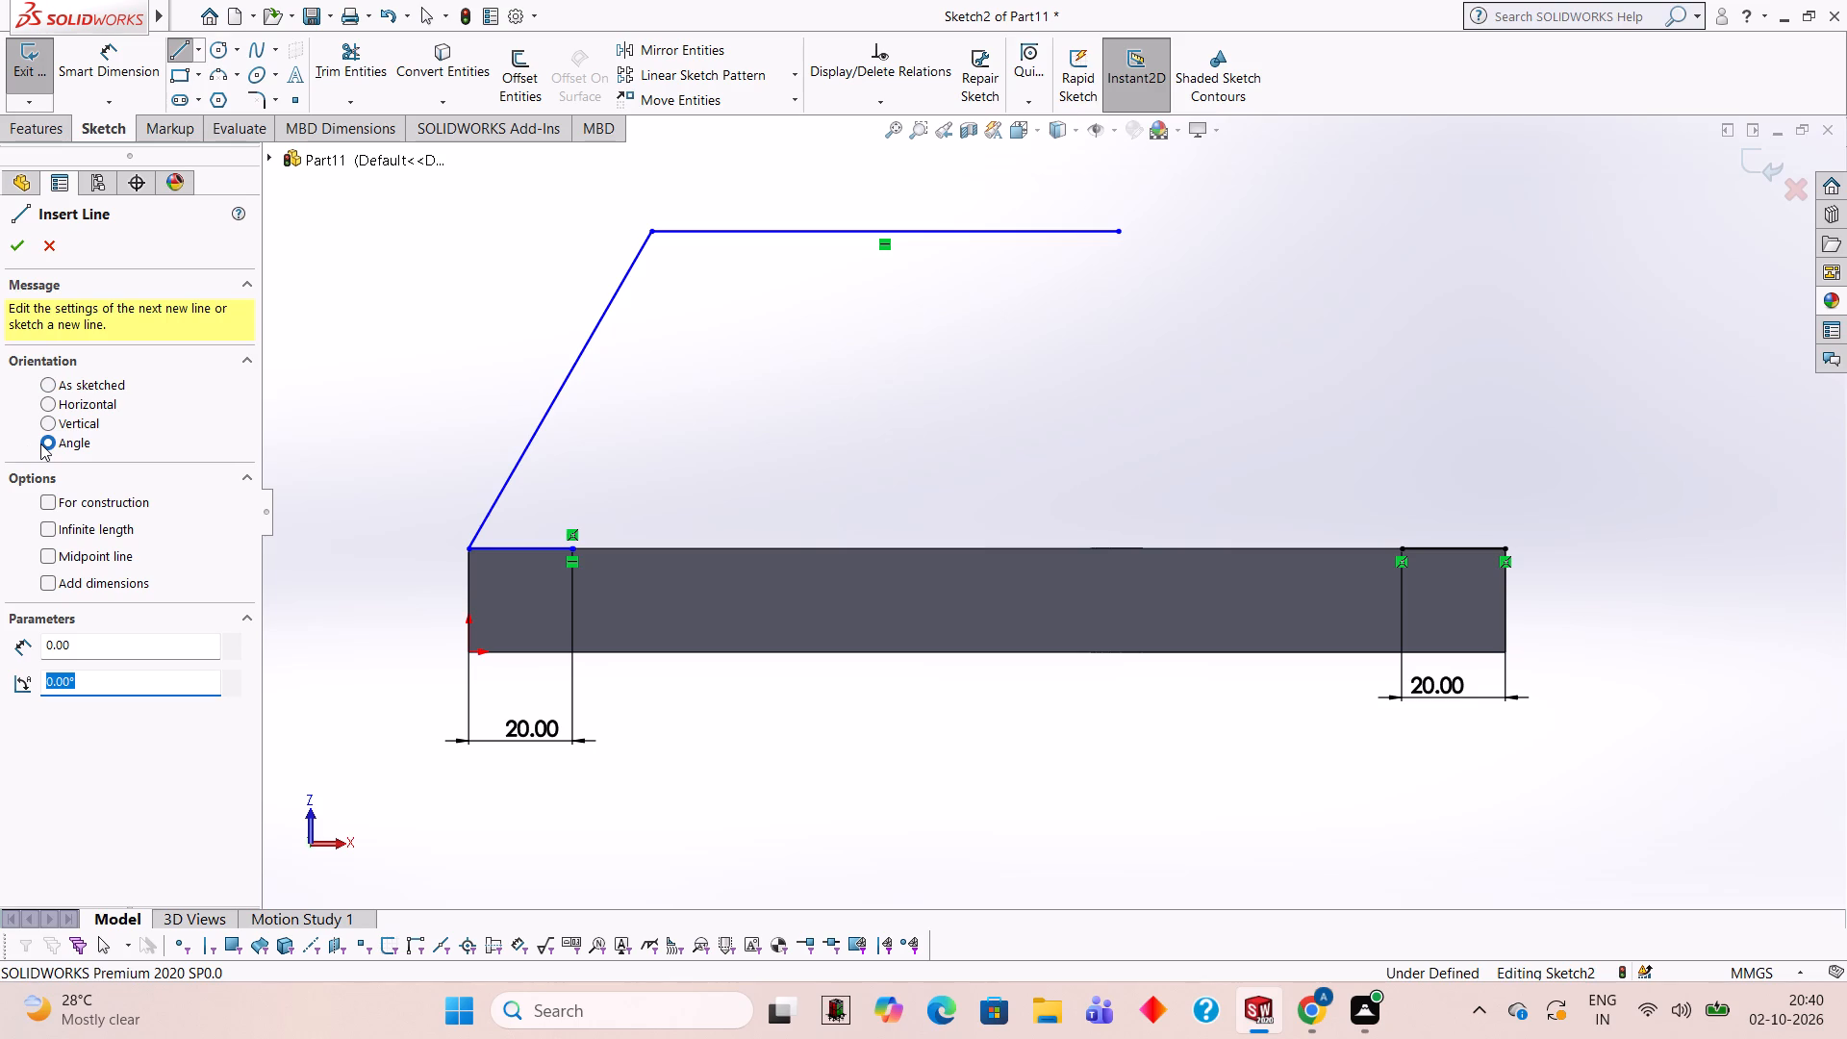
type("120")
key("Return")
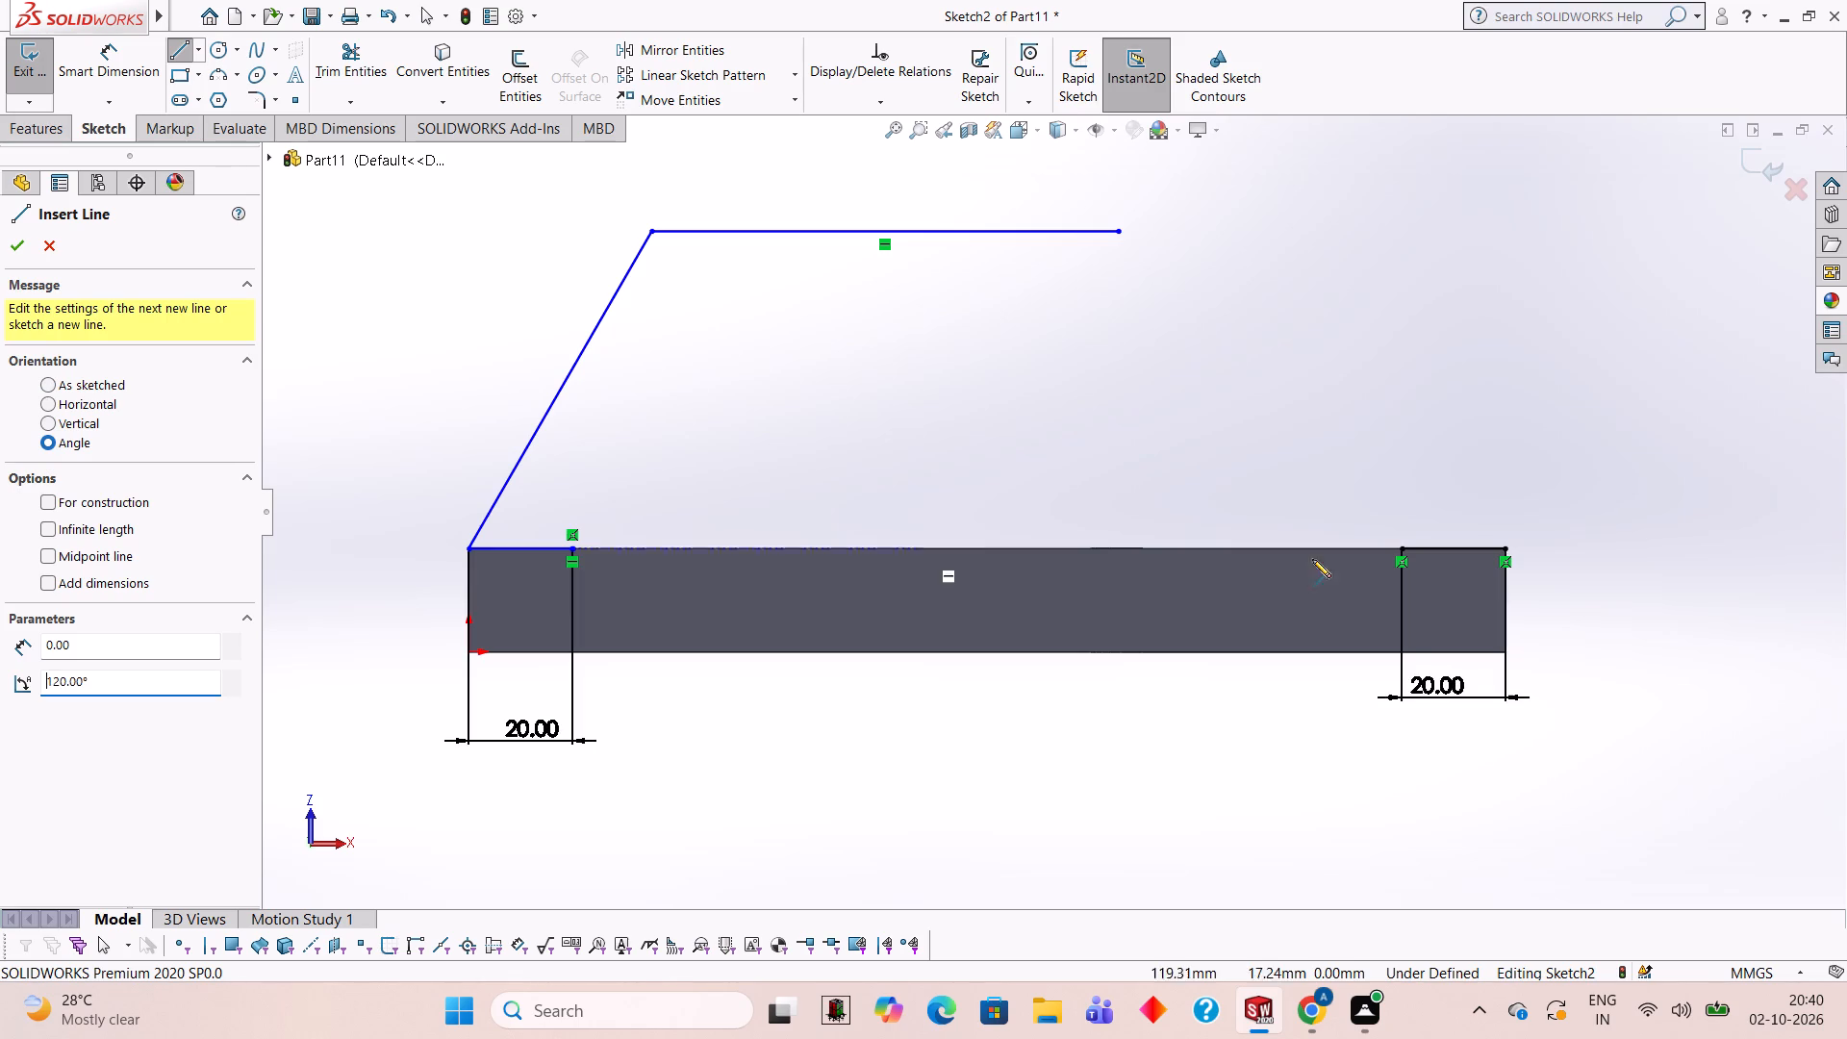
left_click(1505, 546)
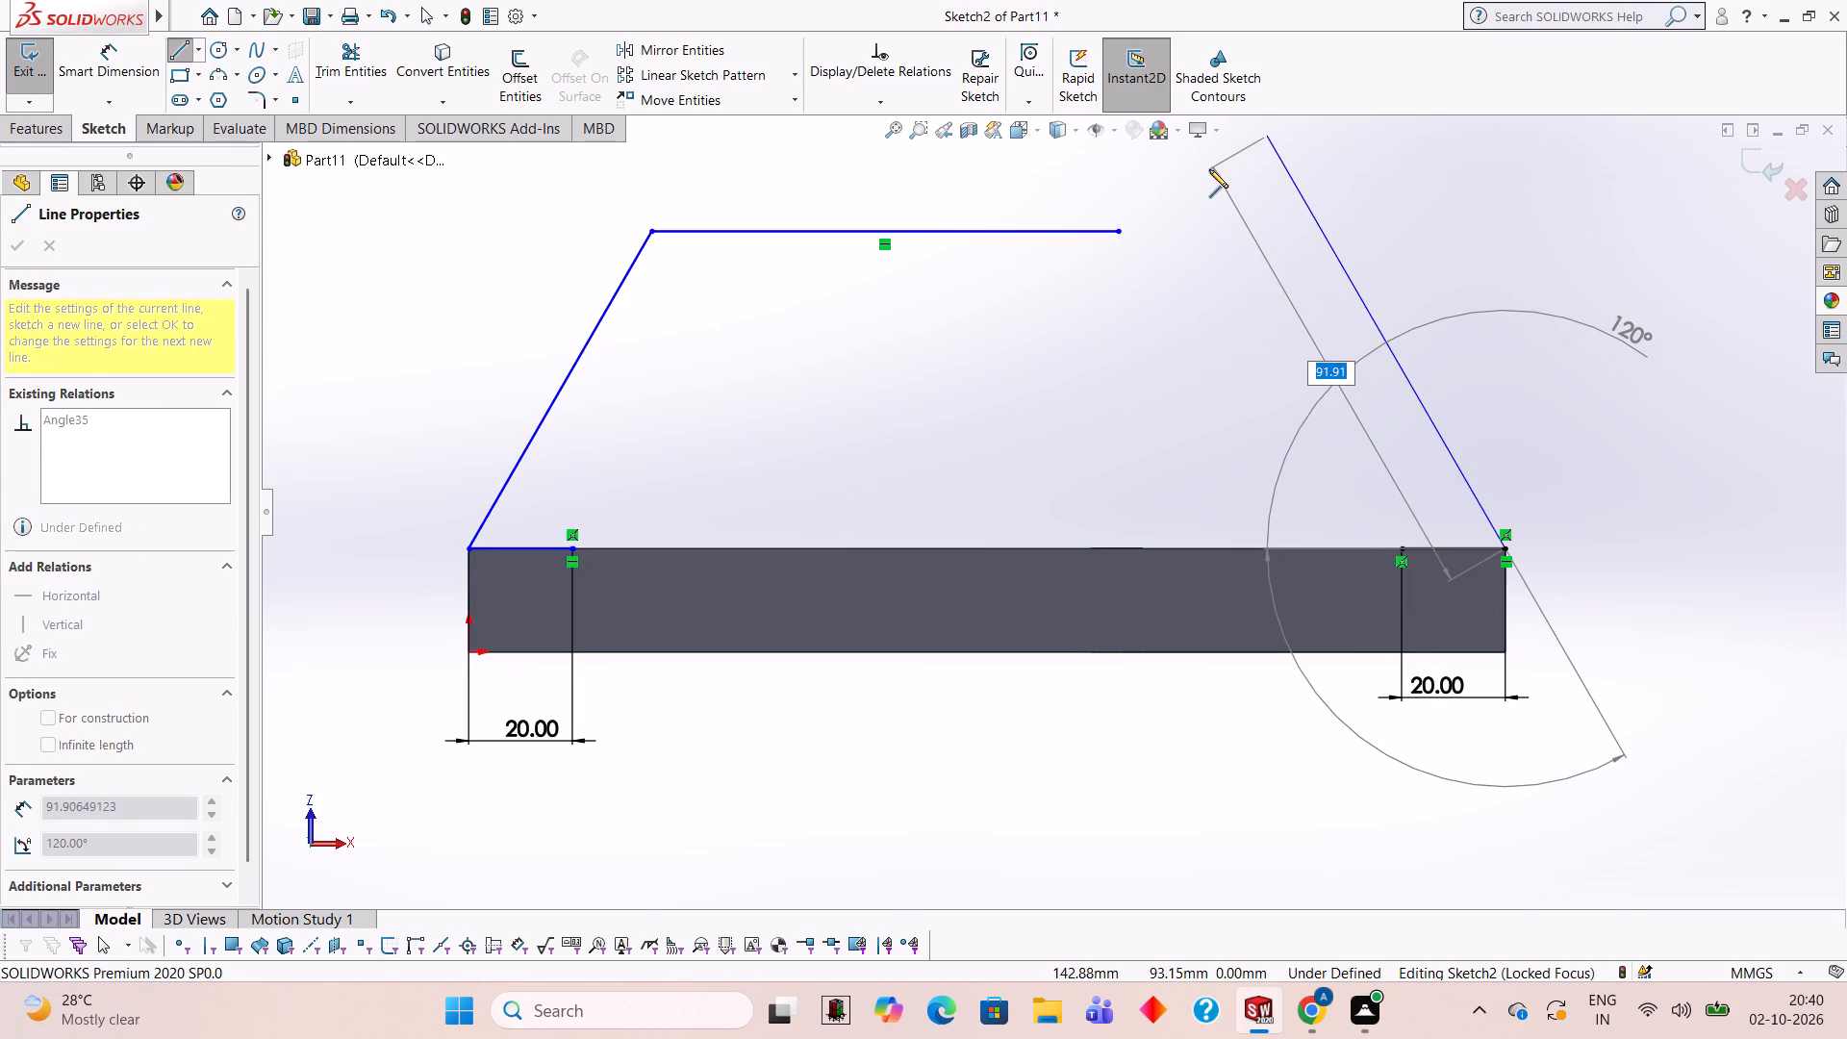
left_click(1202, 149)
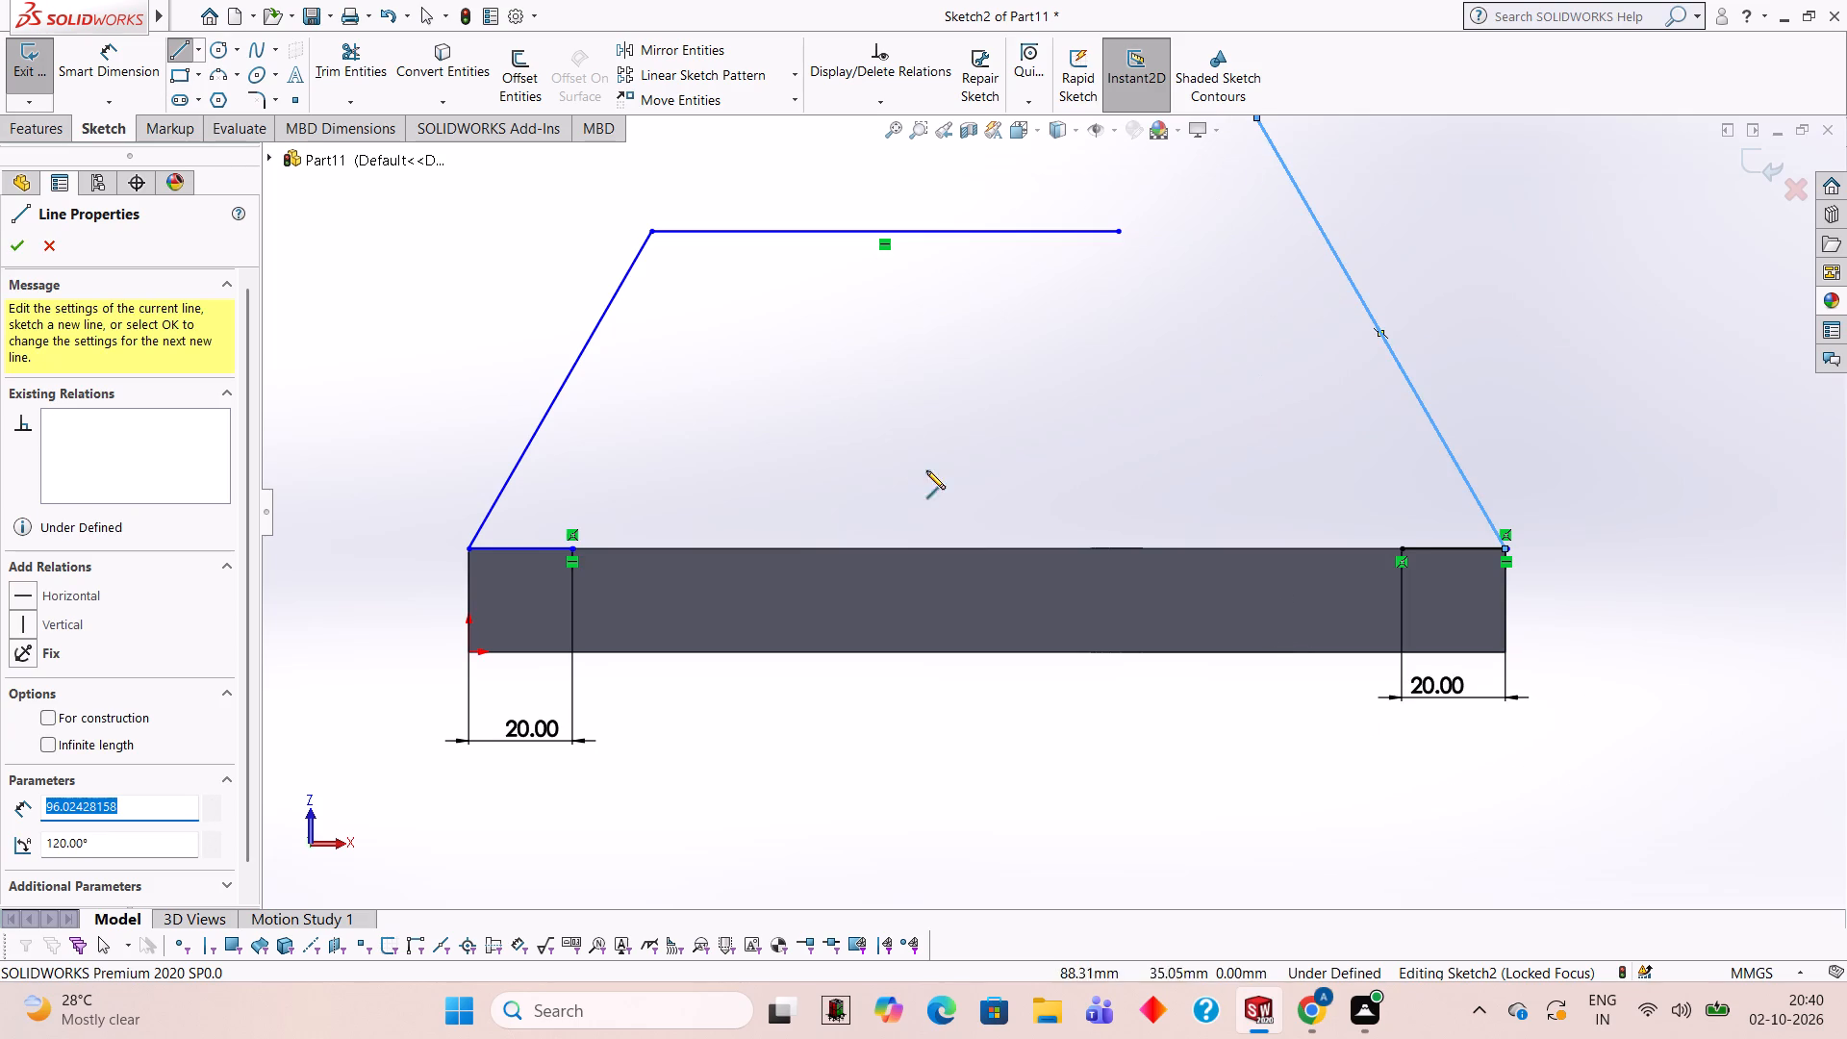
left_click(1402, 547)
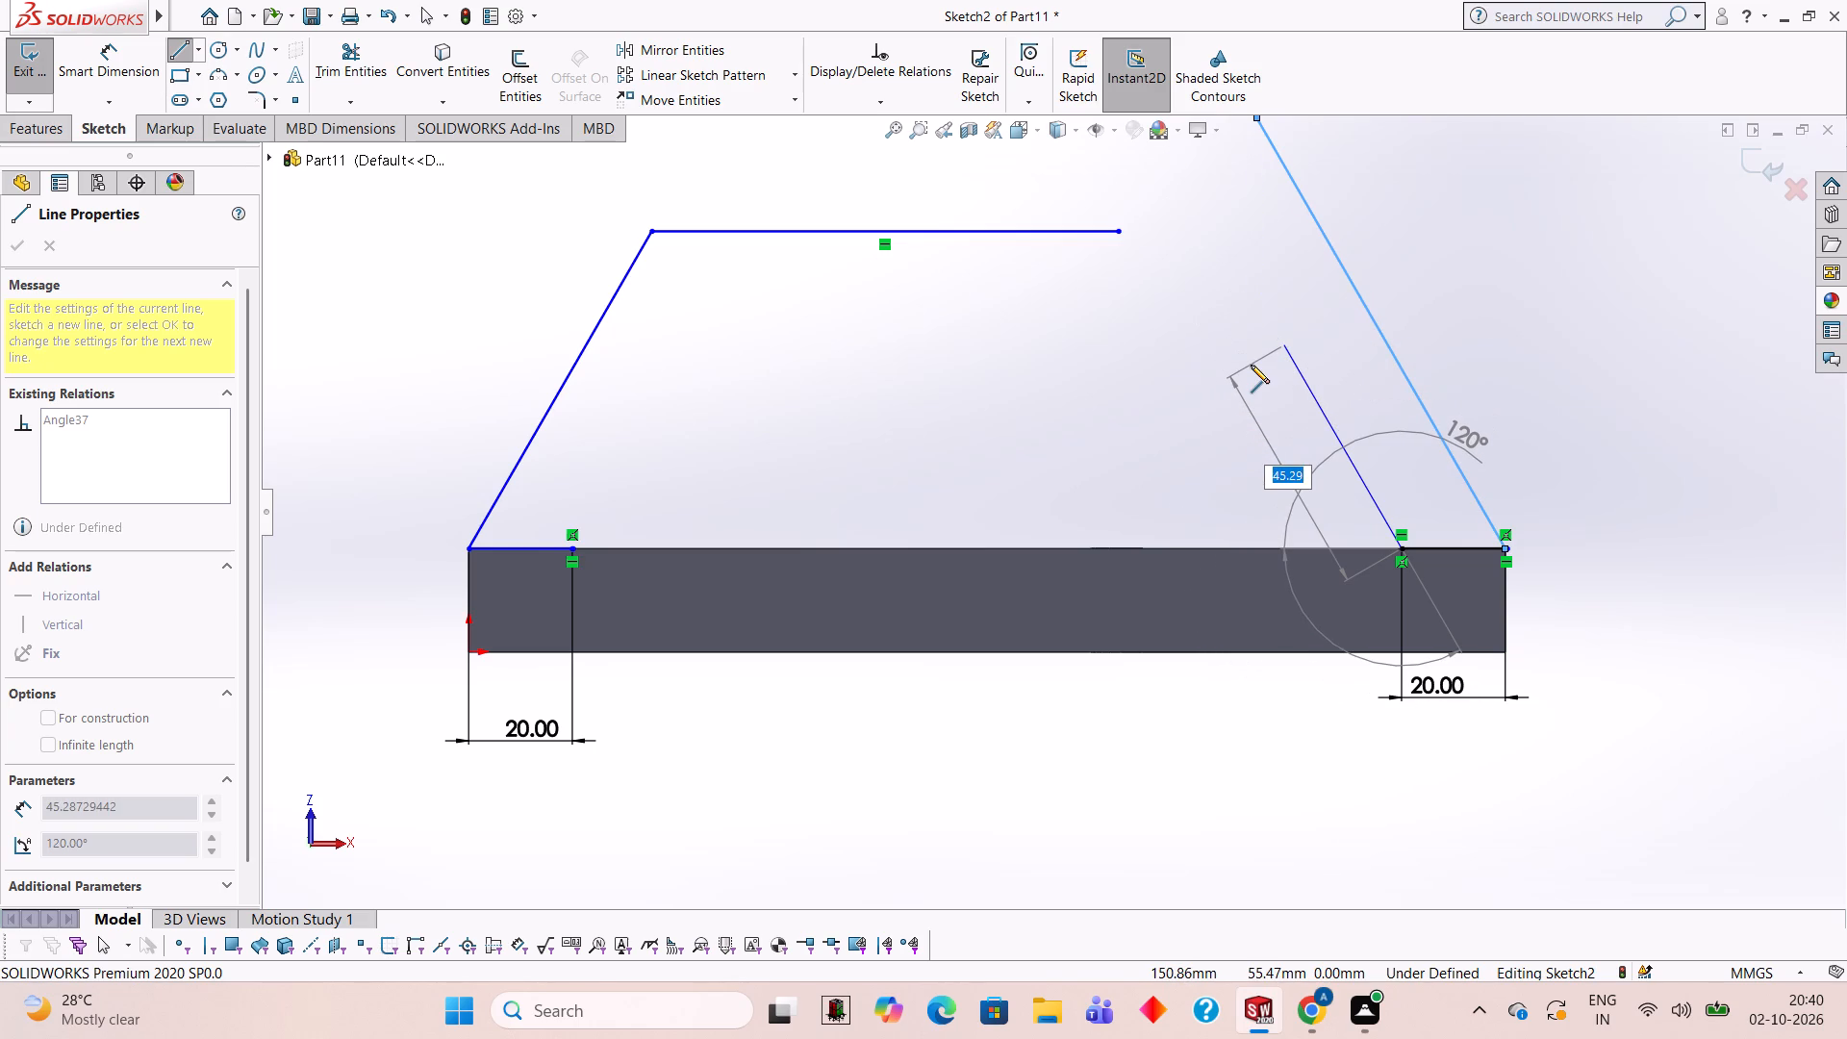
key("Escape")
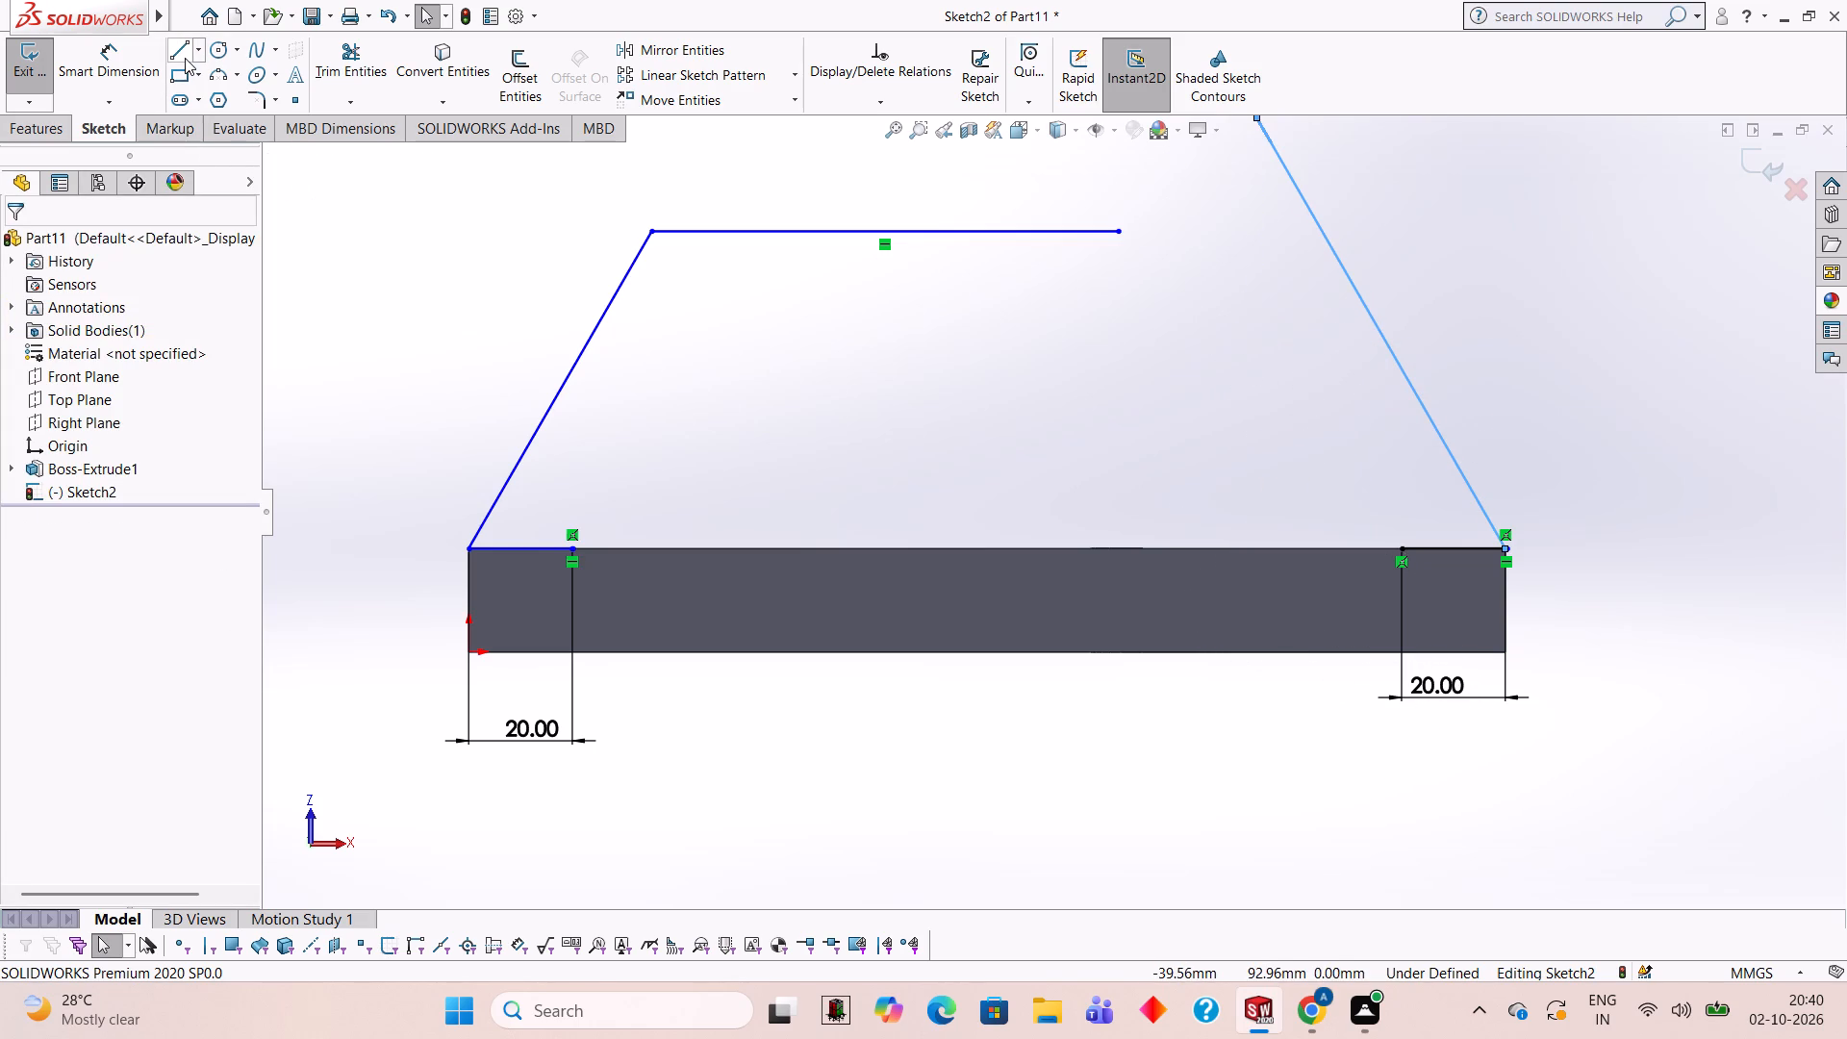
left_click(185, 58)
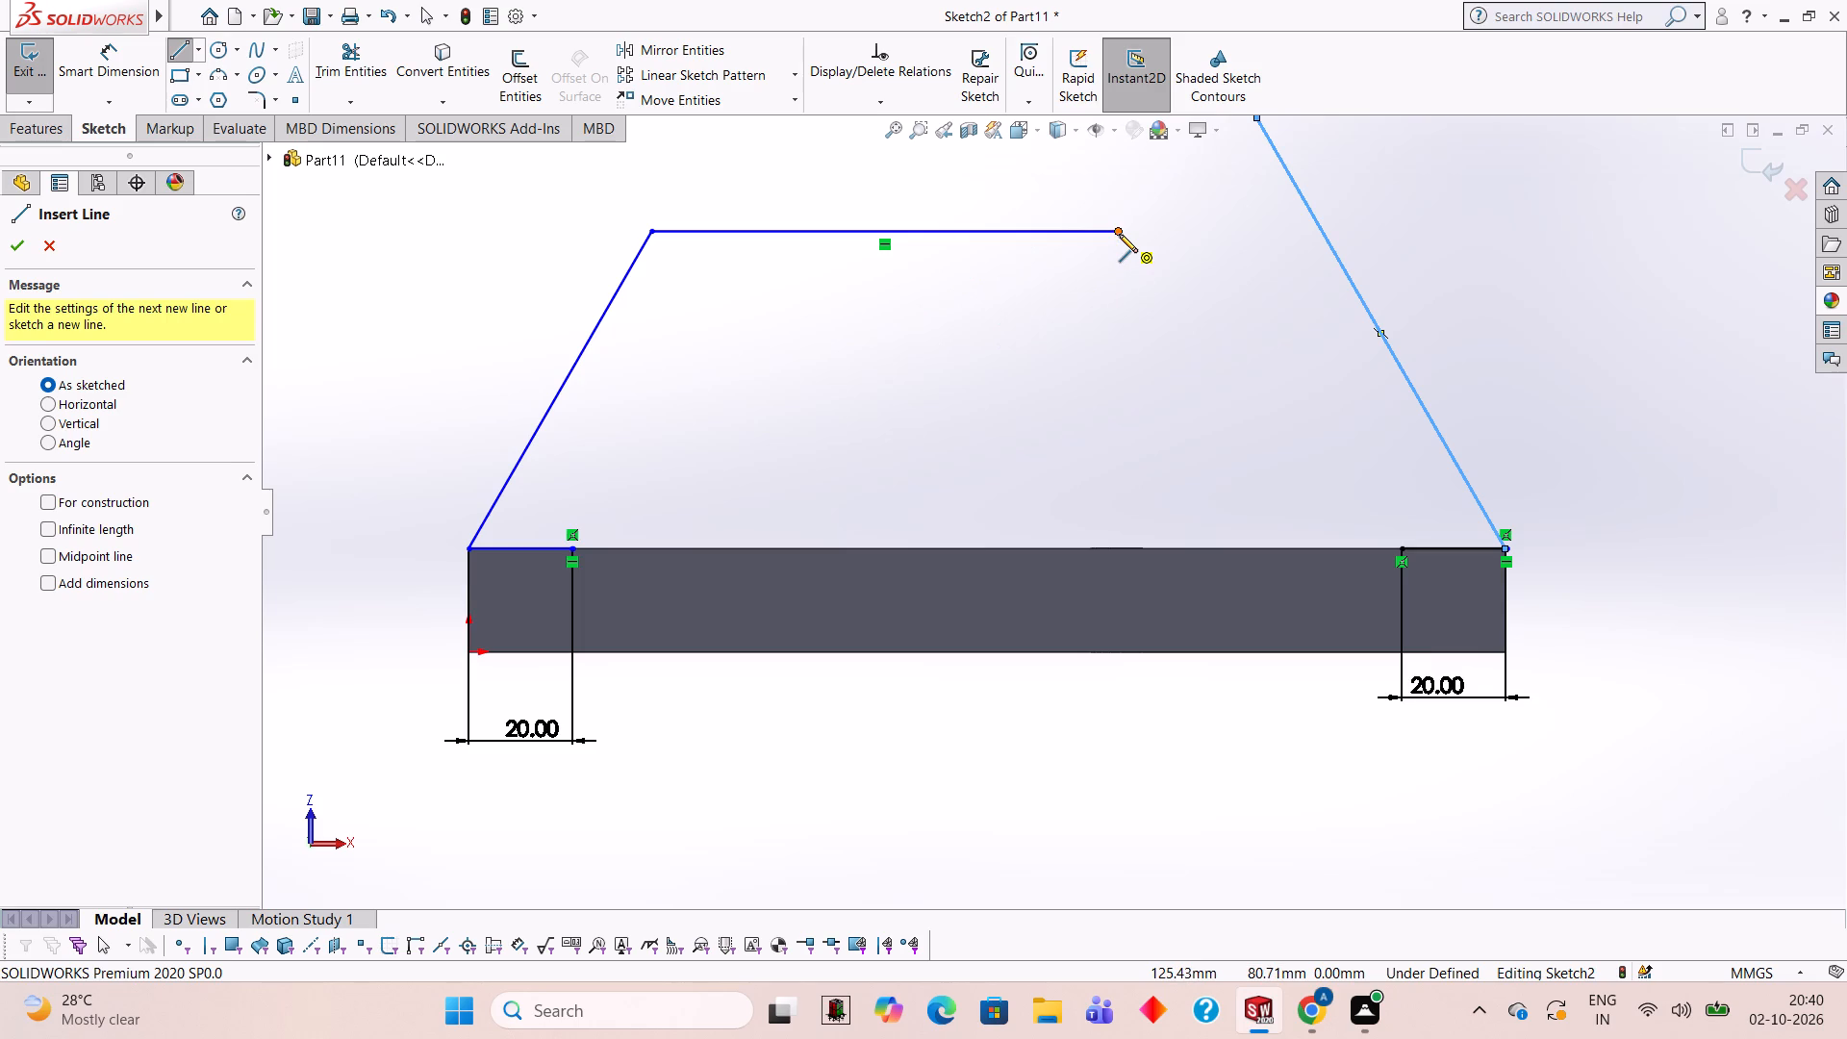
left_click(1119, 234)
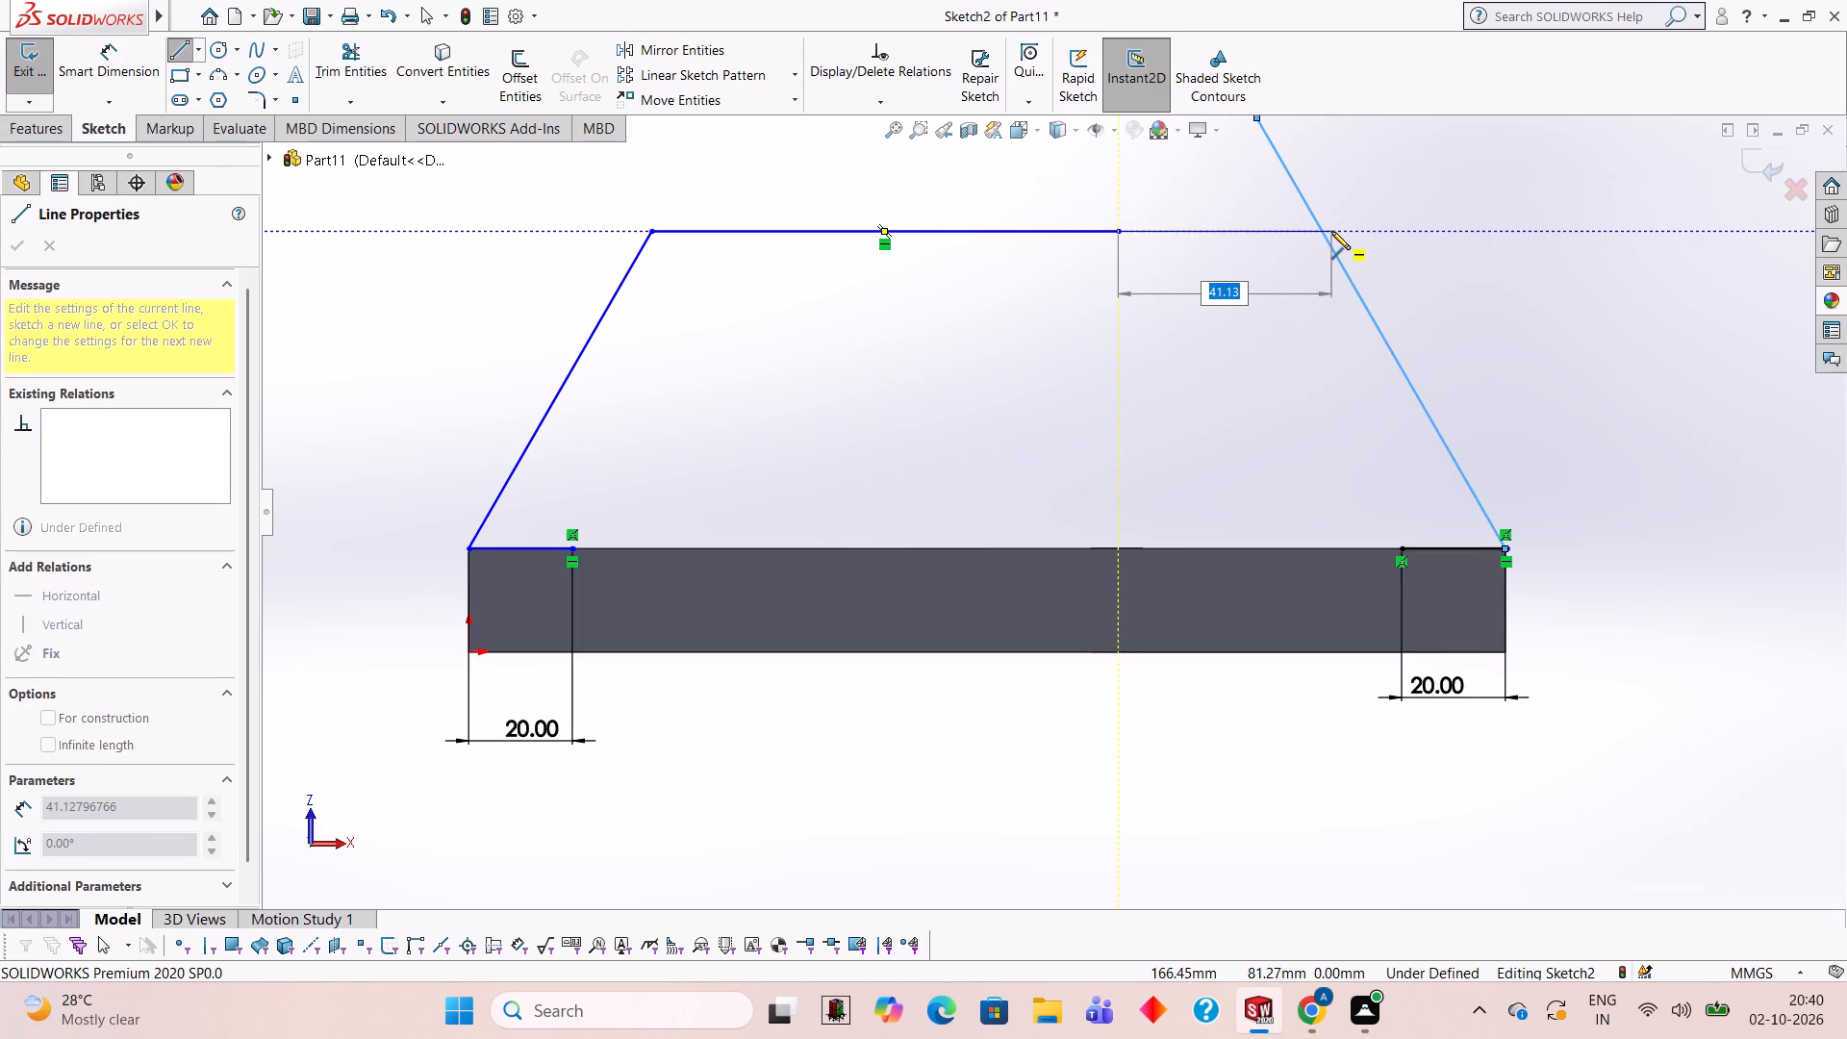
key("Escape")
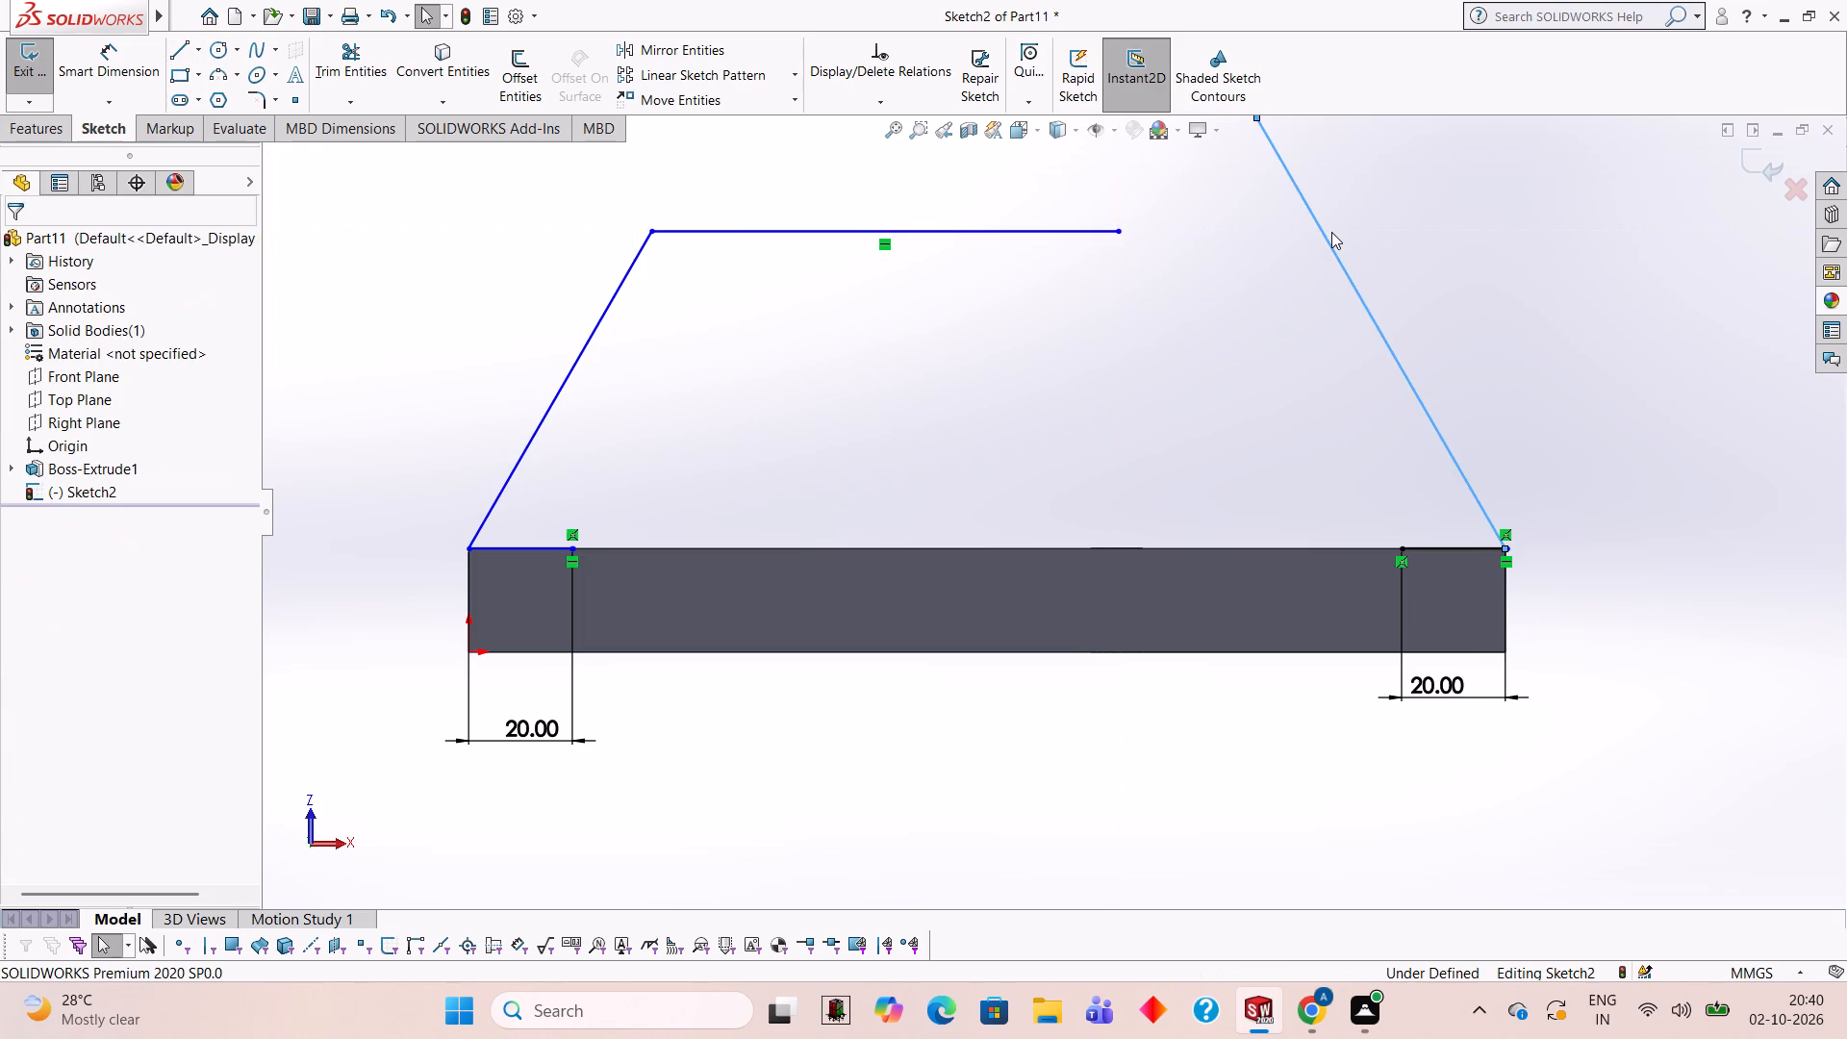
Undo the 120° right side line and redraw it at 130°, about 98 mm long, from the right 20 mm base line's outer end.
key("ctrl+z")
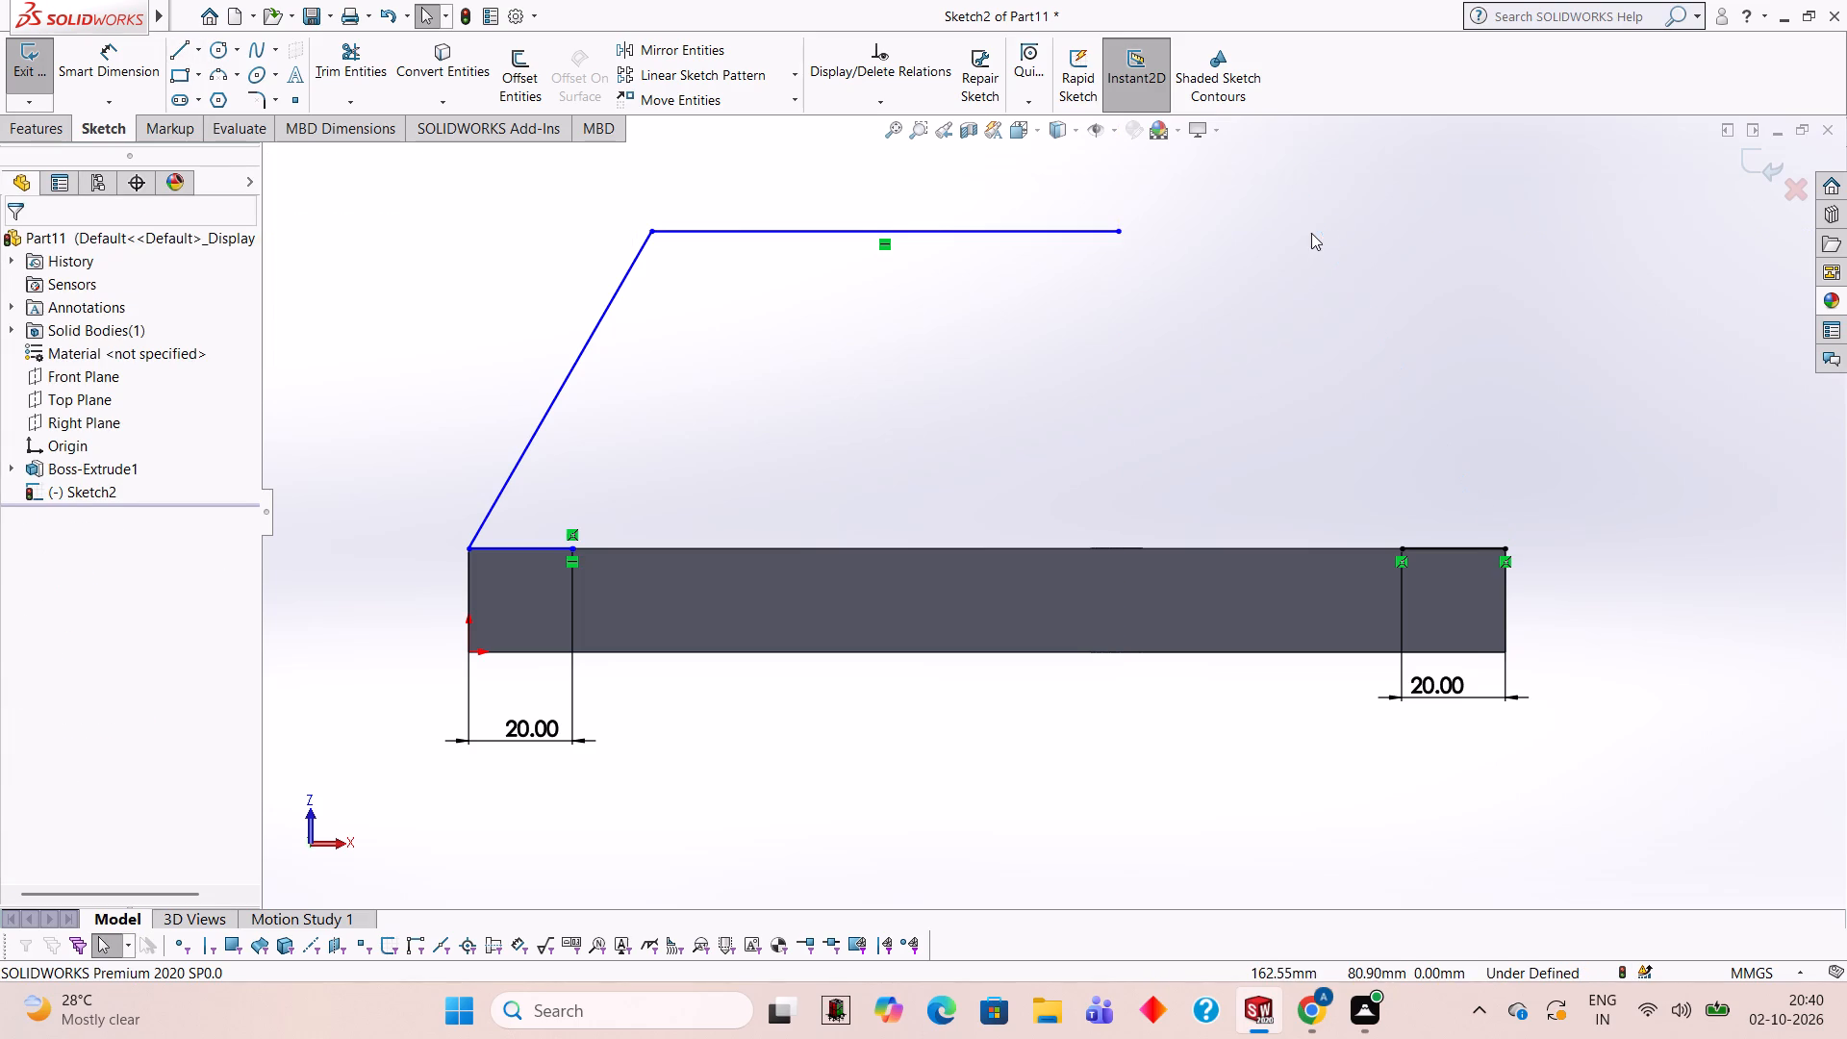
left_click(179, 48)
left_click(48, 448)
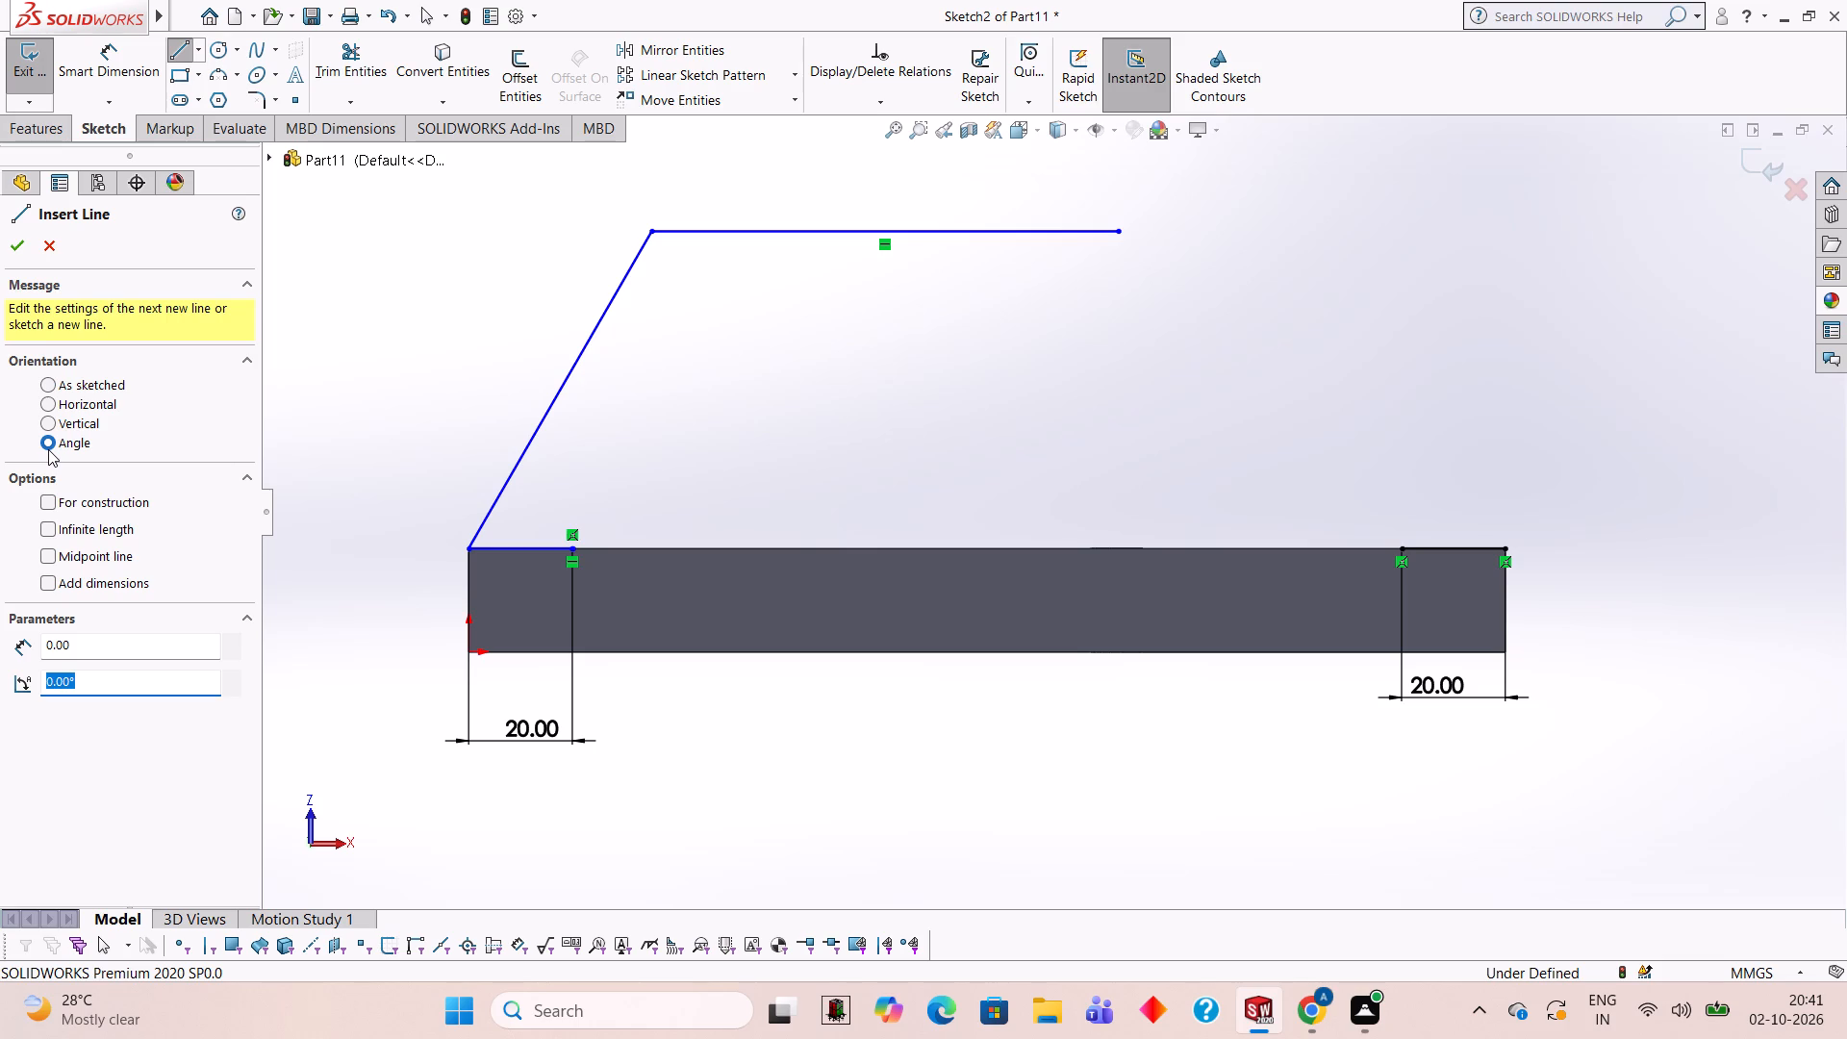
type("130")
key("Return")
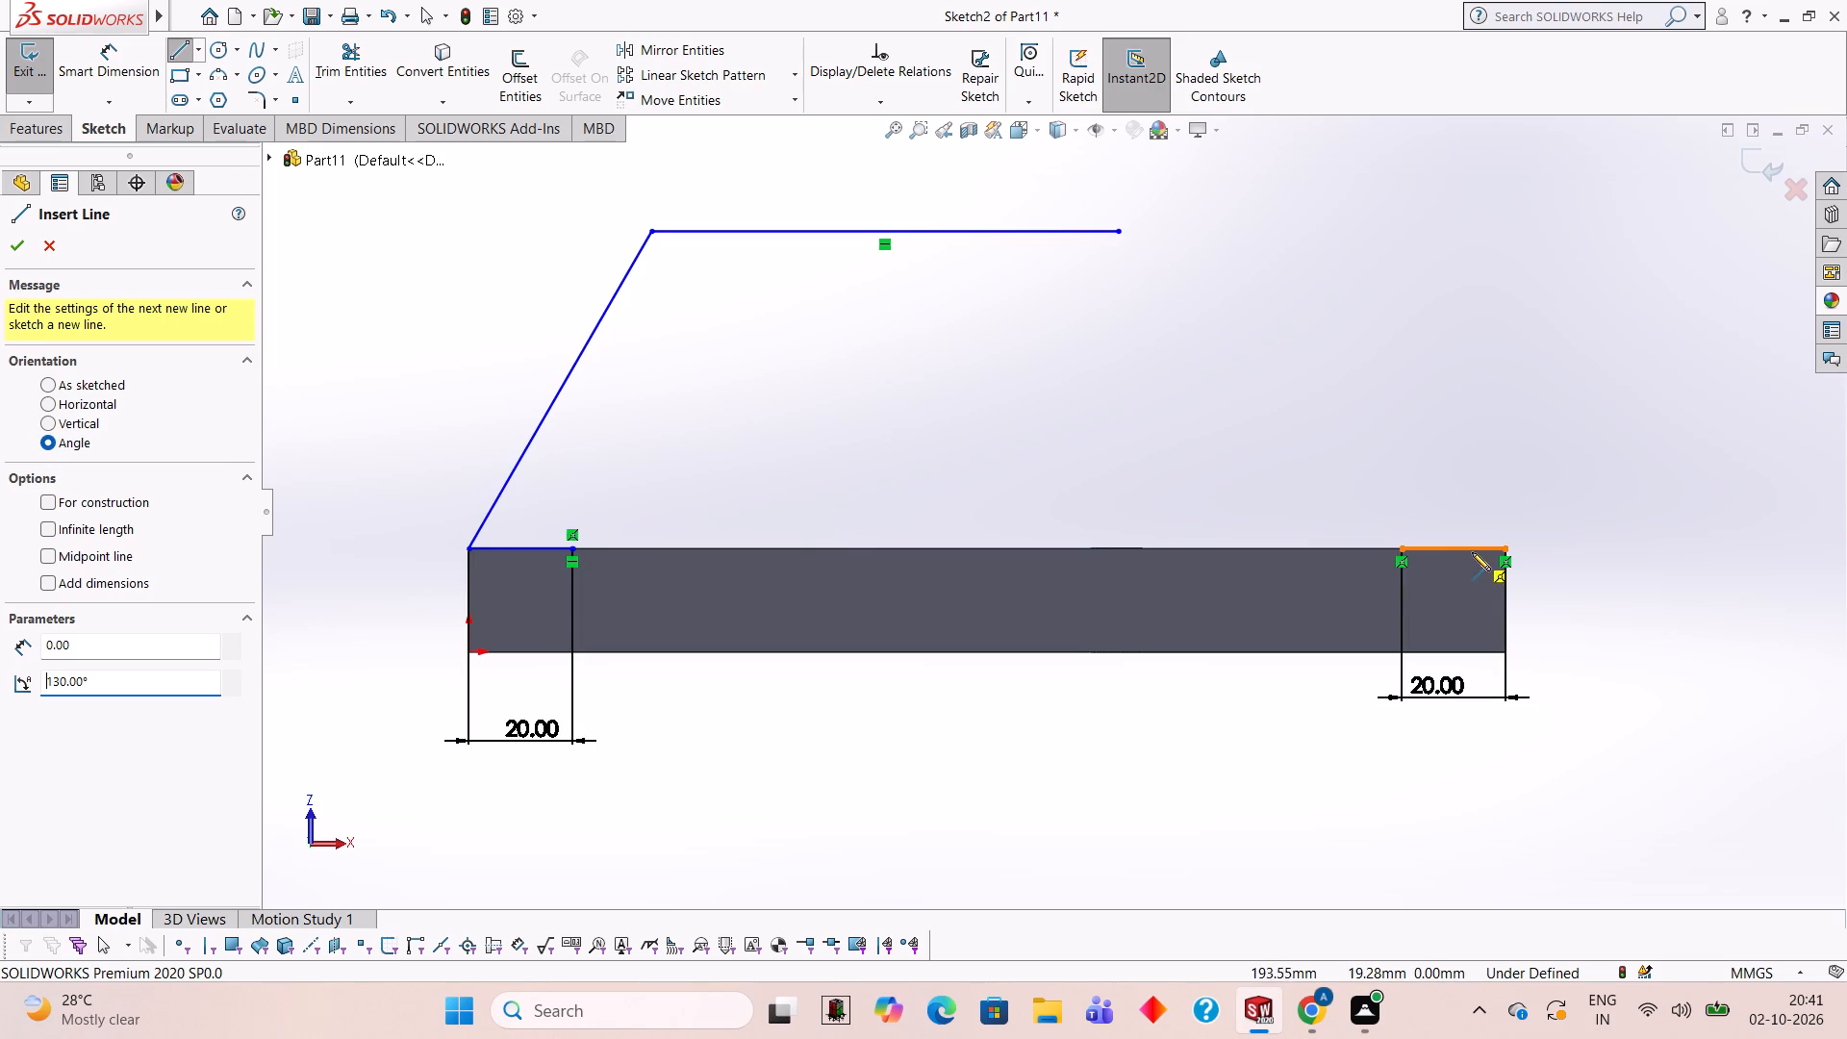
left_click(1505, 549)
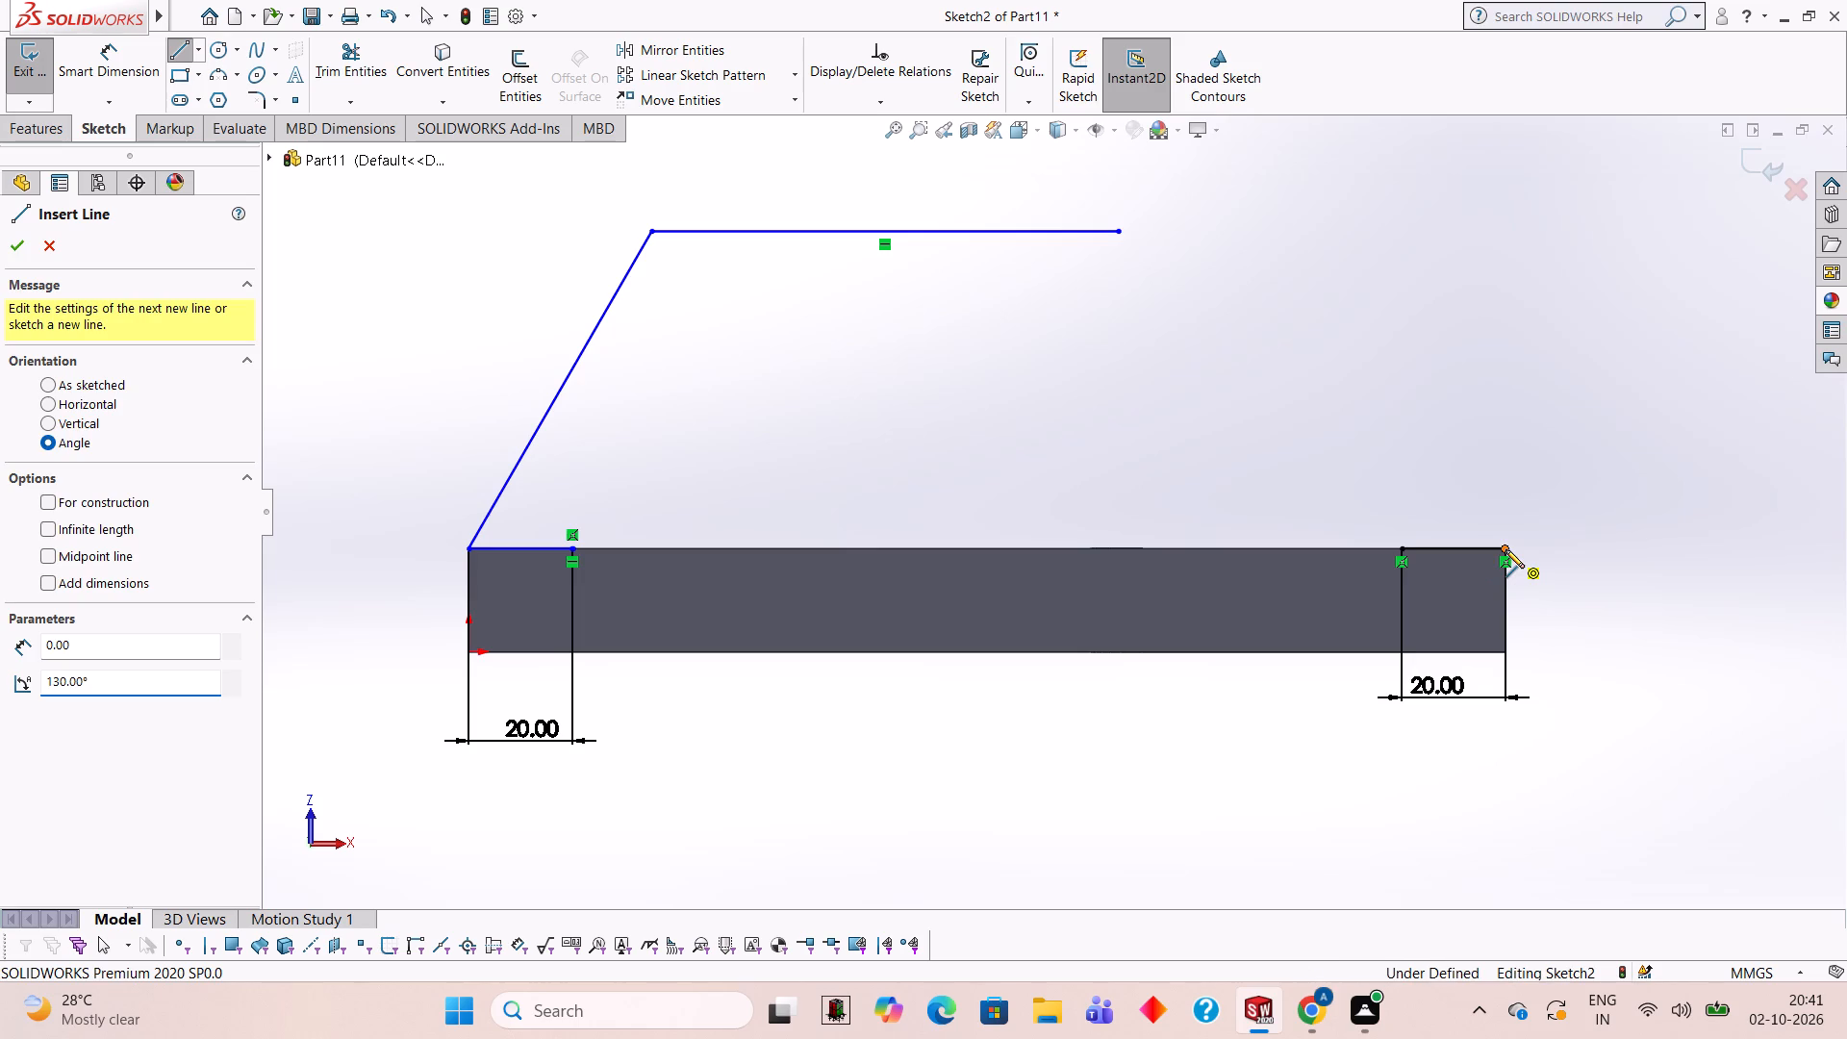
left_click(1145, 187)
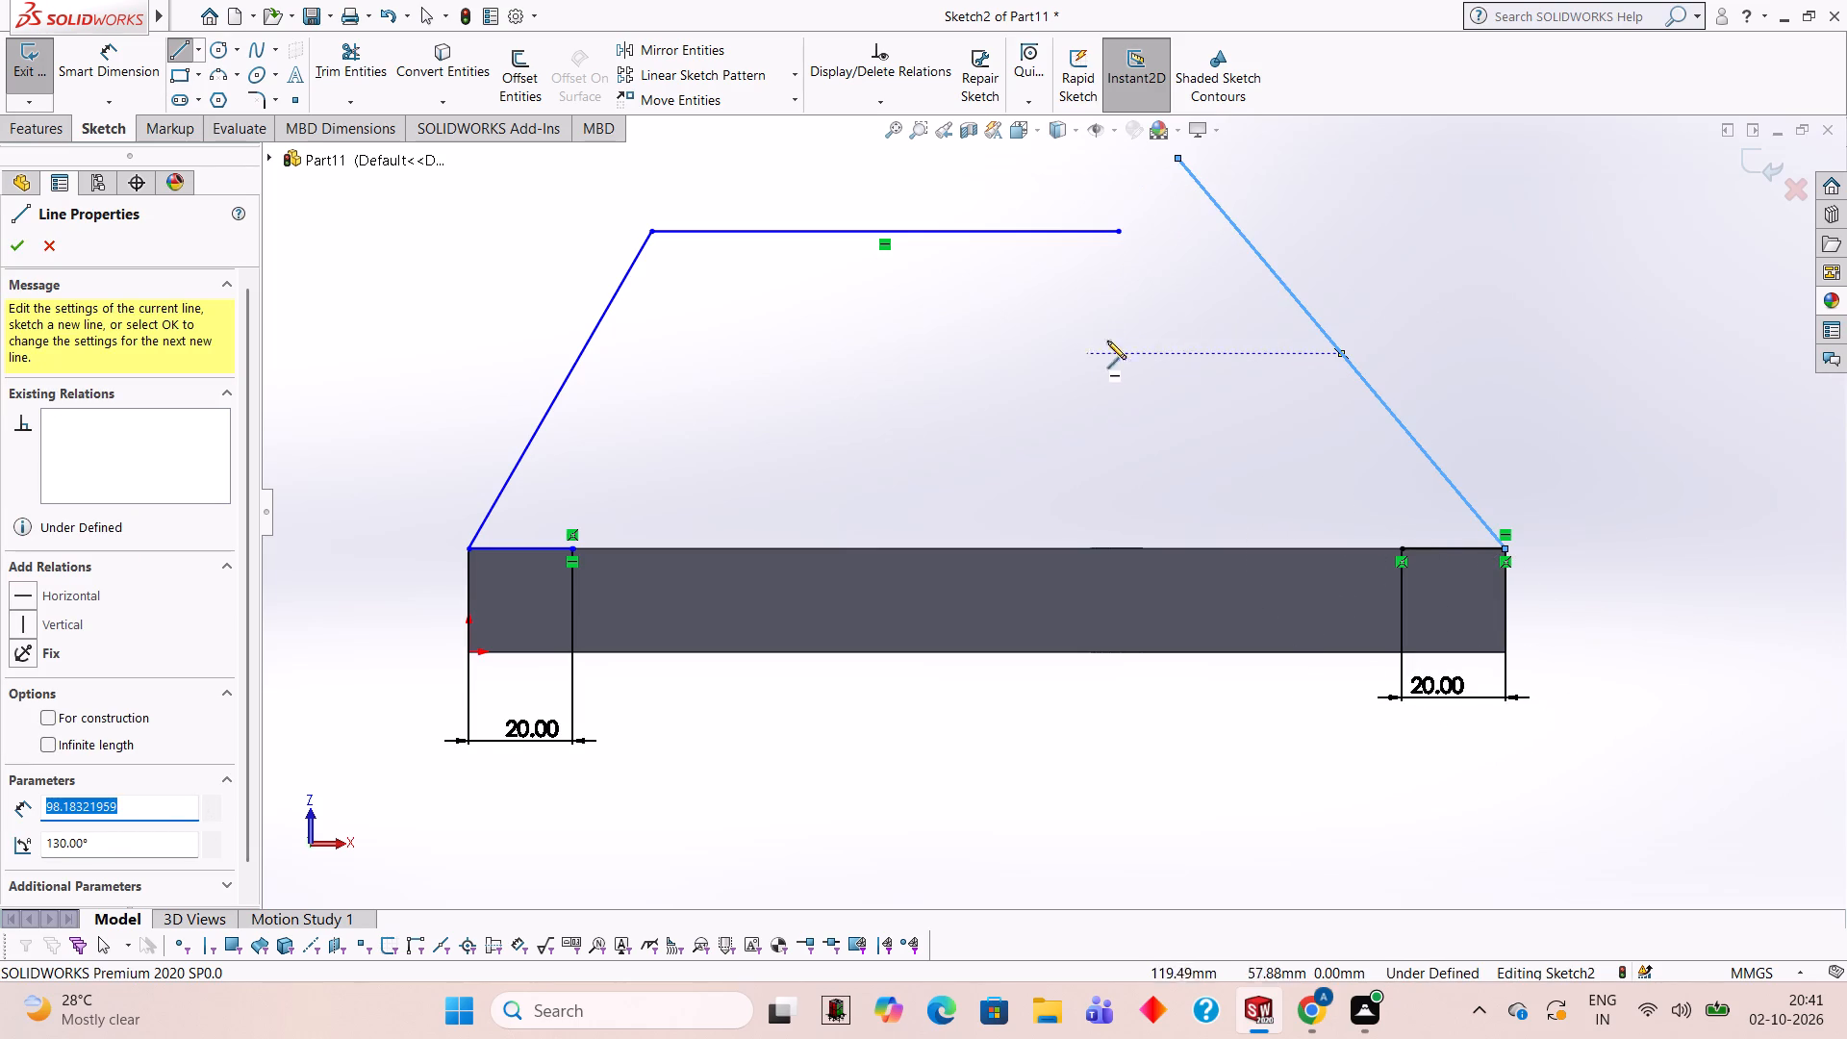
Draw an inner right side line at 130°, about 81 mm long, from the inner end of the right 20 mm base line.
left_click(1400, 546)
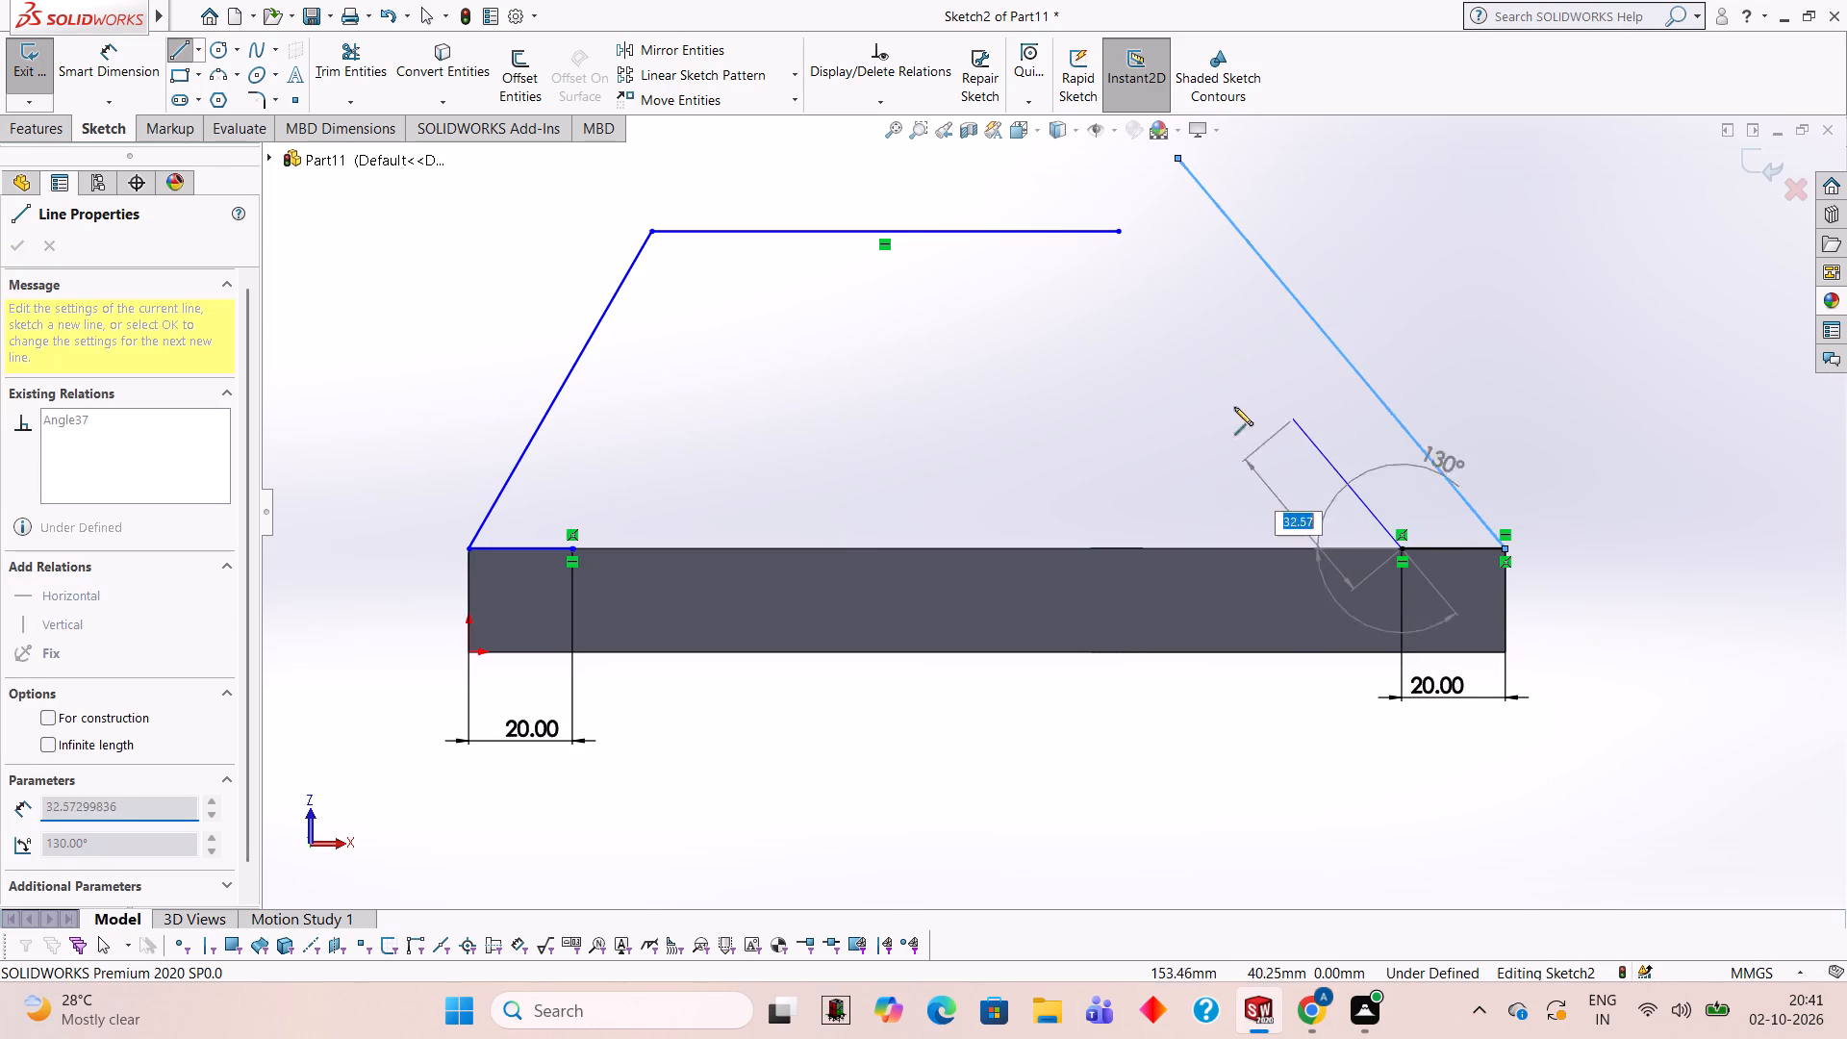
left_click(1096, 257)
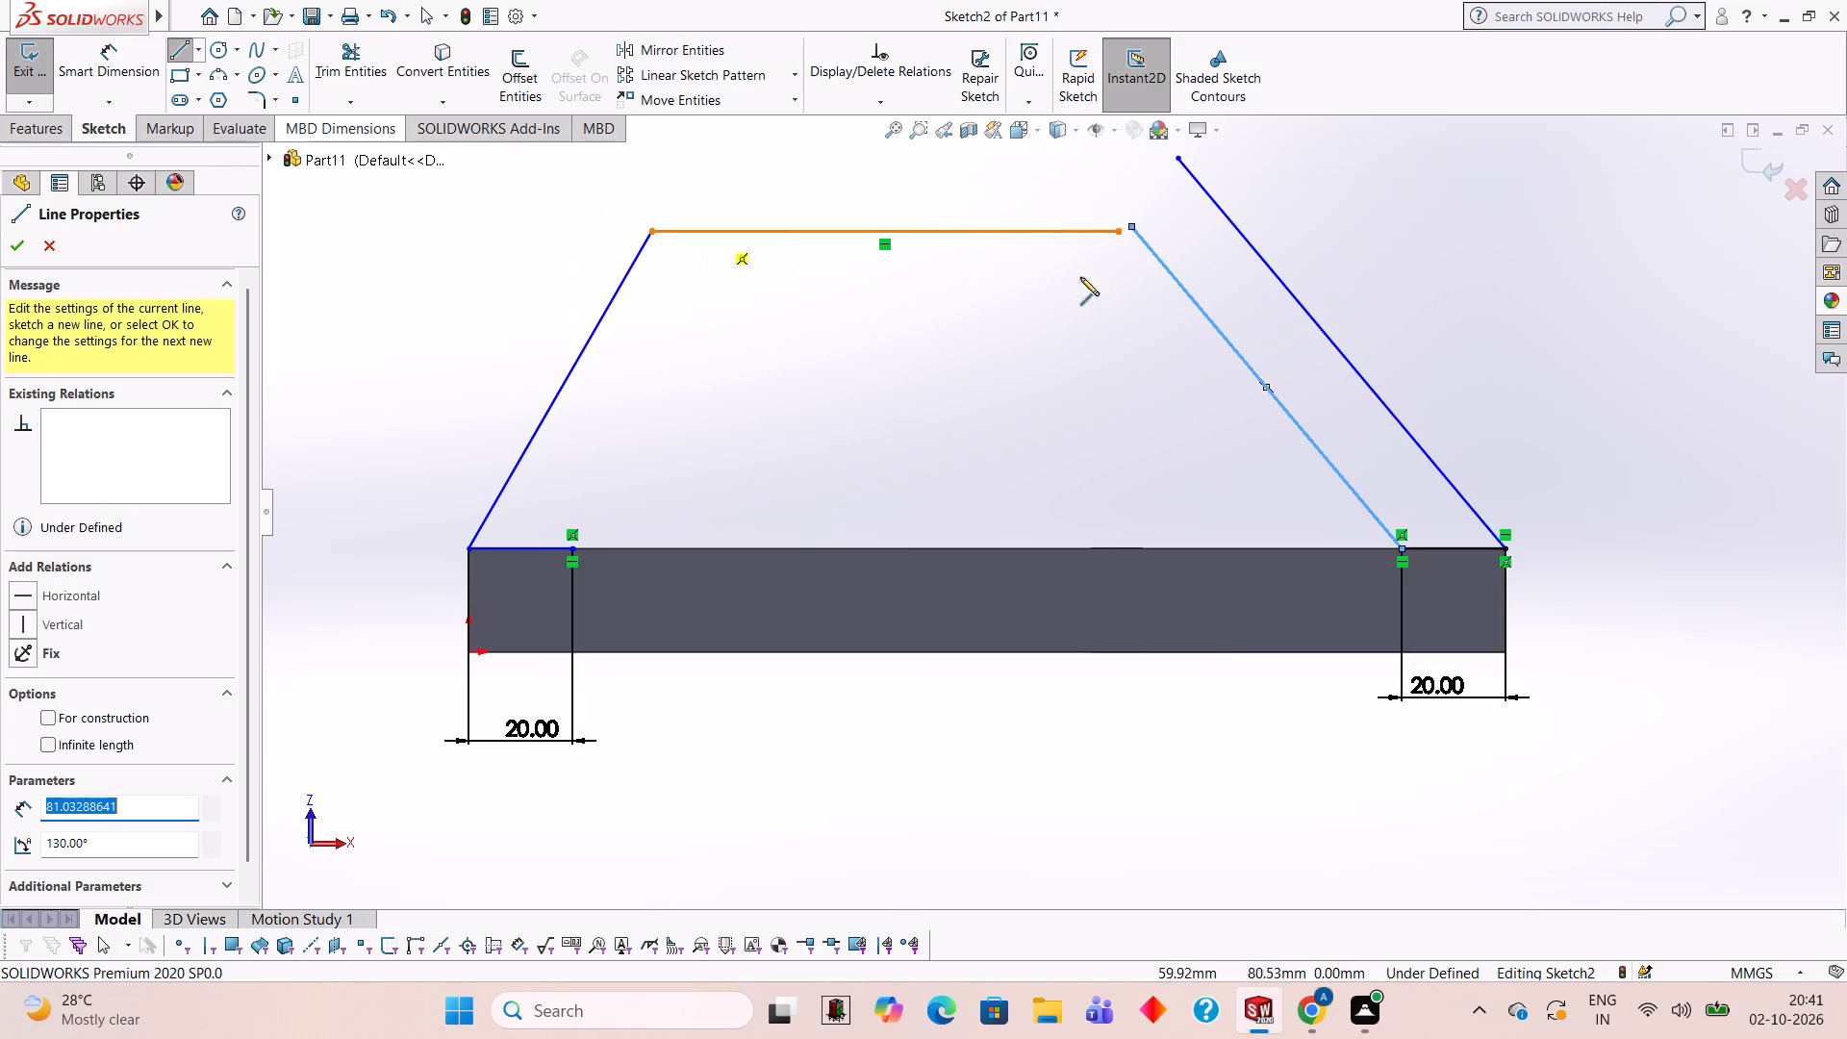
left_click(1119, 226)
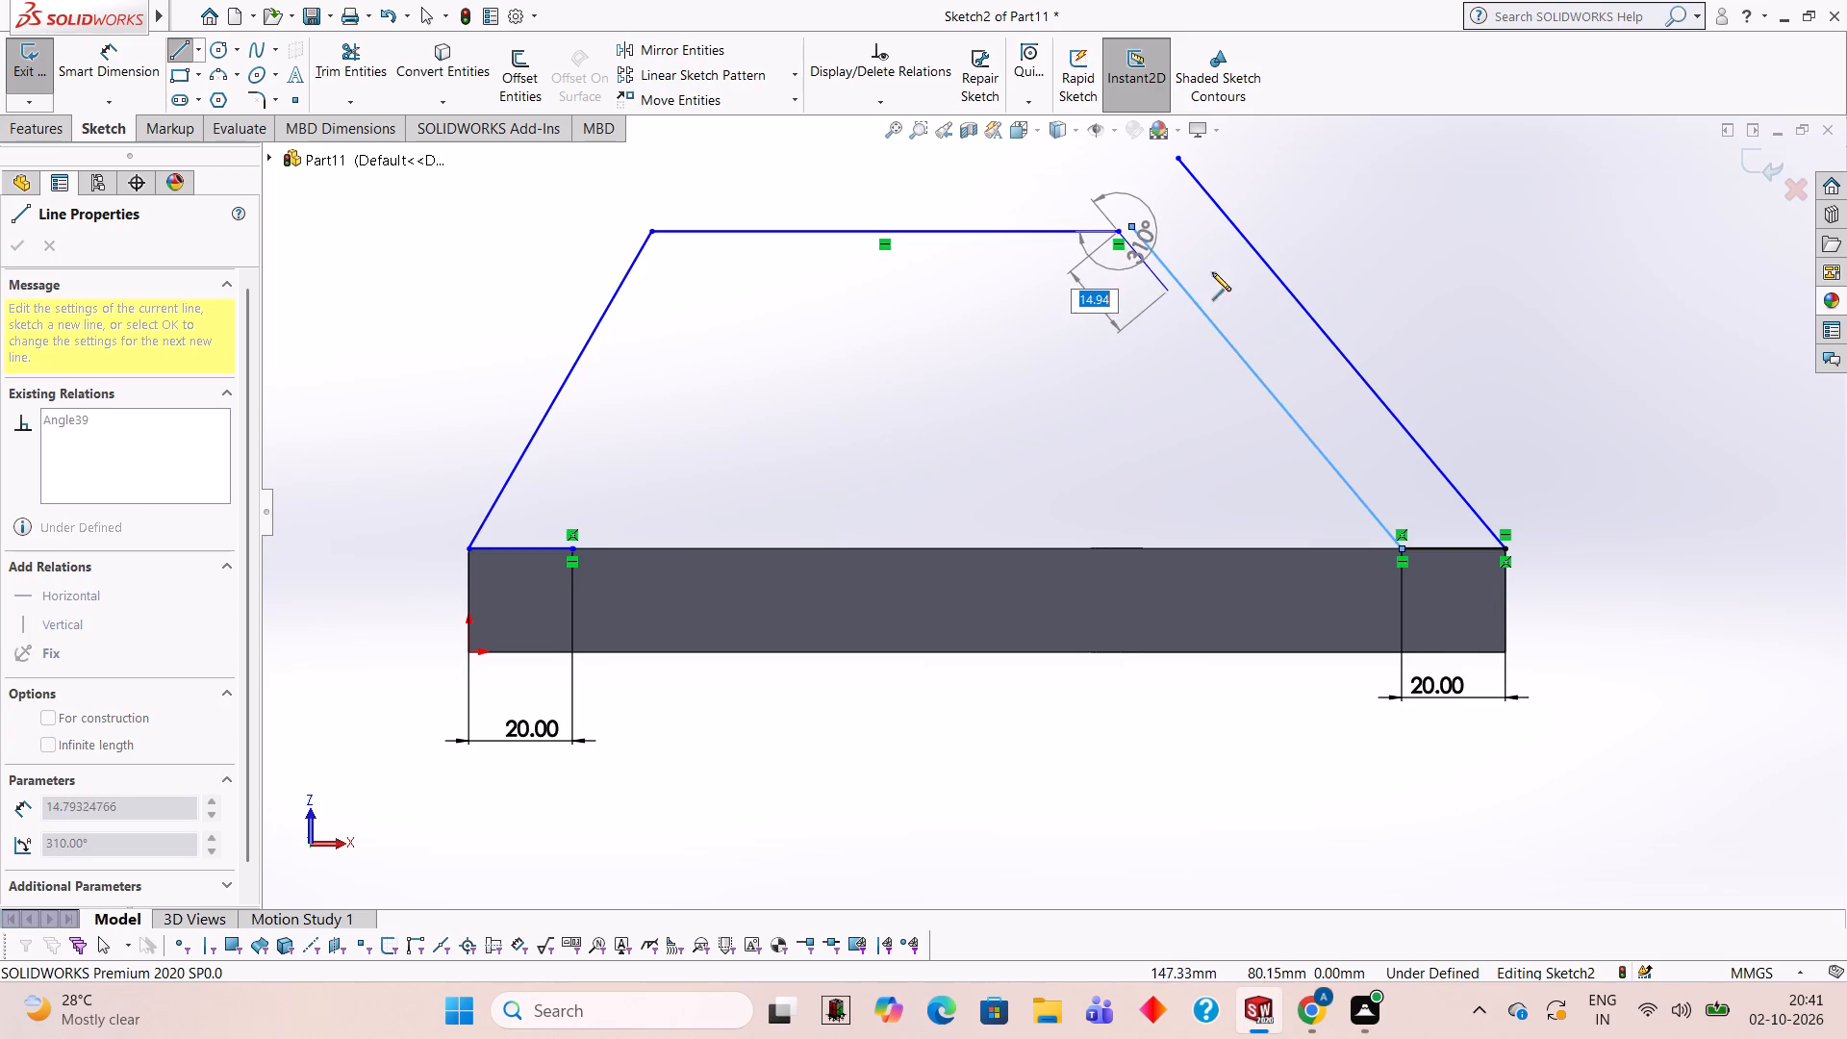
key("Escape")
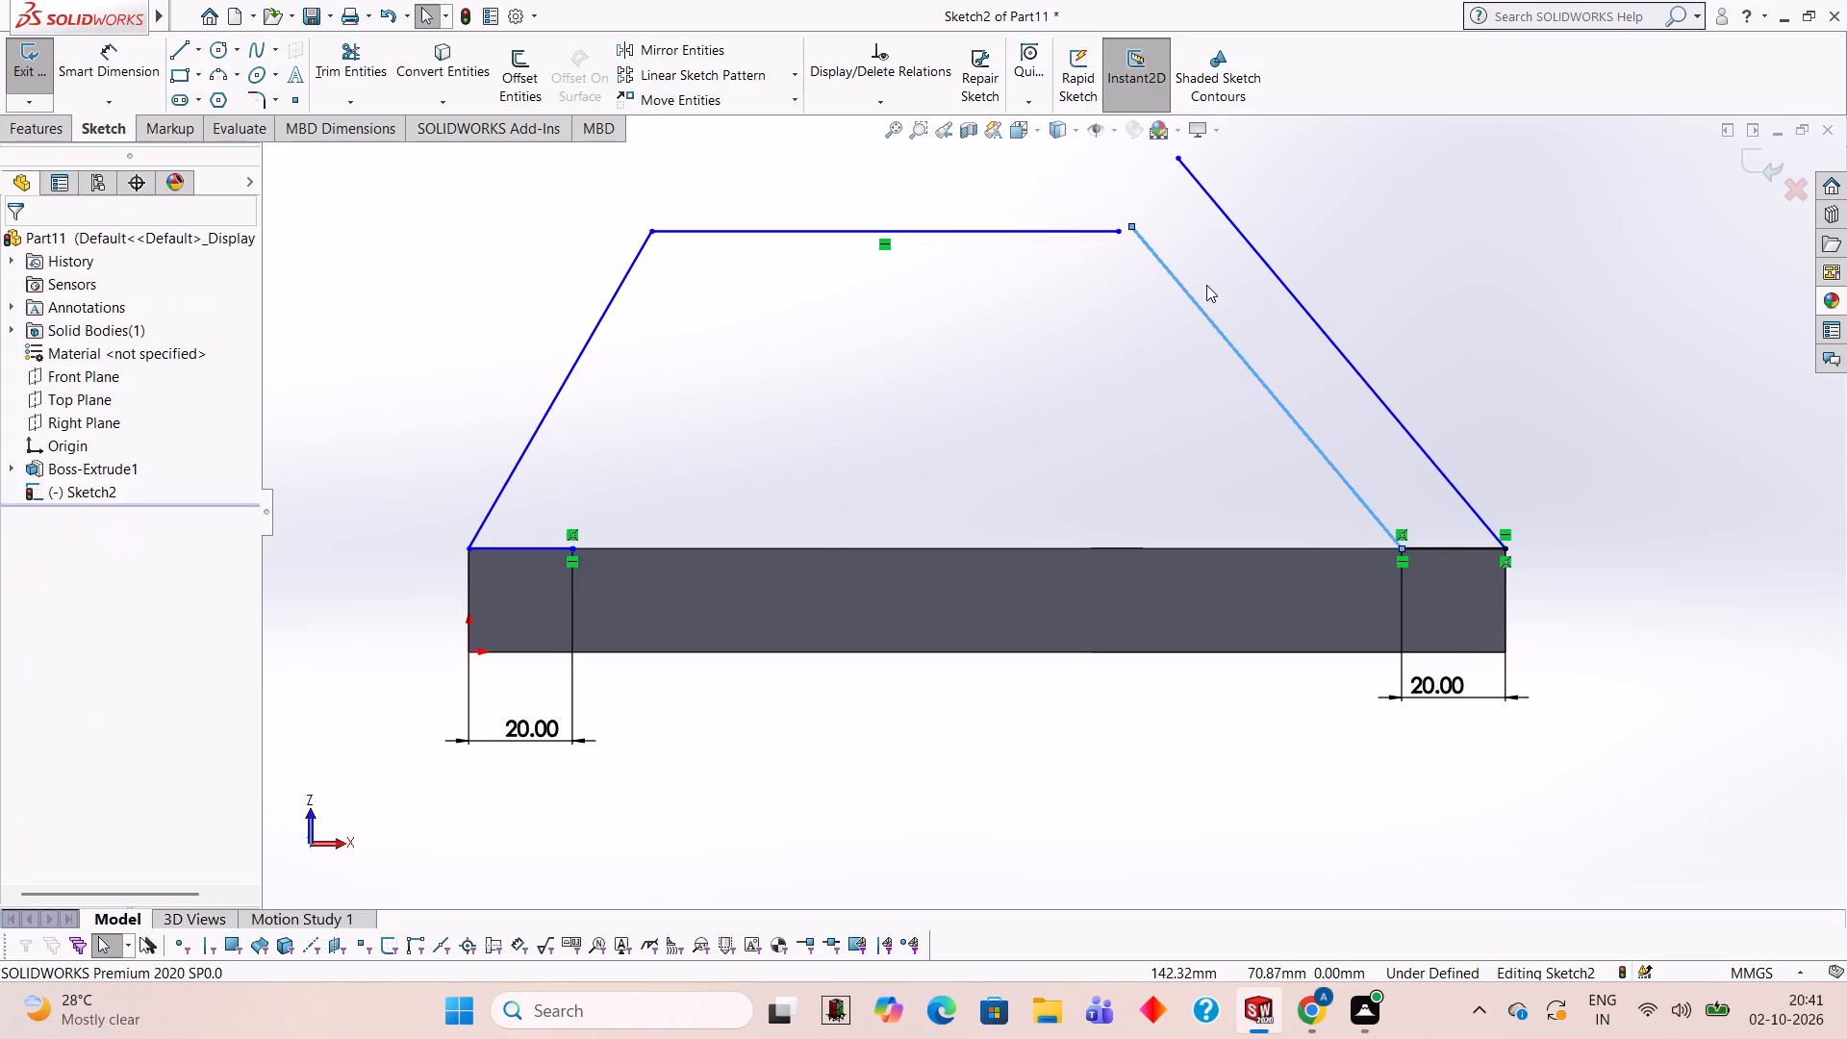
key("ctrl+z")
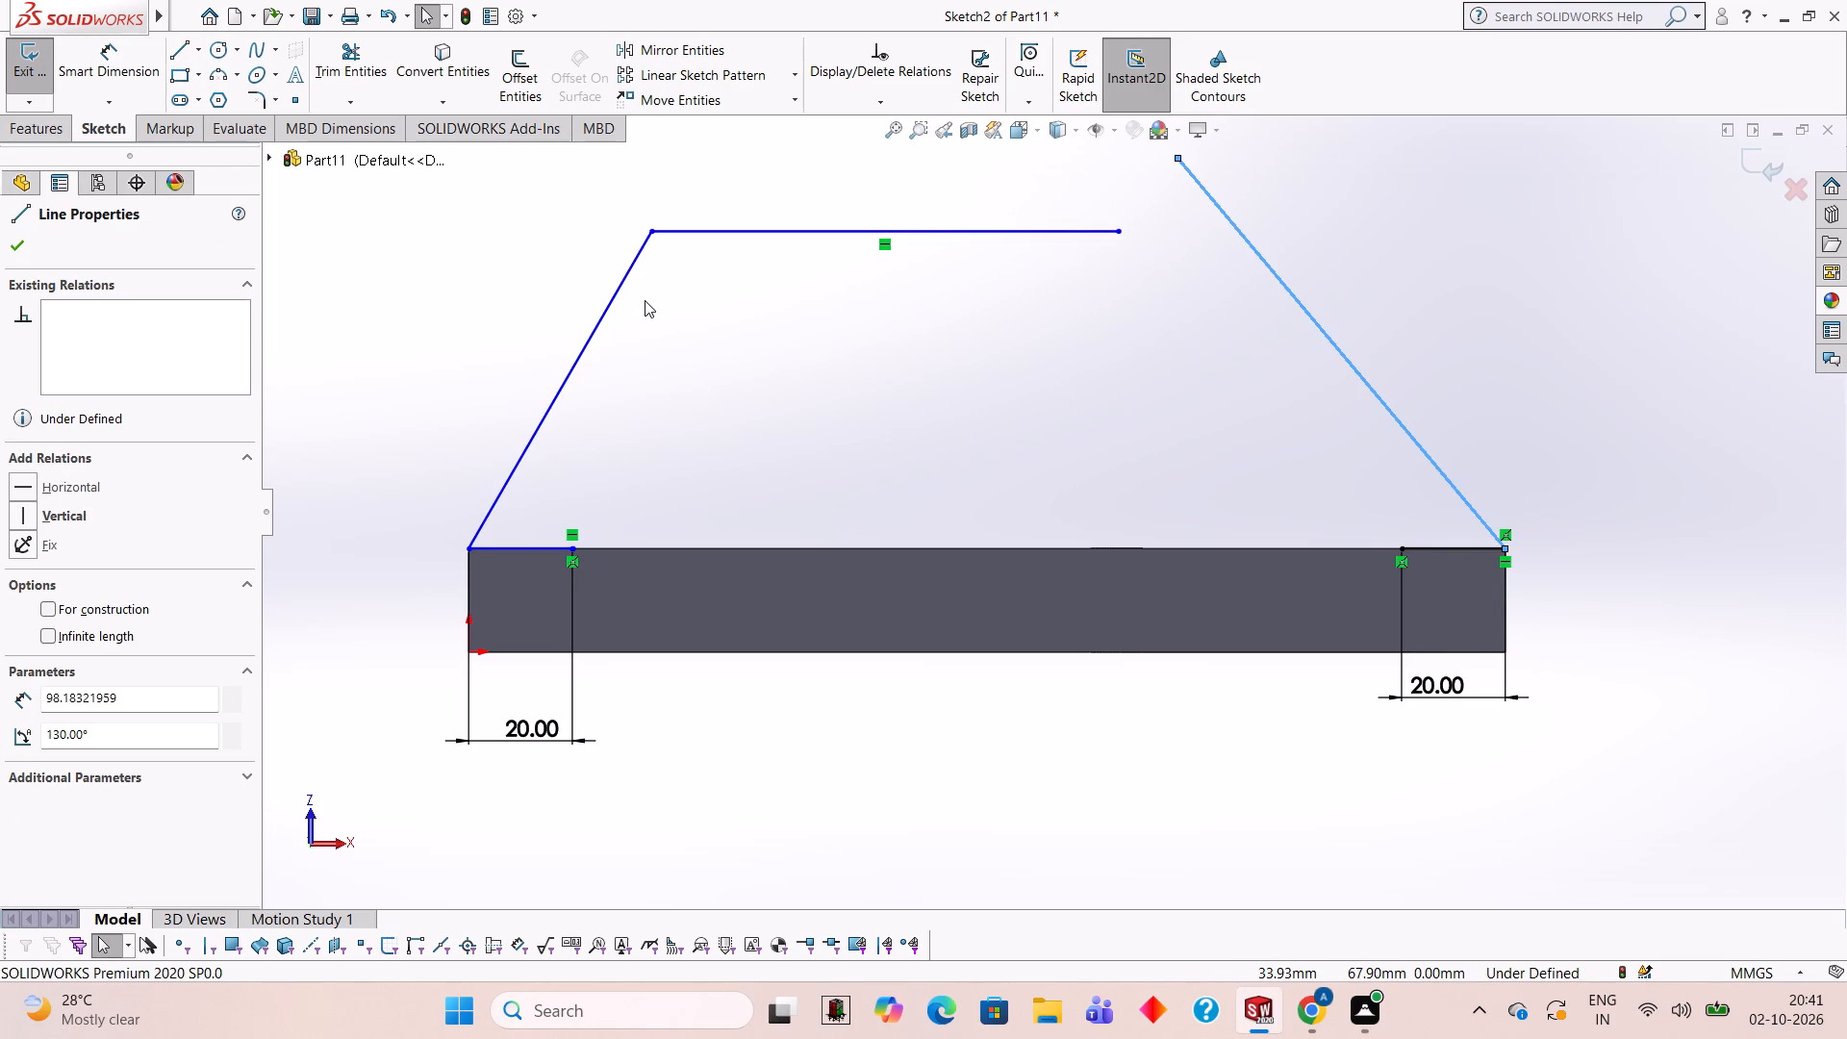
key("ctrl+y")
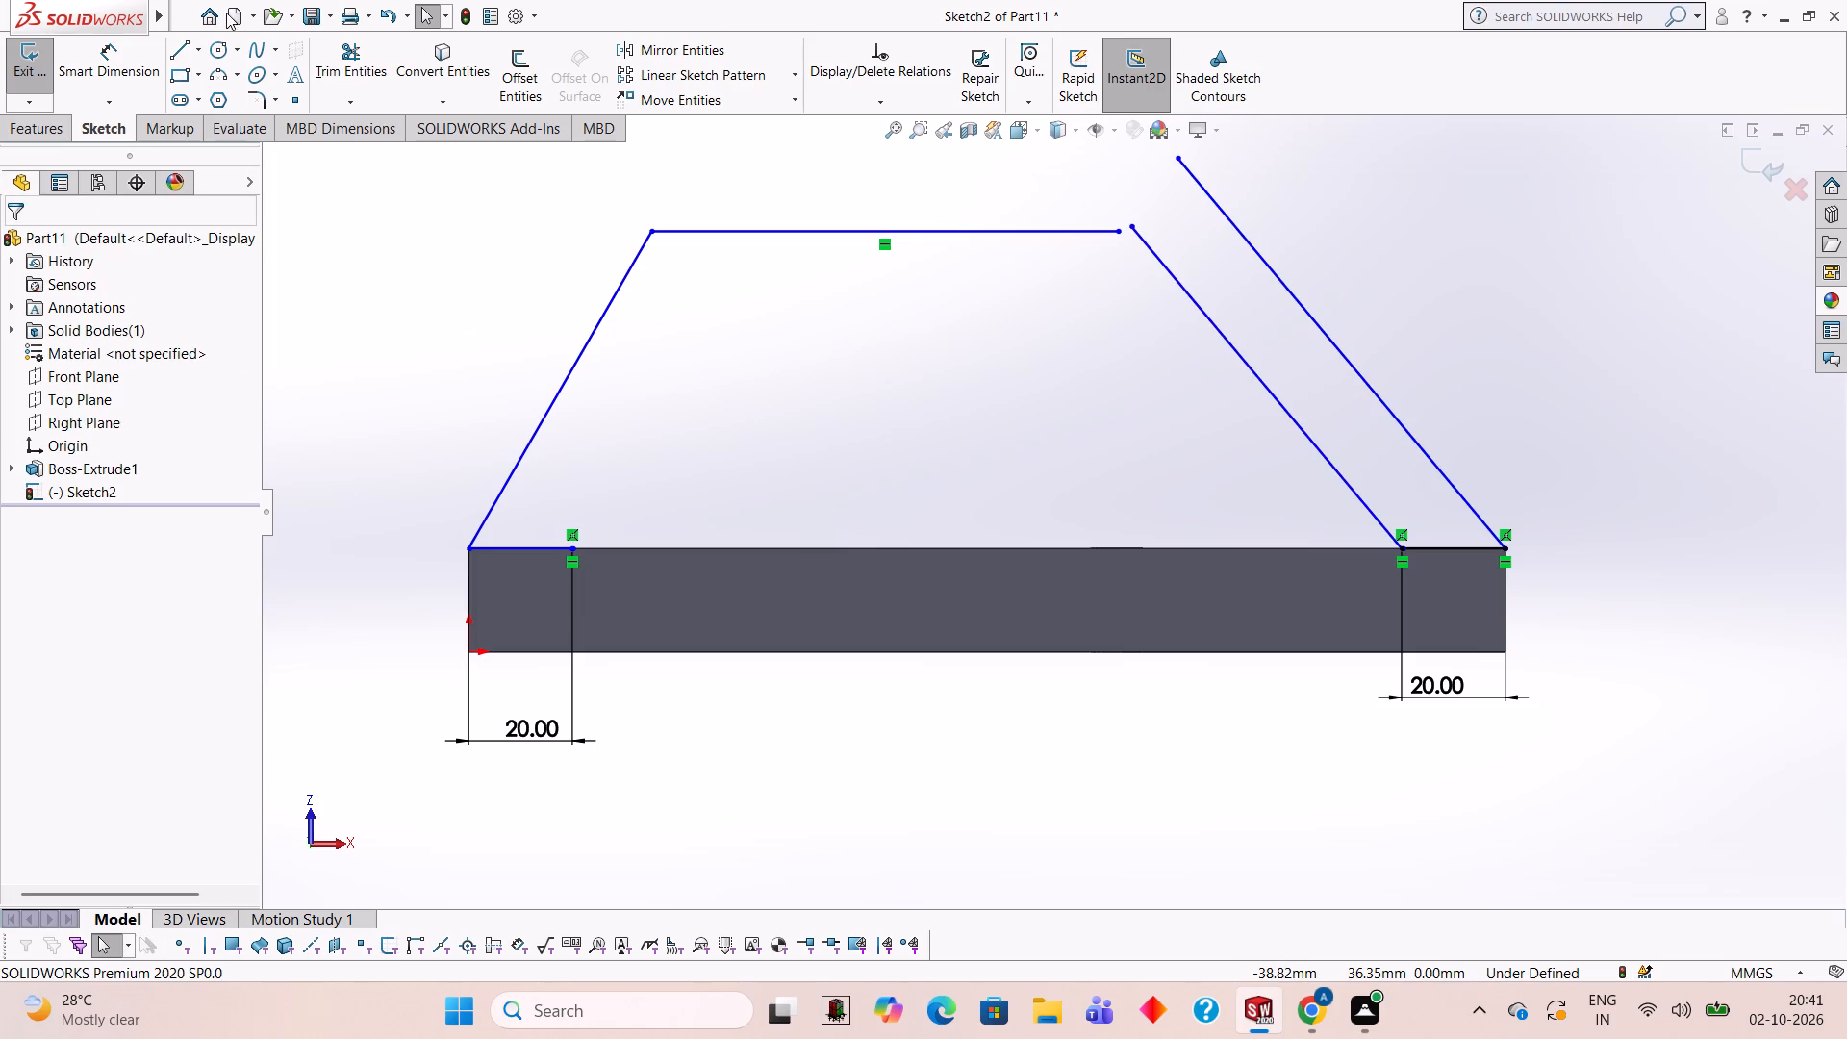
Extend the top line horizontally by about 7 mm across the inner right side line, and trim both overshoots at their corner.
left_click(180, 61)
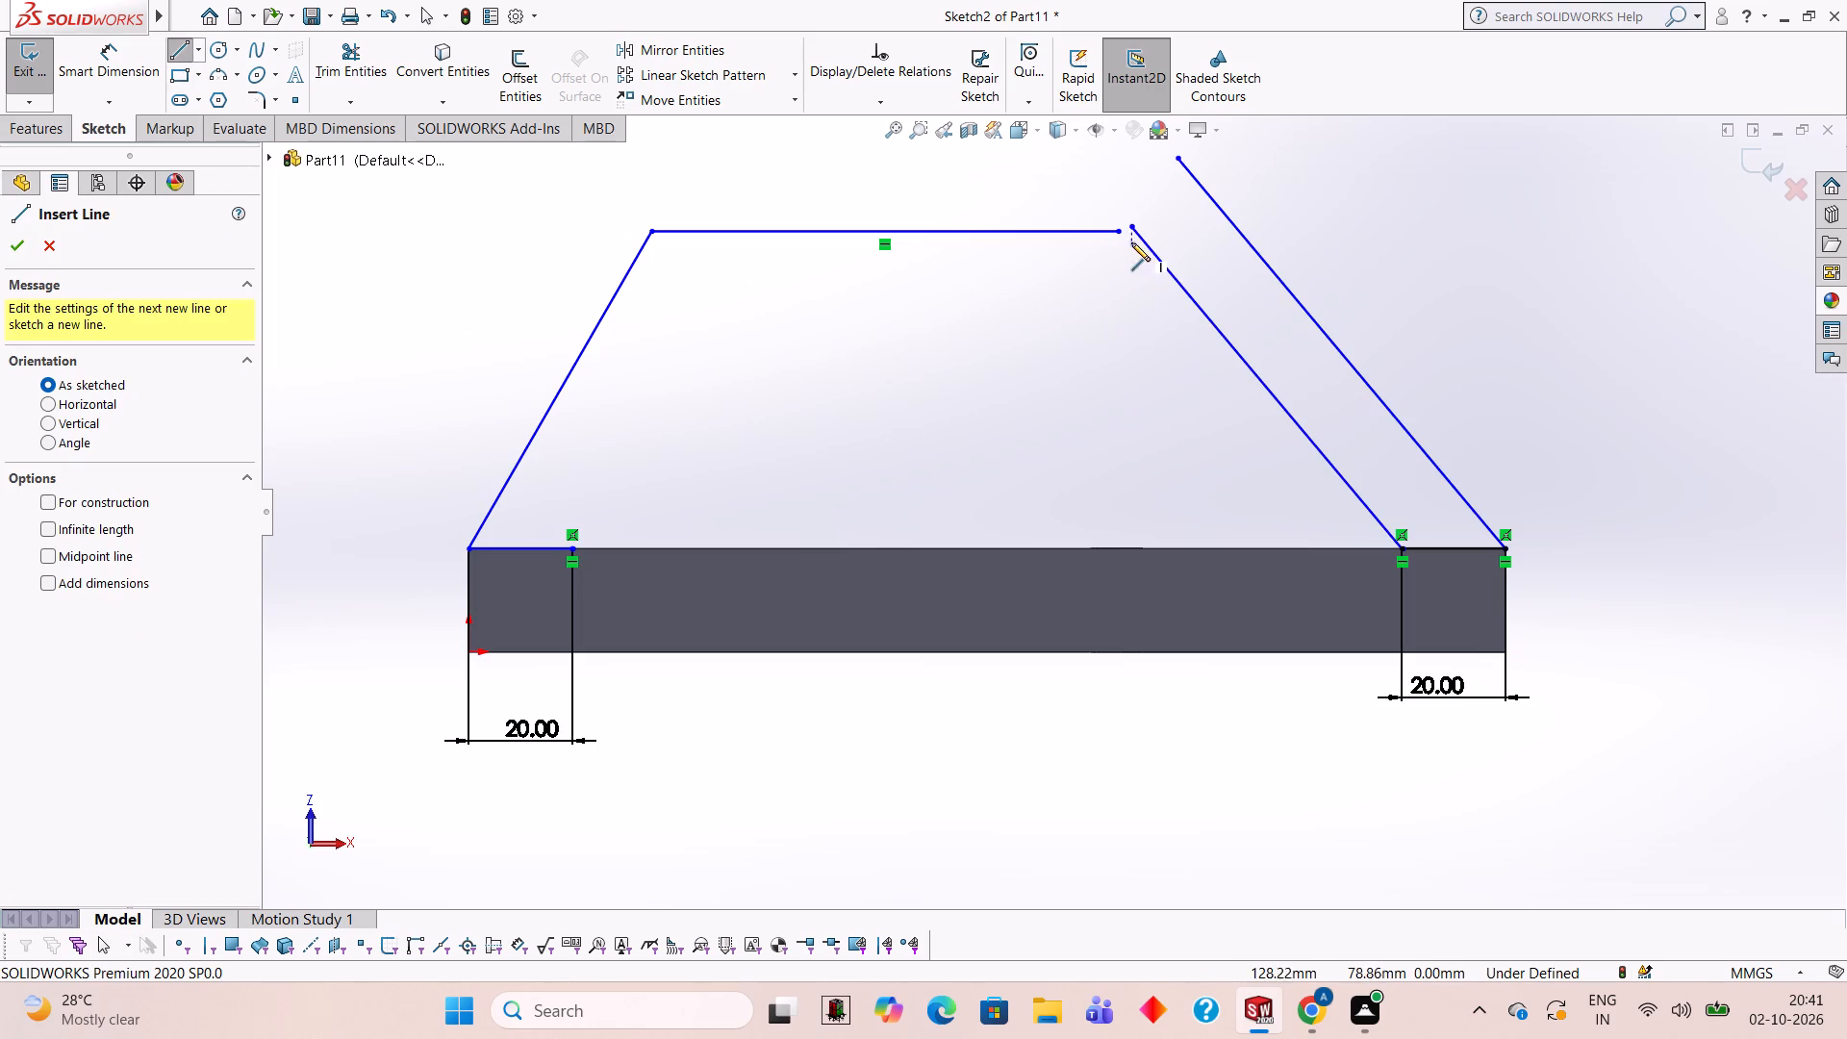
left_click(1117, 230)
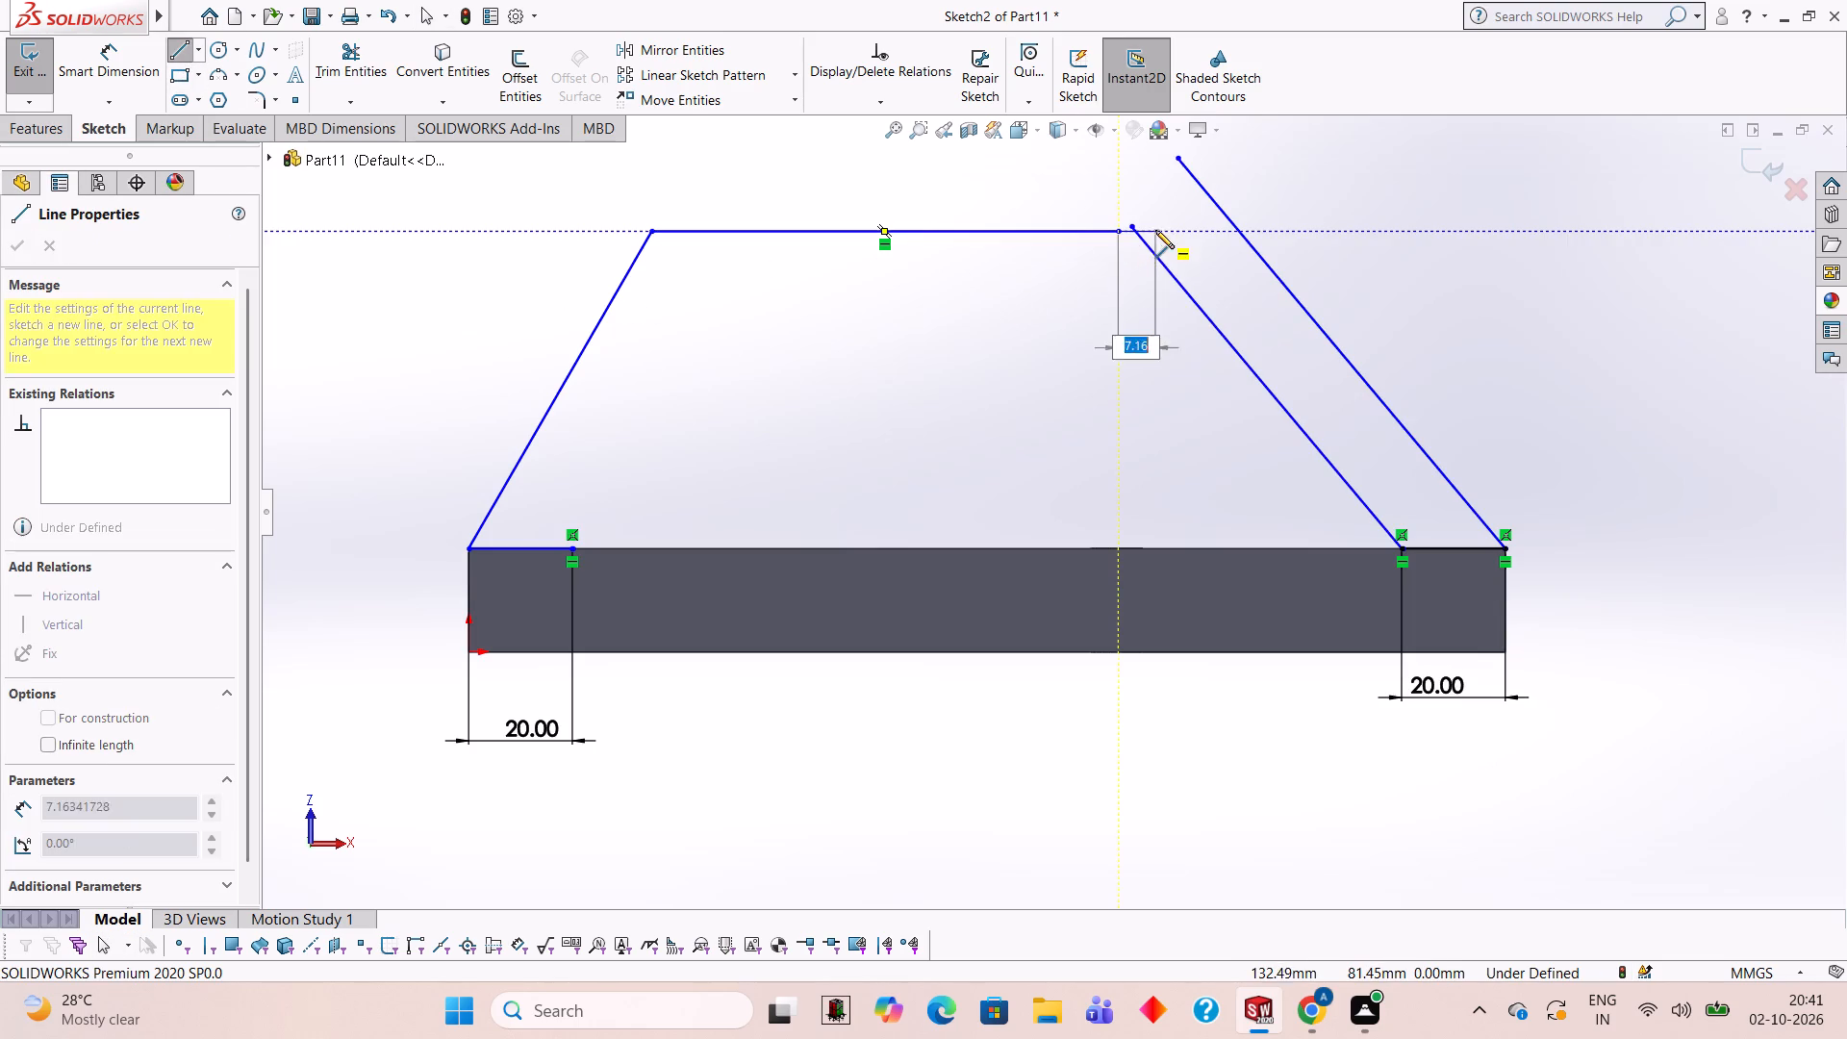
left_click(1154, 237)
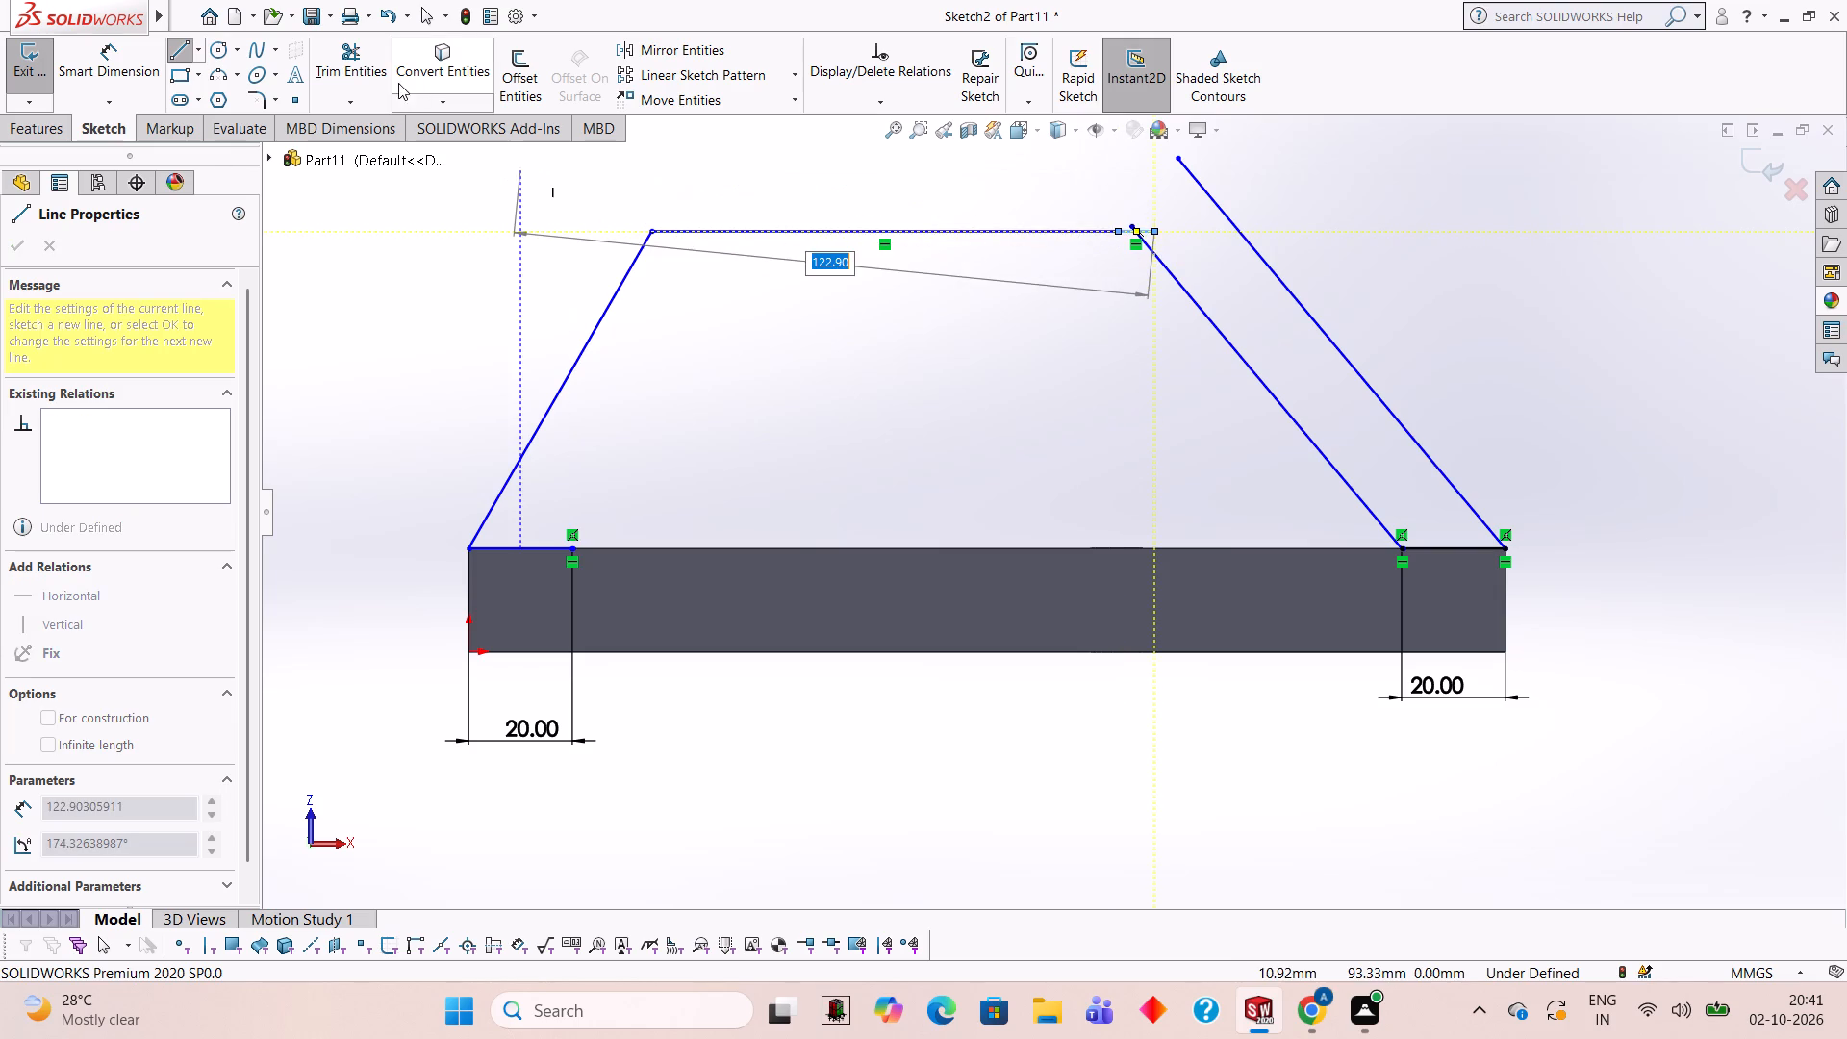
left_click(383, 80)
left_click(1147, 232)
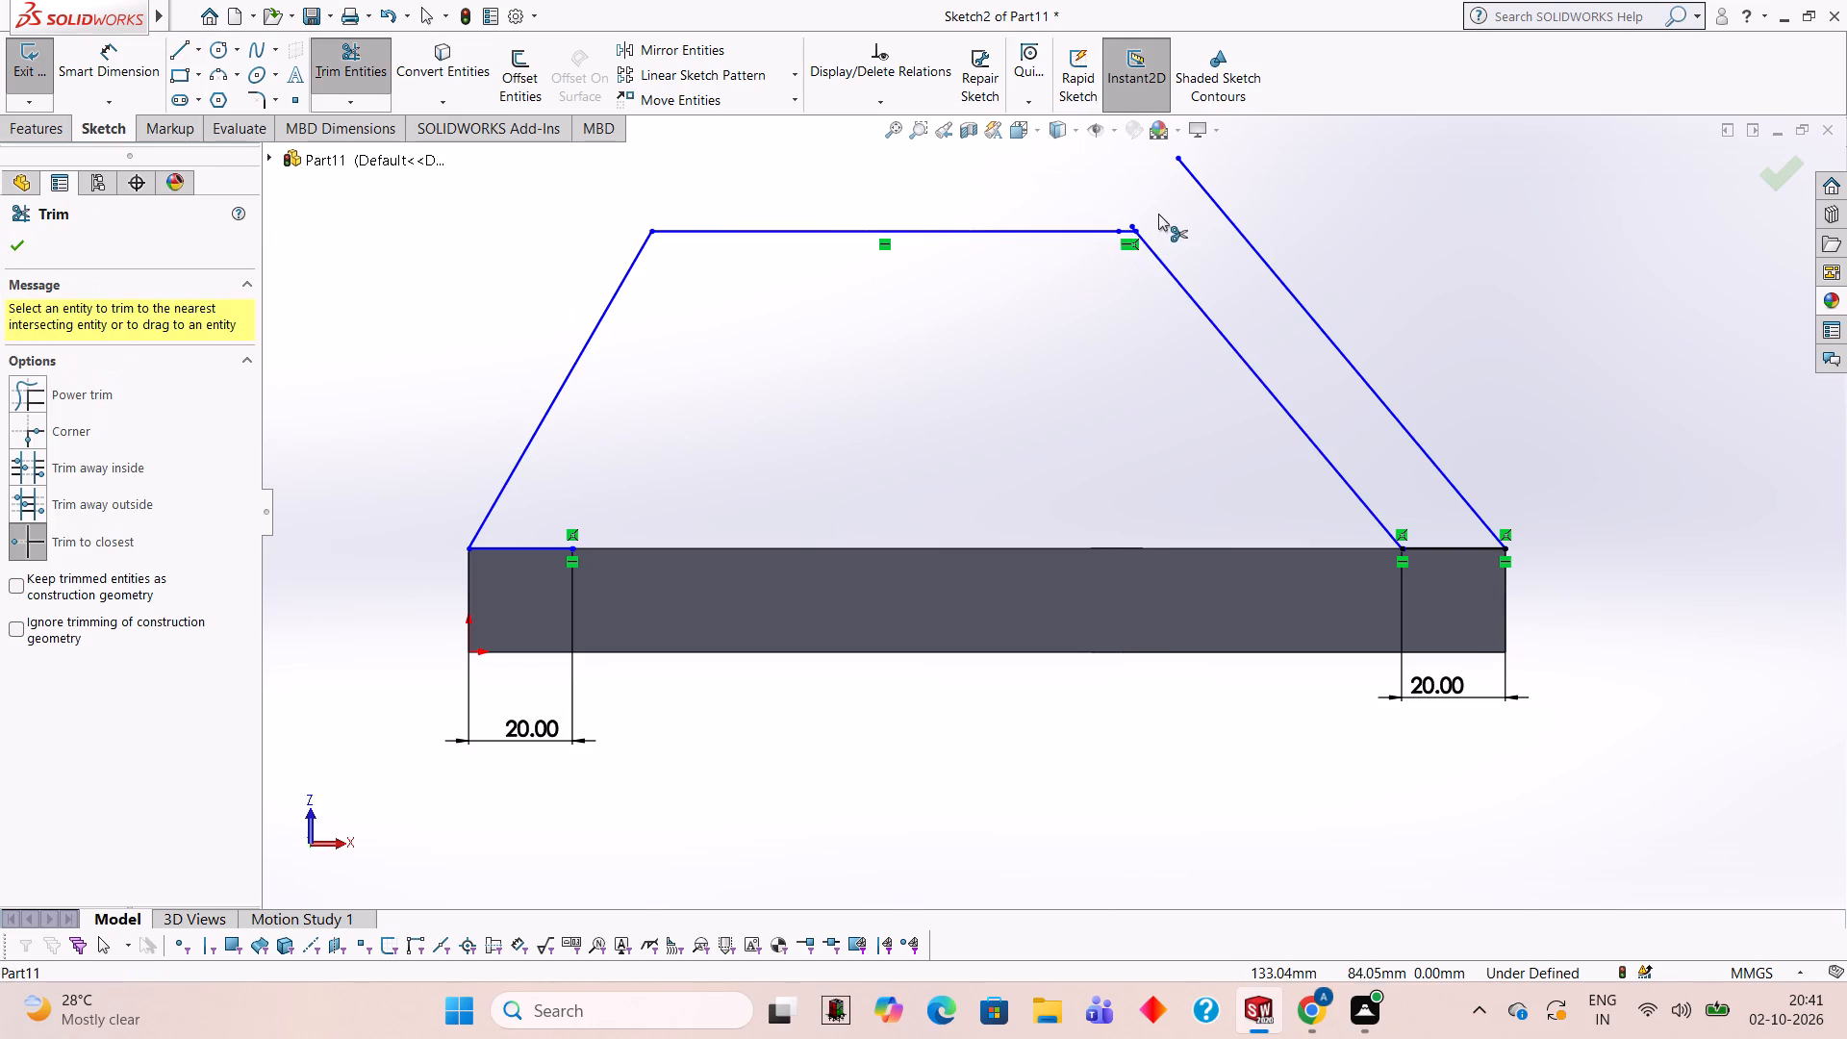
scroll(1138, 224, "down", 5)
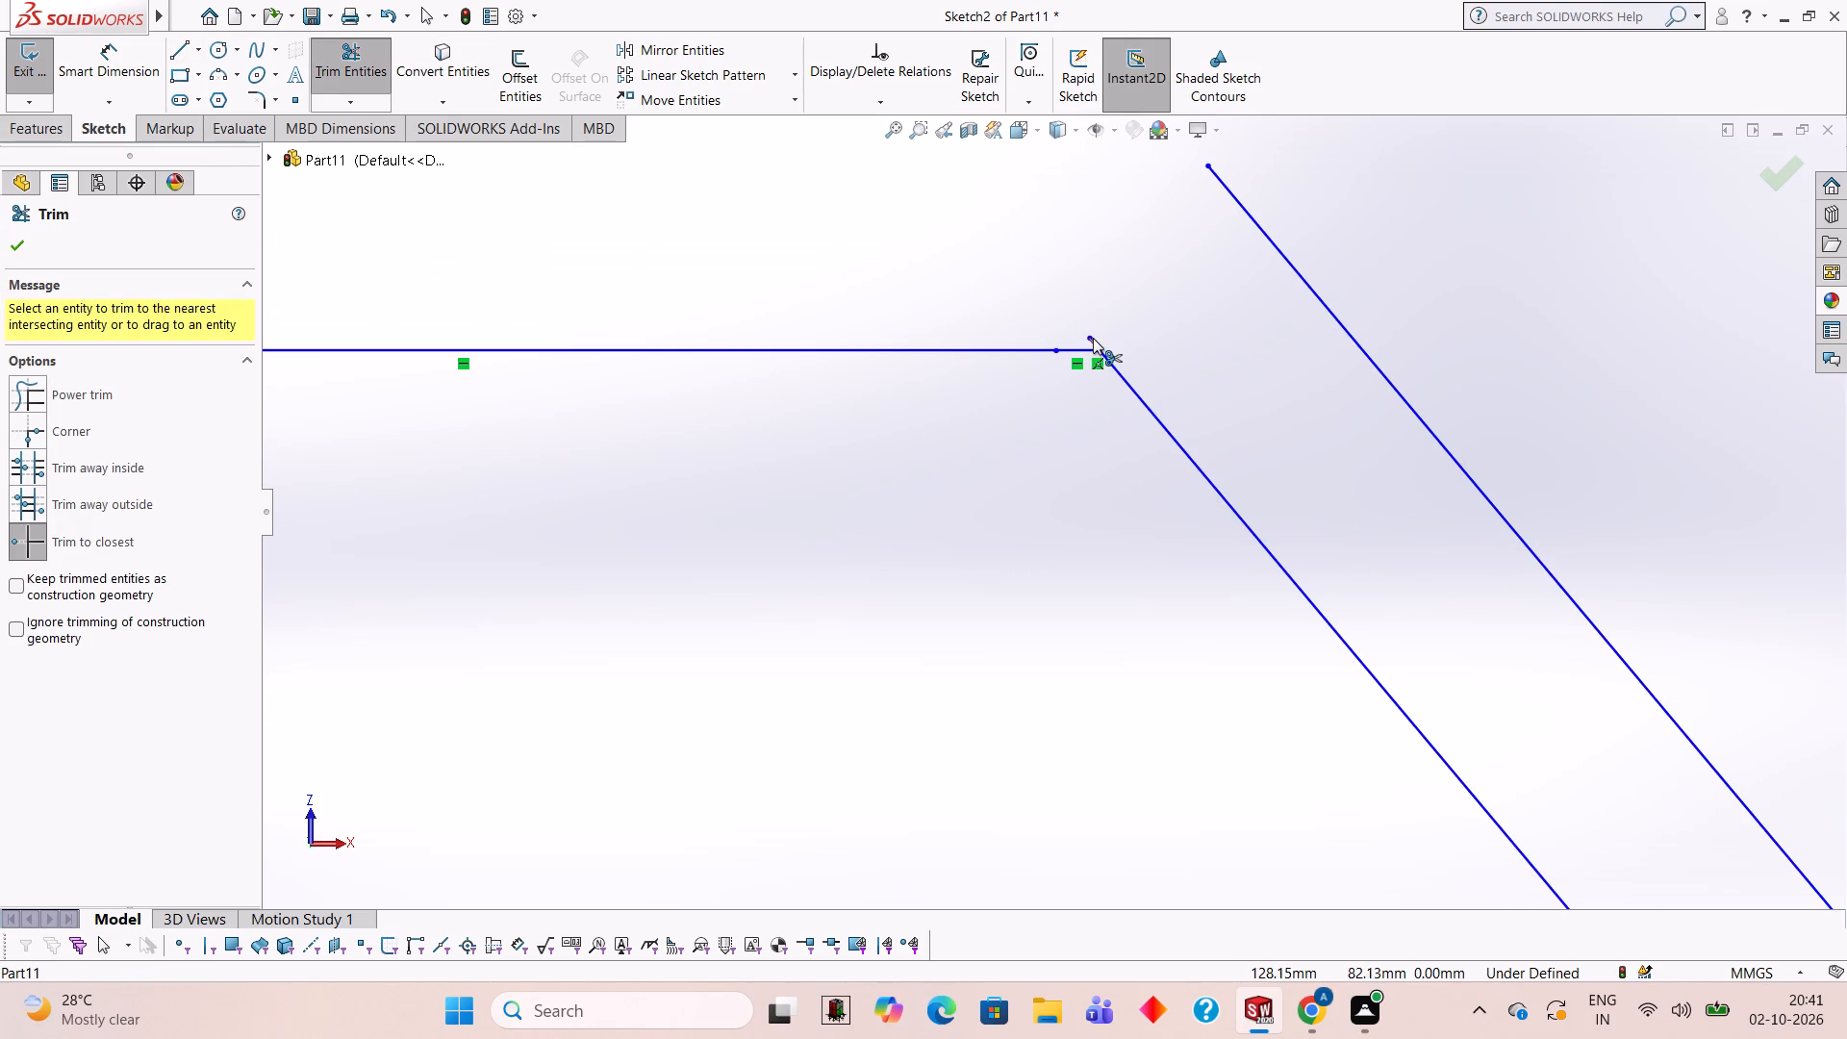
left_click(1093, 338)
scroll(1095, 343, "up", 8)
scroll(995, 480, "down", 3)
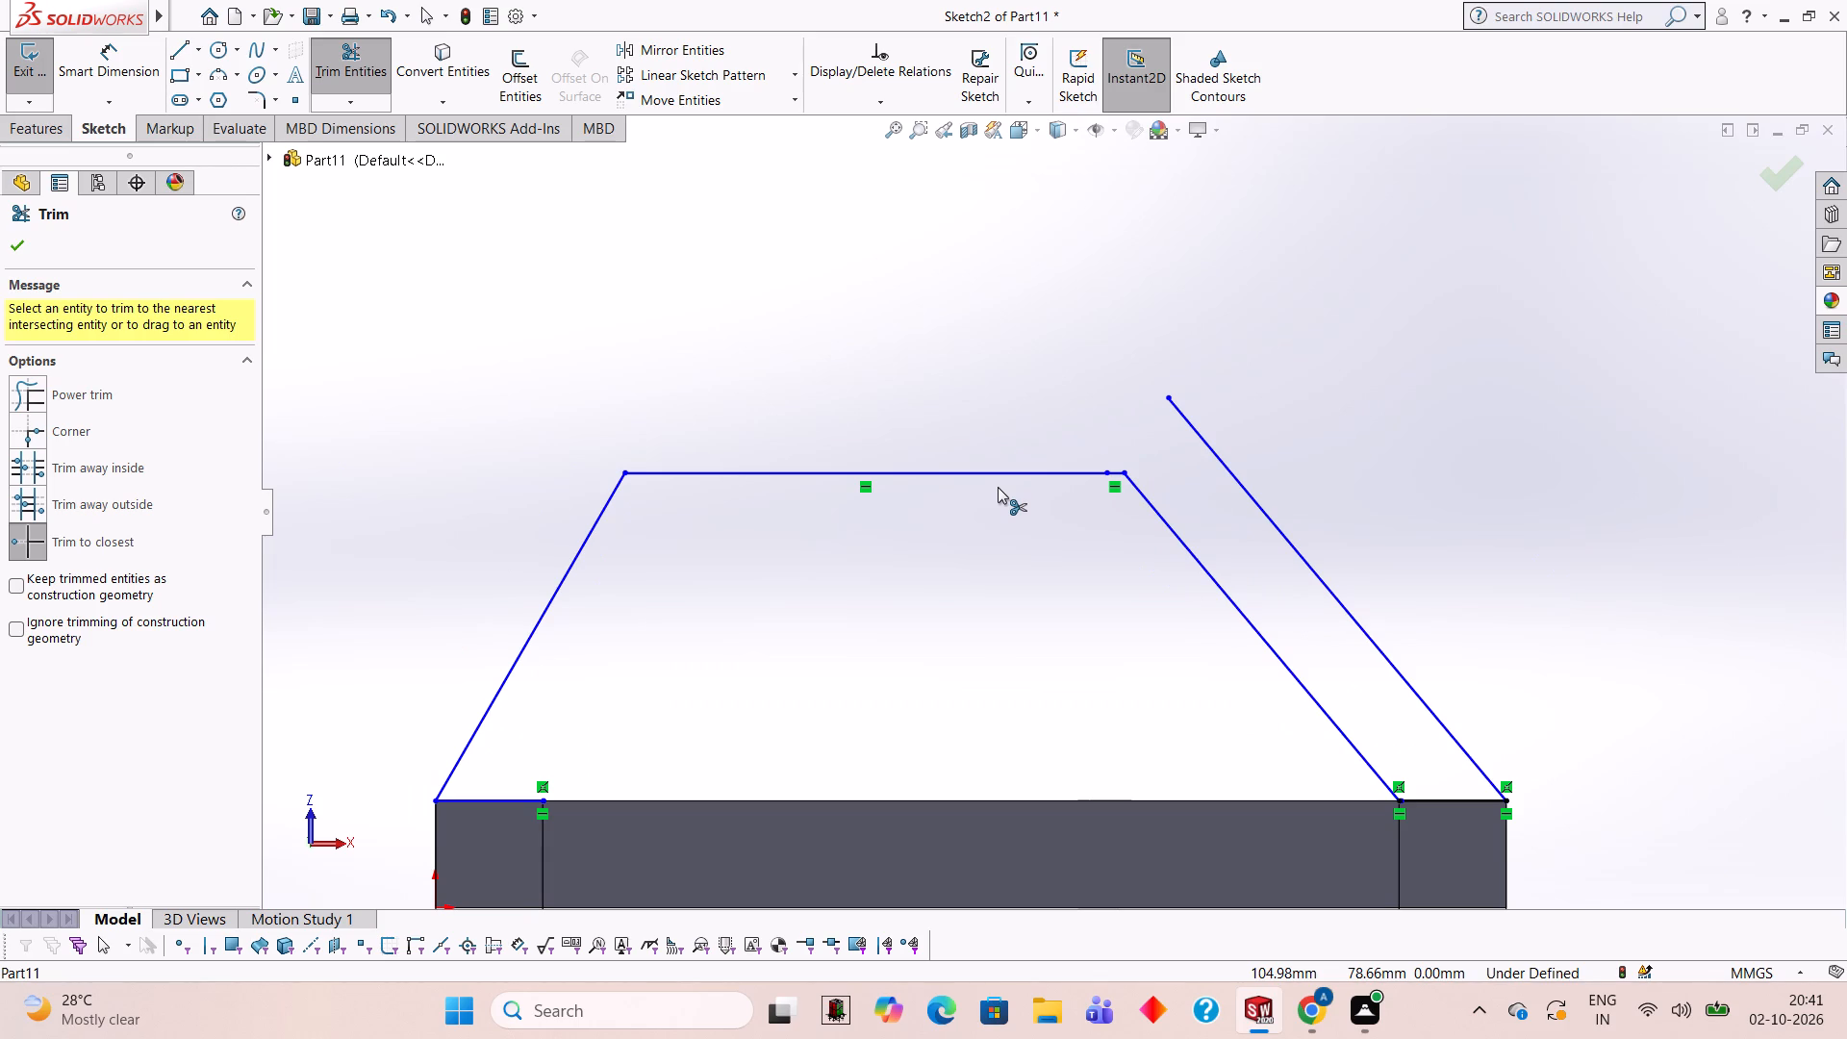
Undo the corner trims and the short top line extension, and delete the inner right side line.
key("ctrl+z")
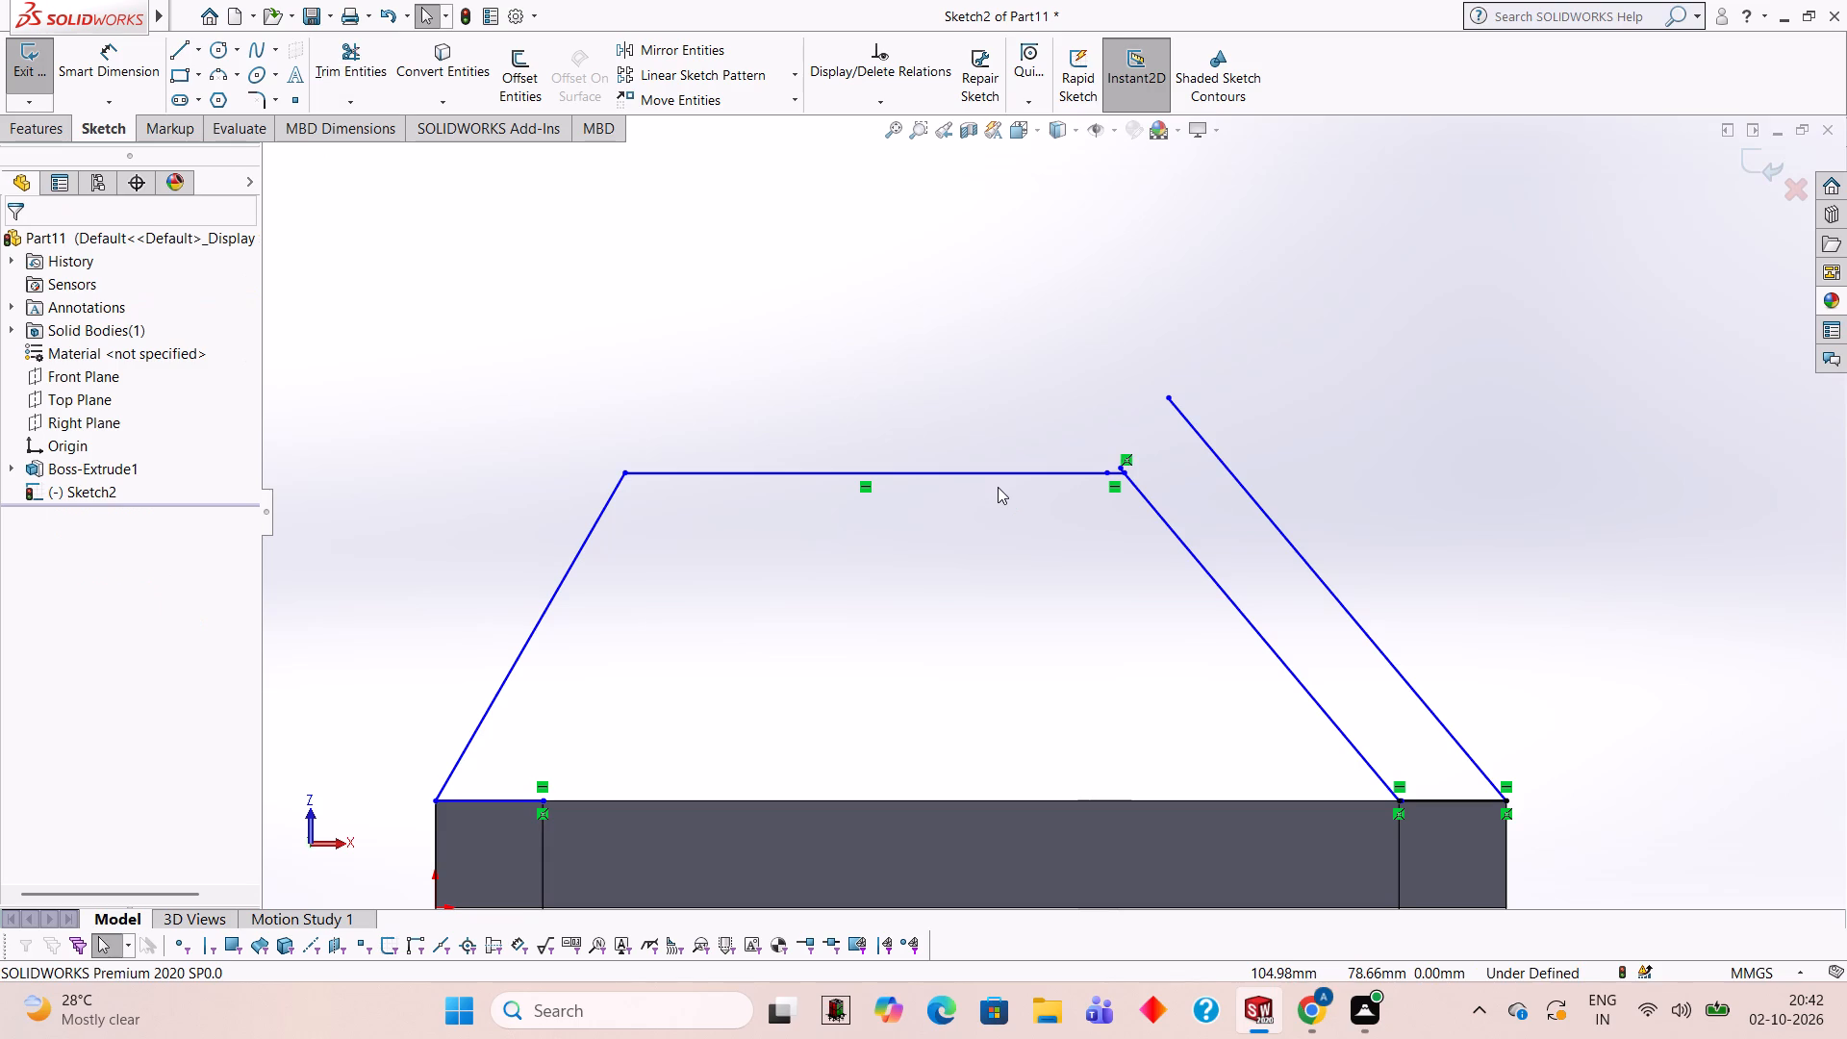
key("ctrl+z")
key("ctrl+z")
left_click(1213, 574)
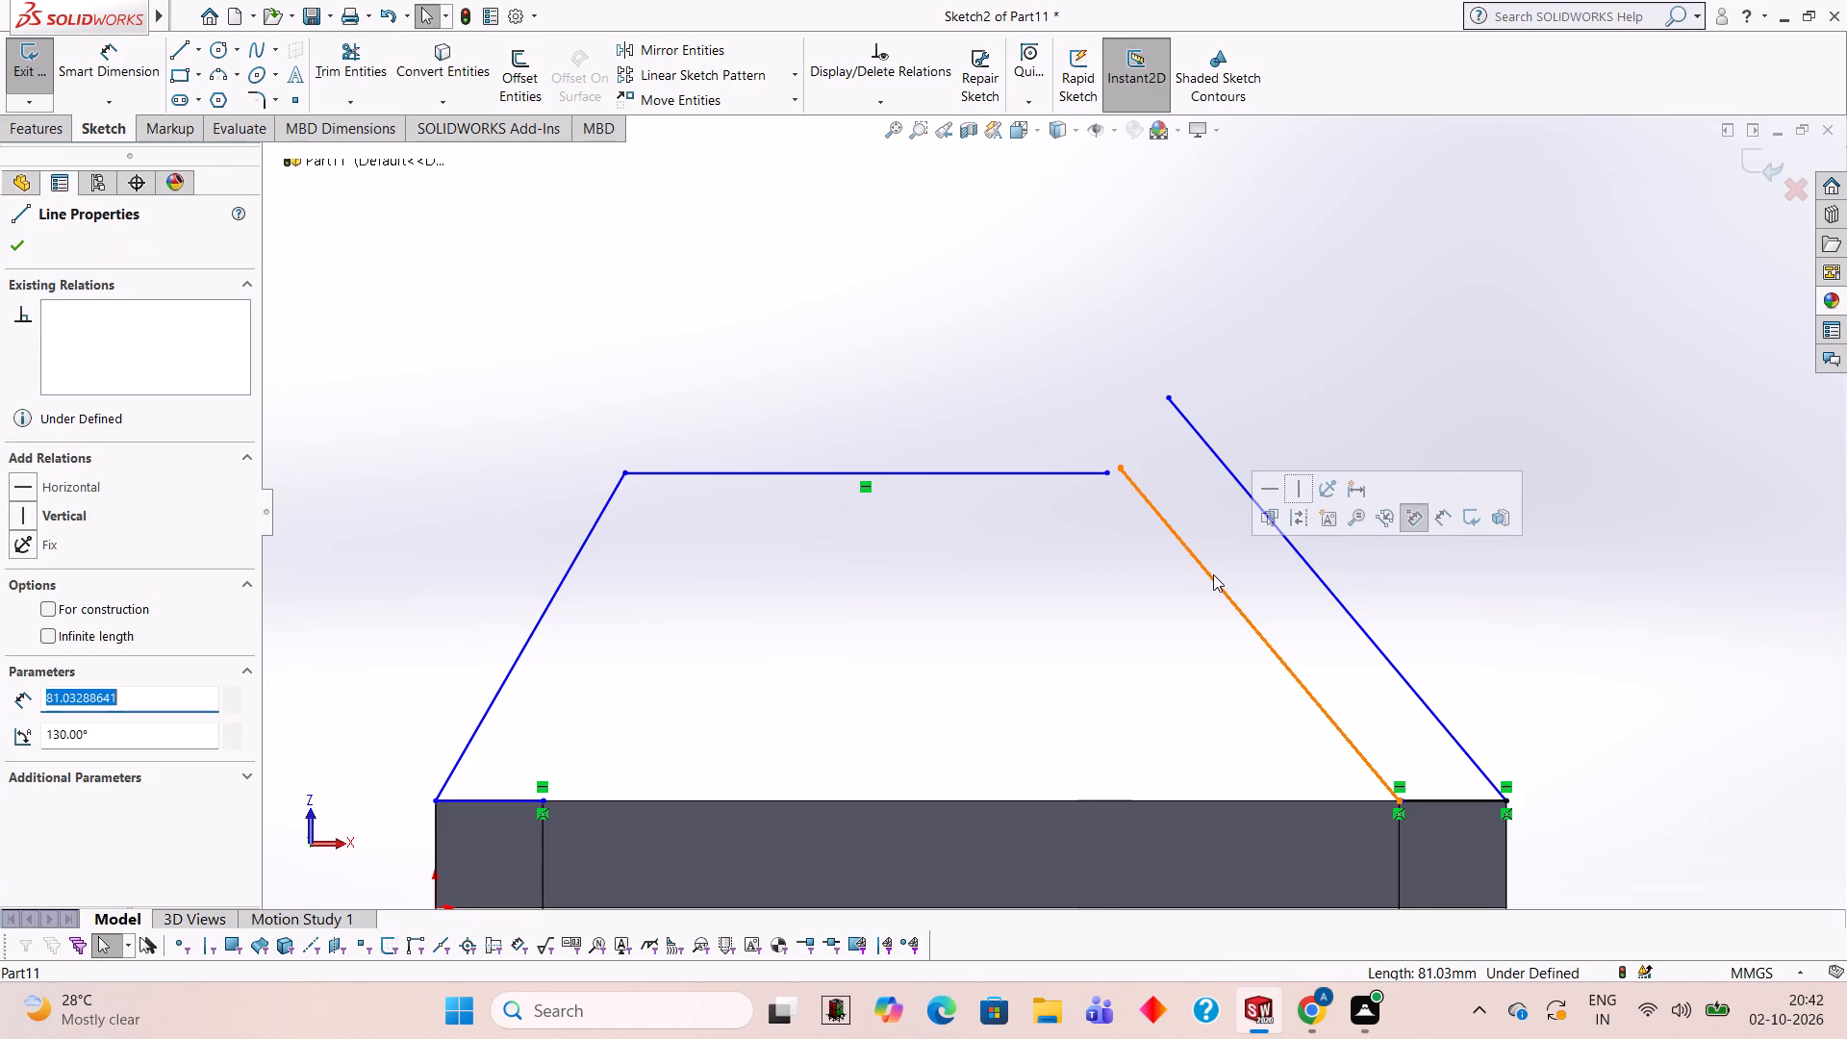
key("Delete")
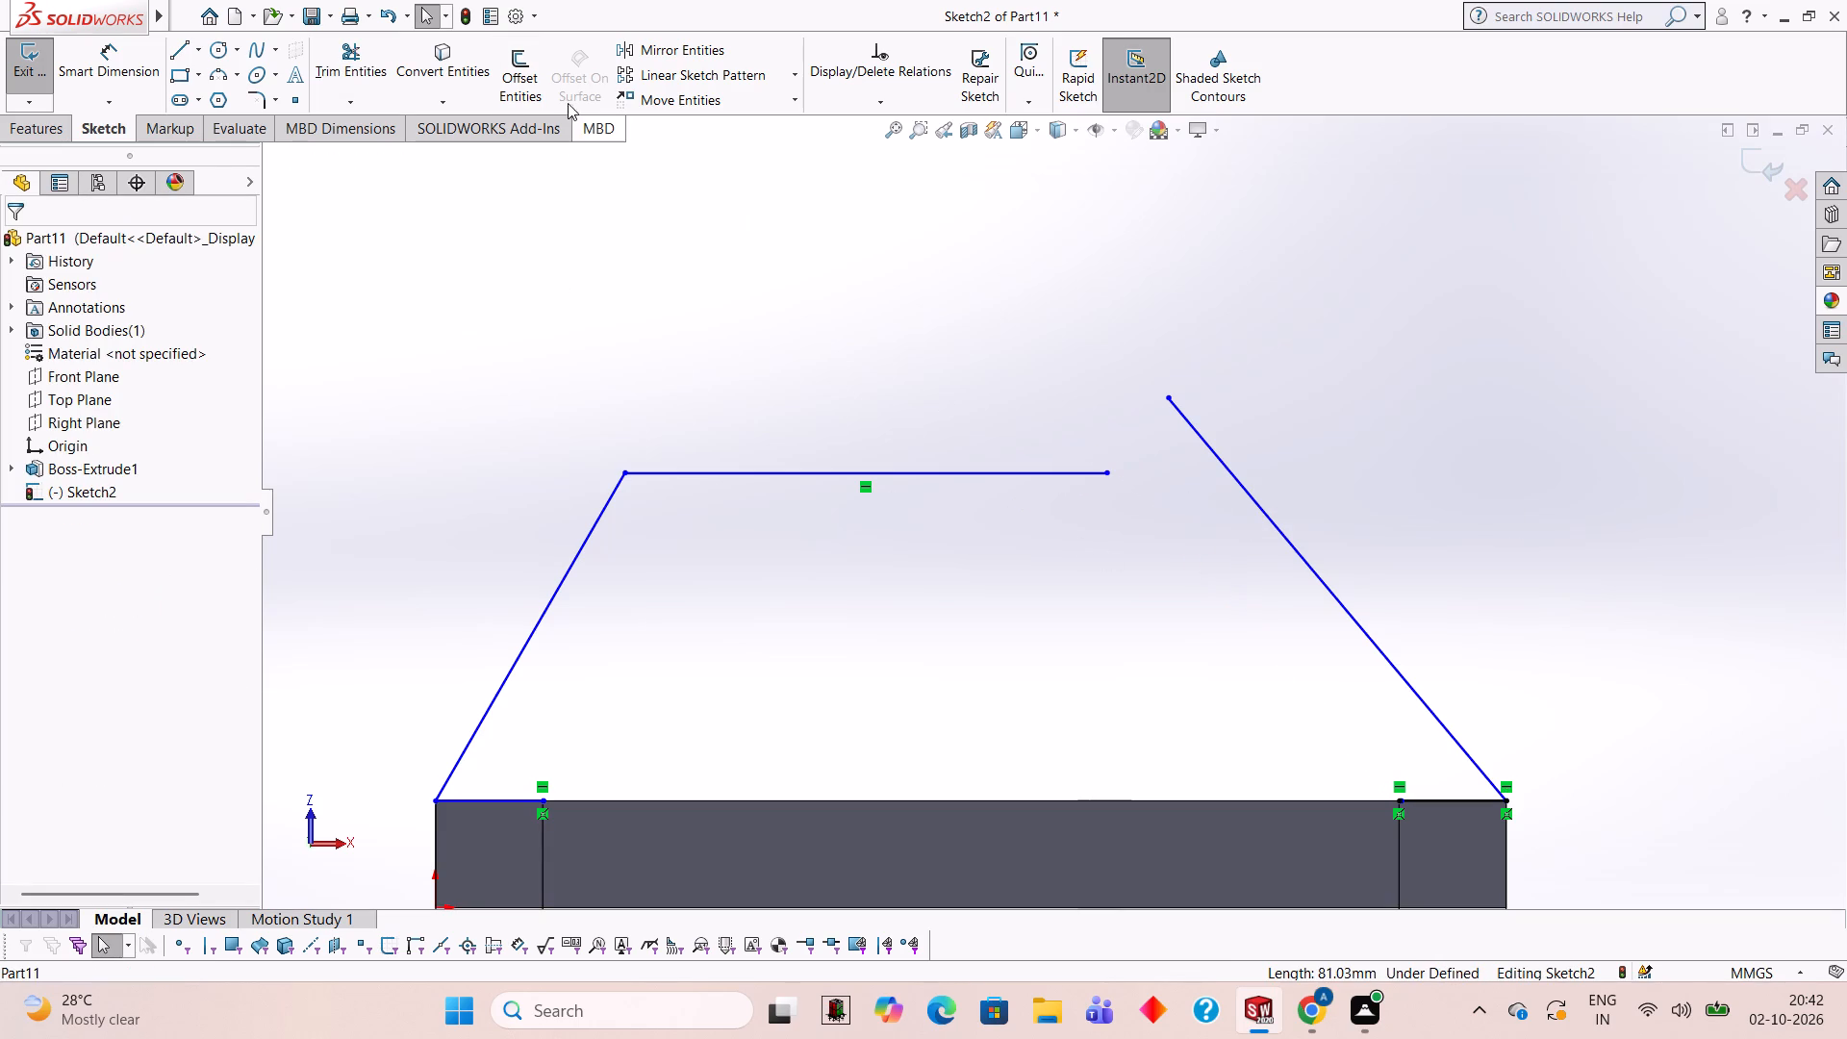
Extend the top line horizontally past the outer right side line, and trim both overshoots at their corner.
left_click(168, 42)
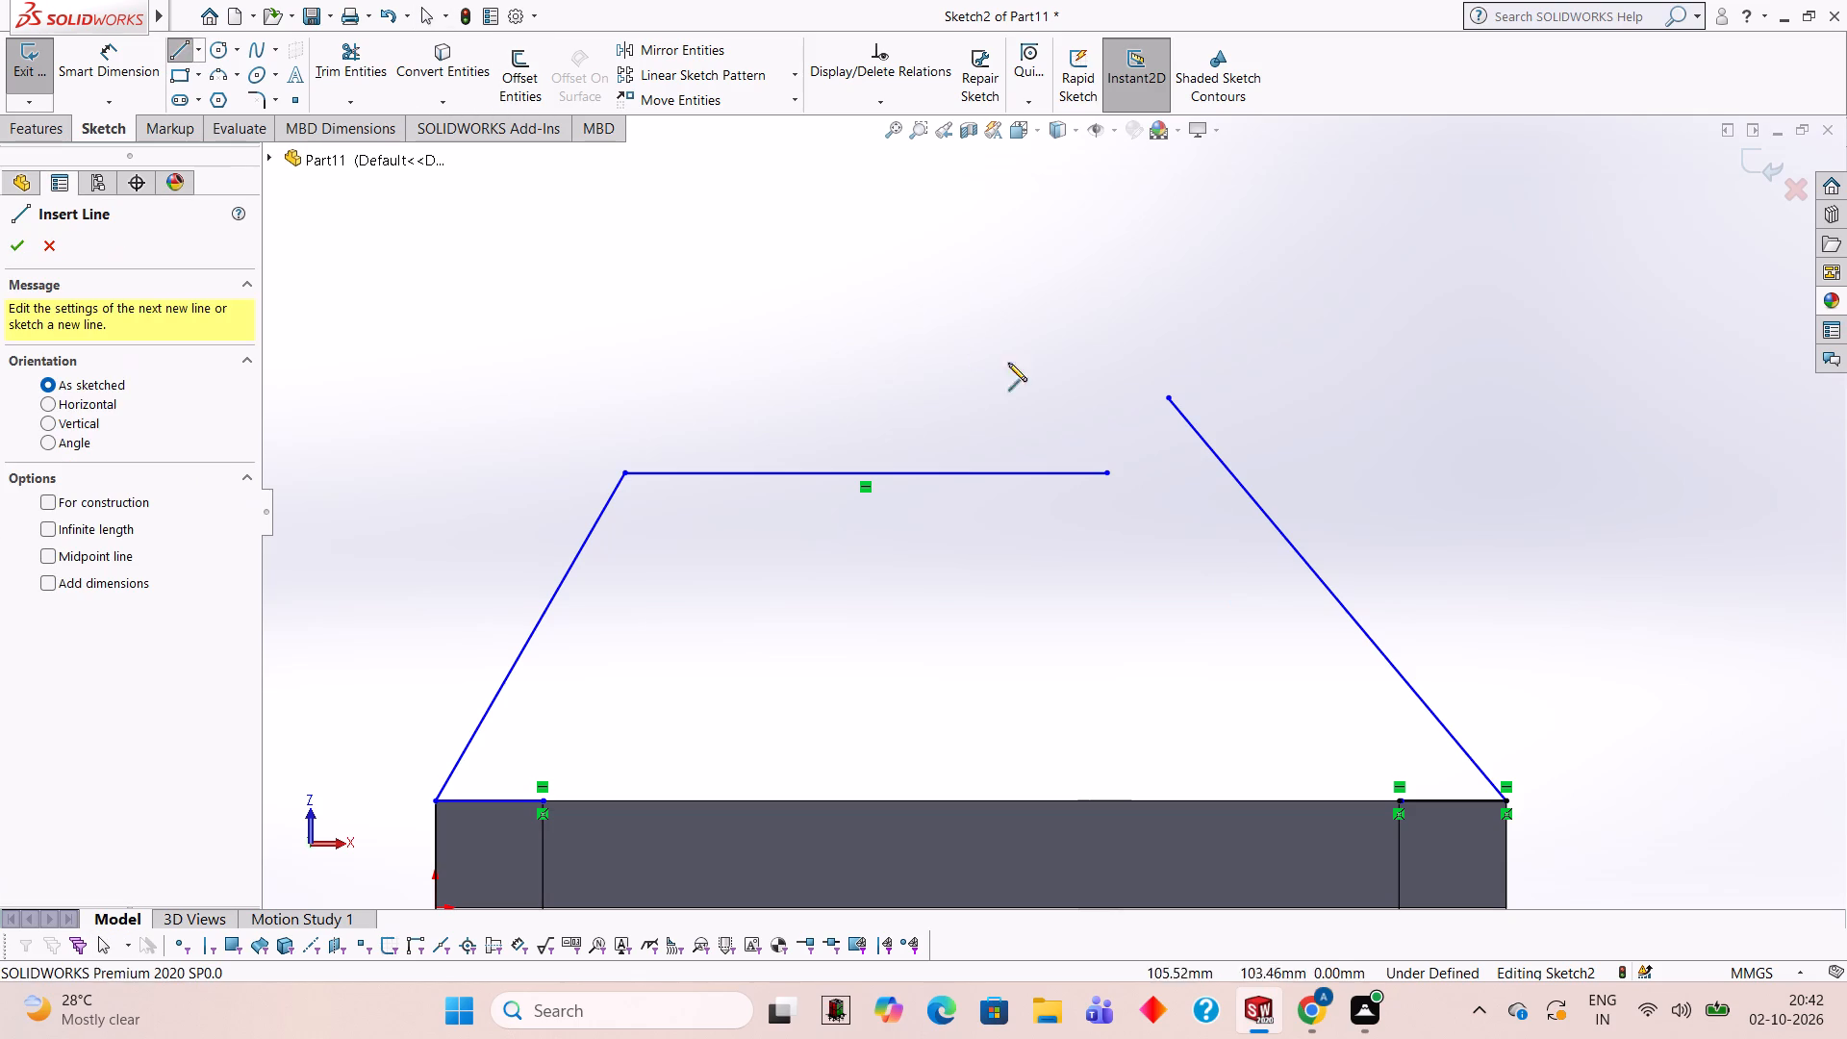
left_click(1107, 473)
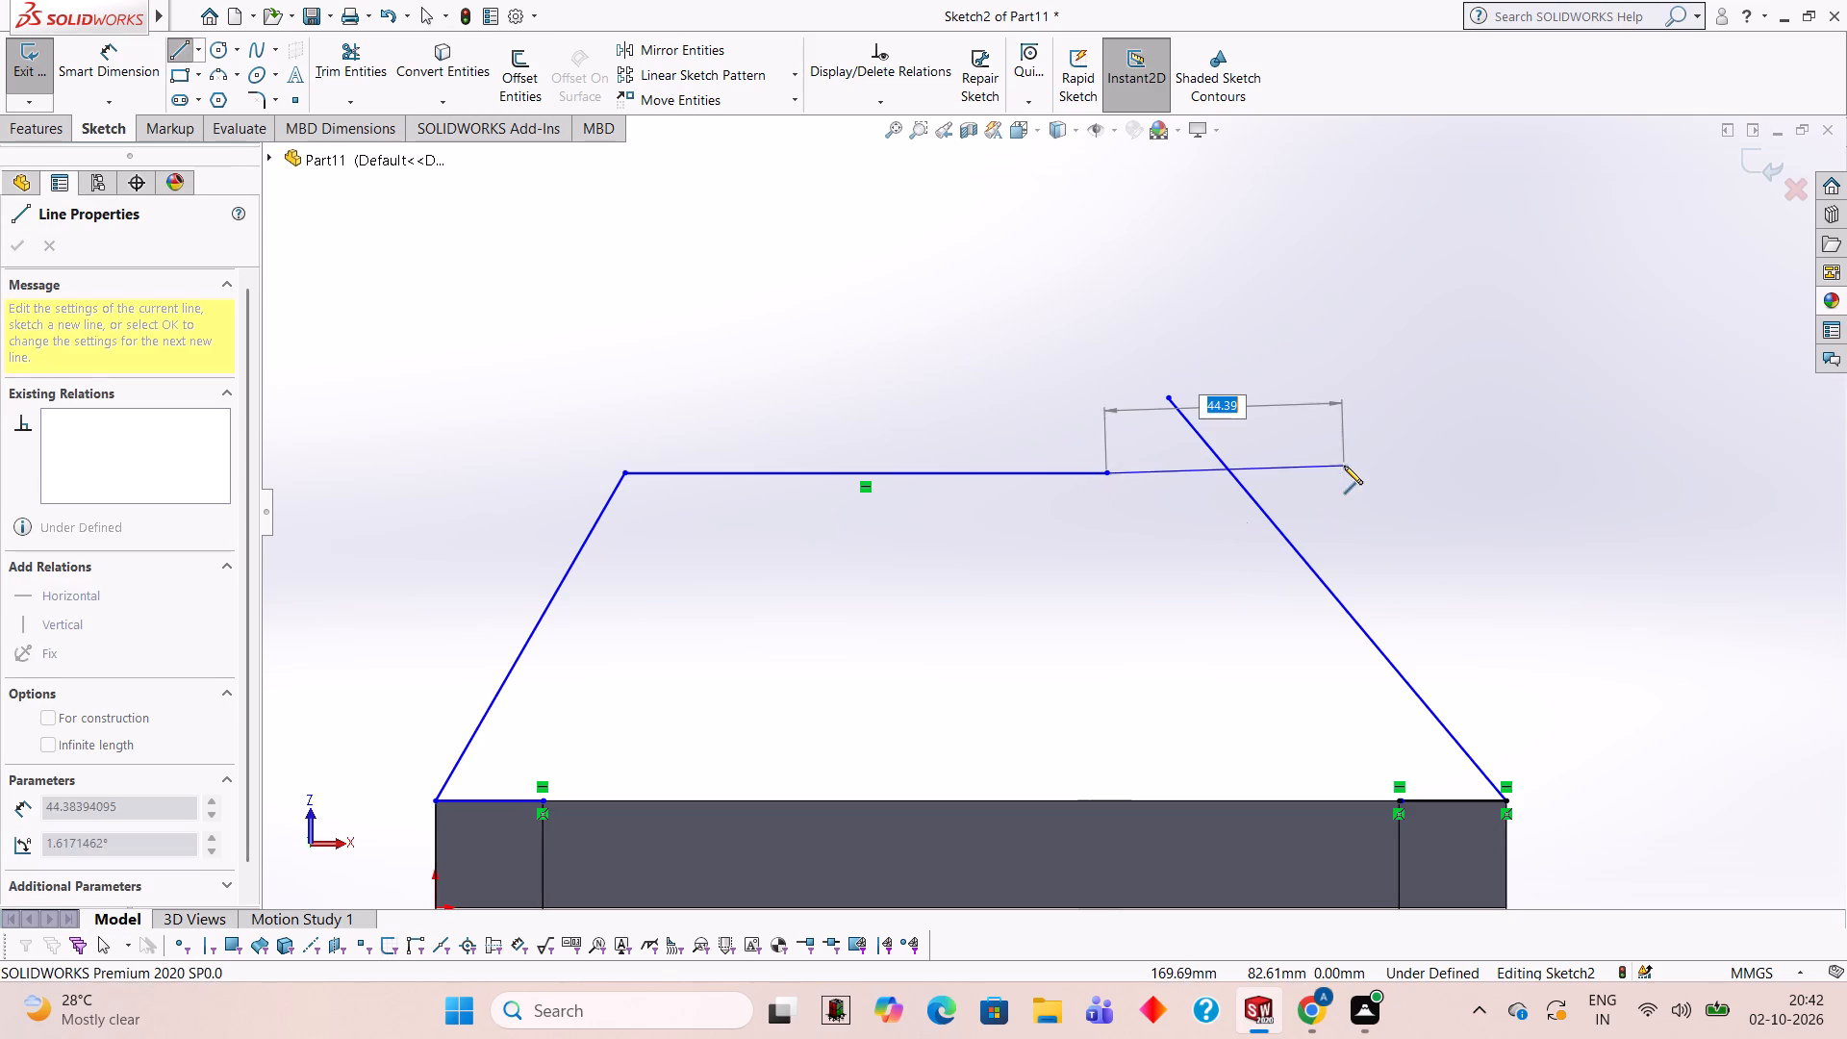
left_click(1354, 476)
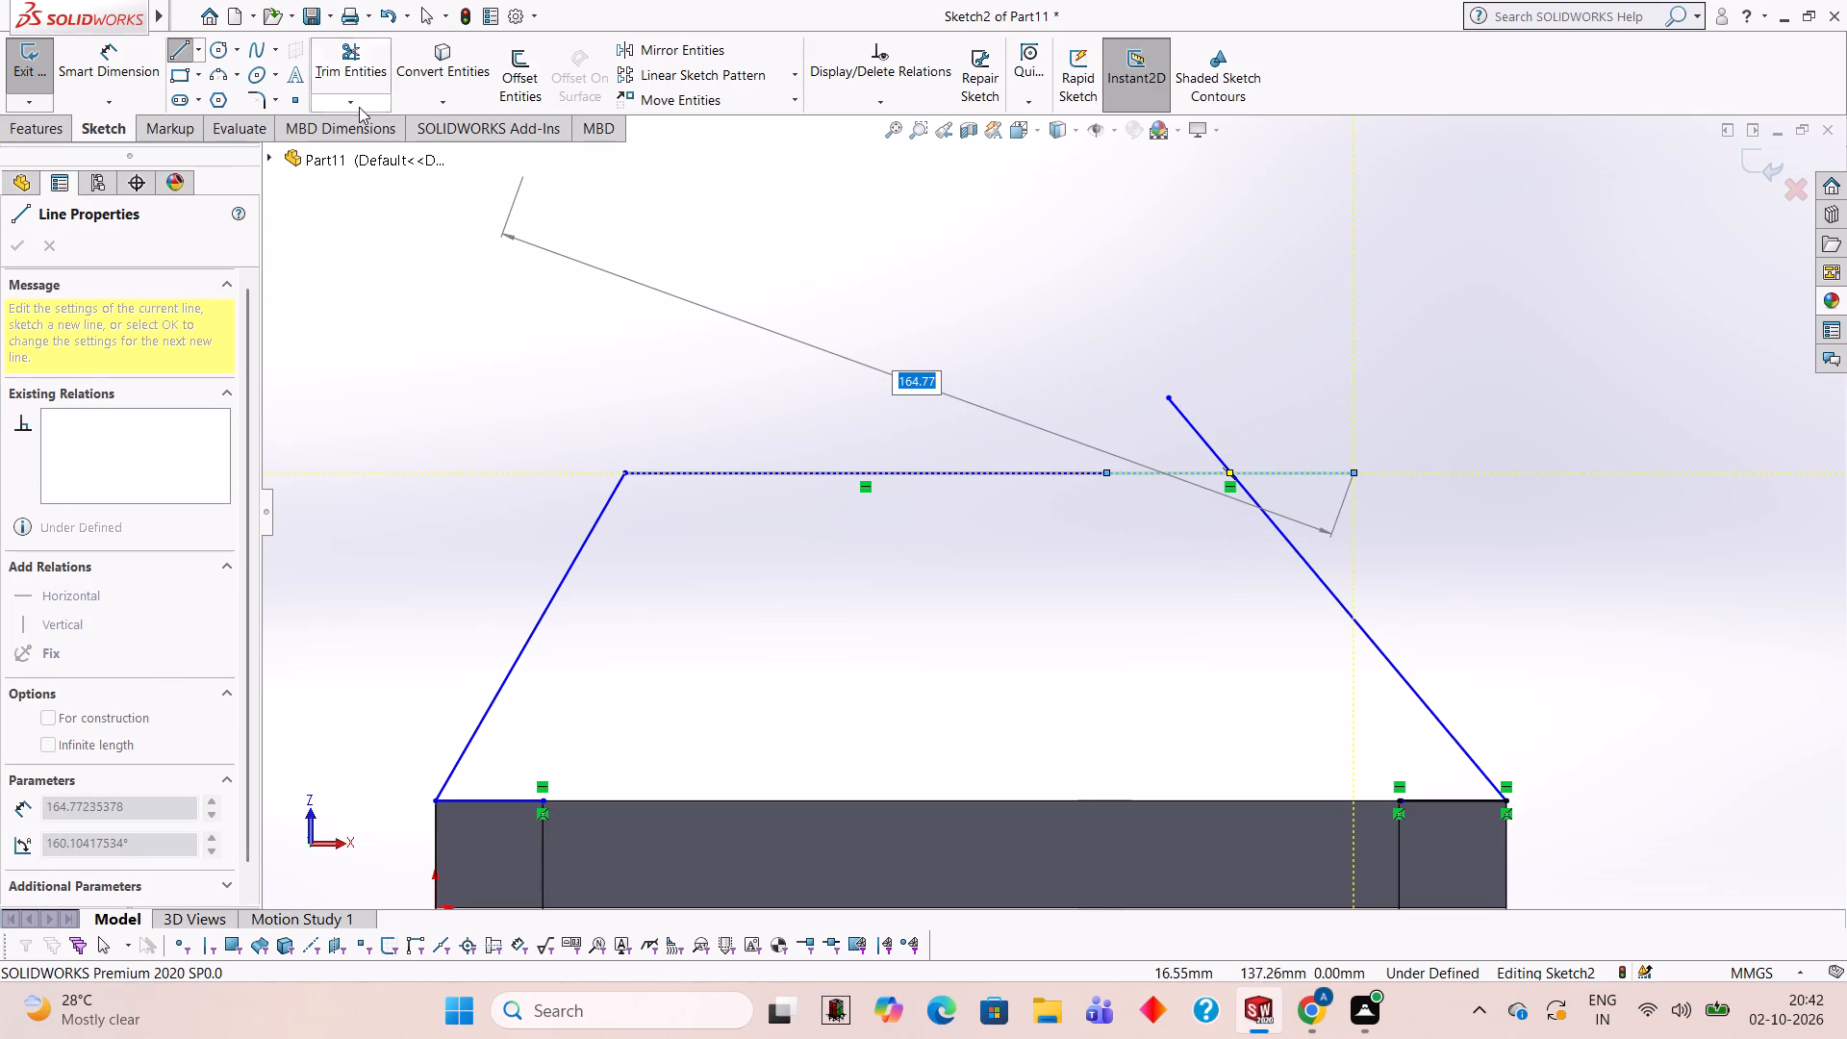
left_click(372, 73)
left_click(1210, 445)
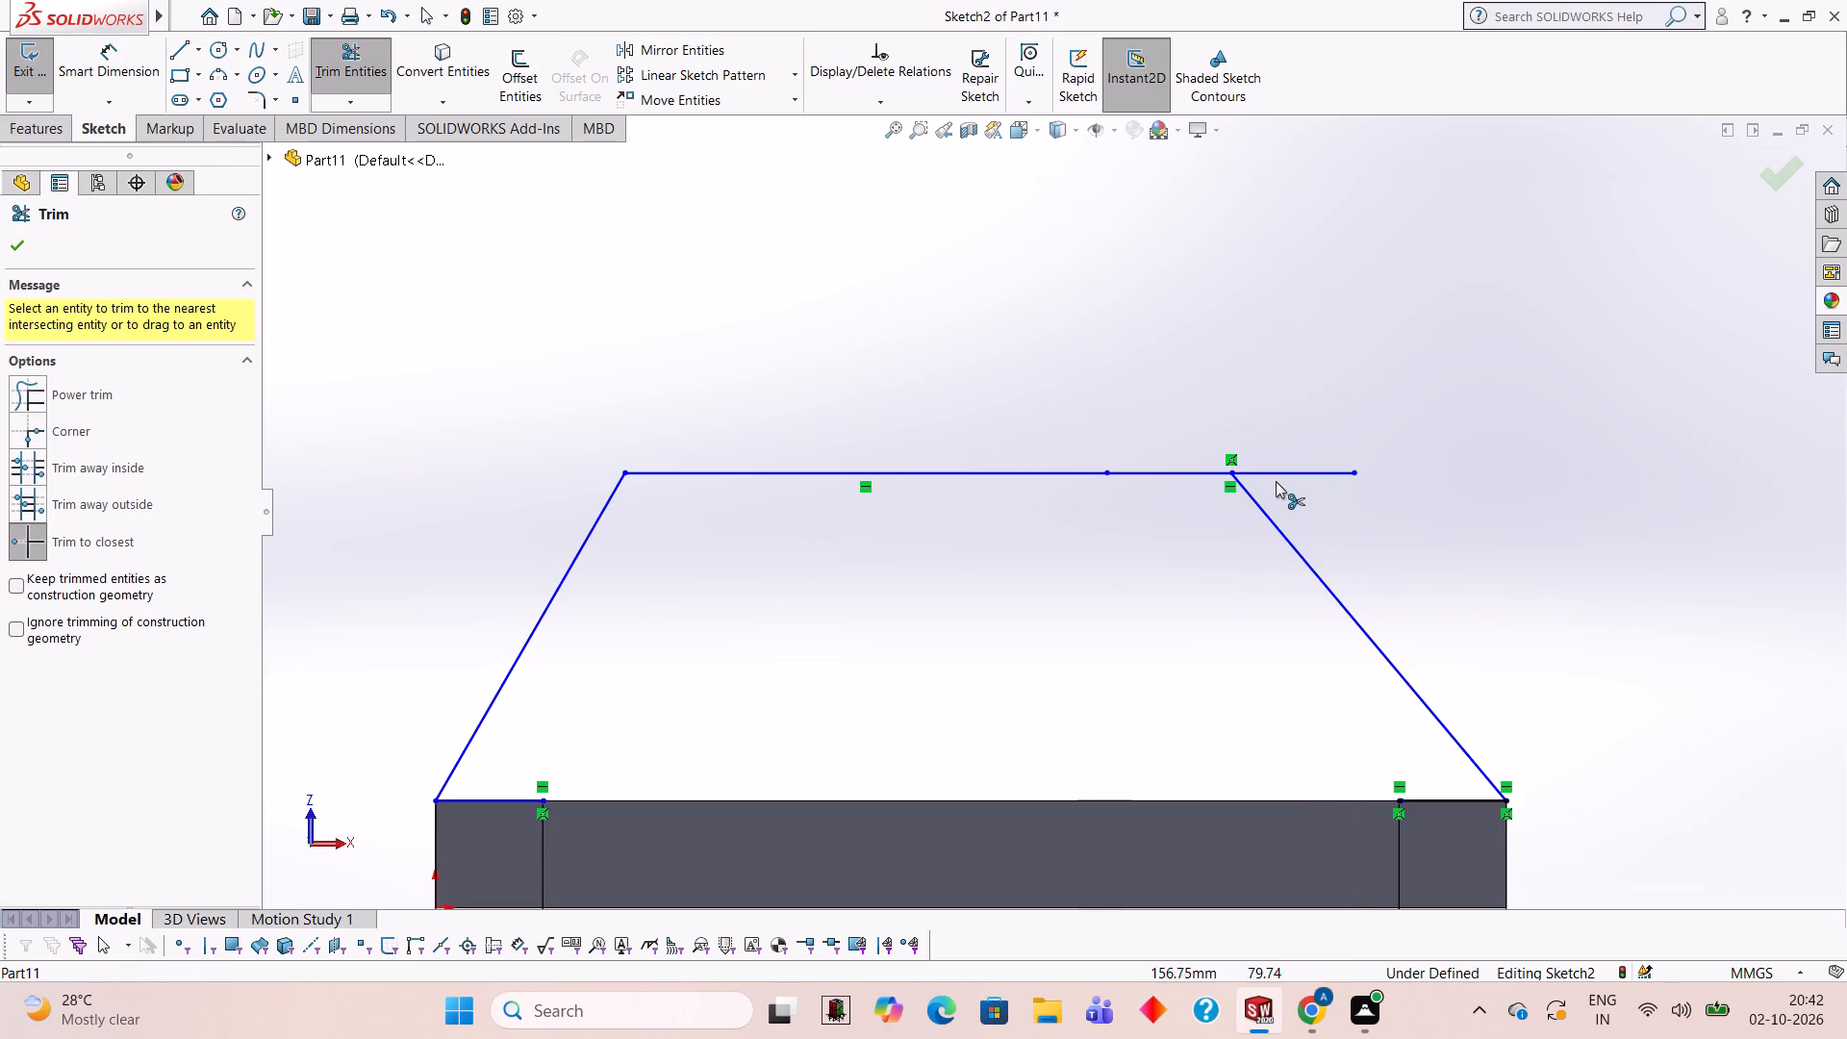
left_click(1278, 475)
scroll(1187, 592, "up", 2)
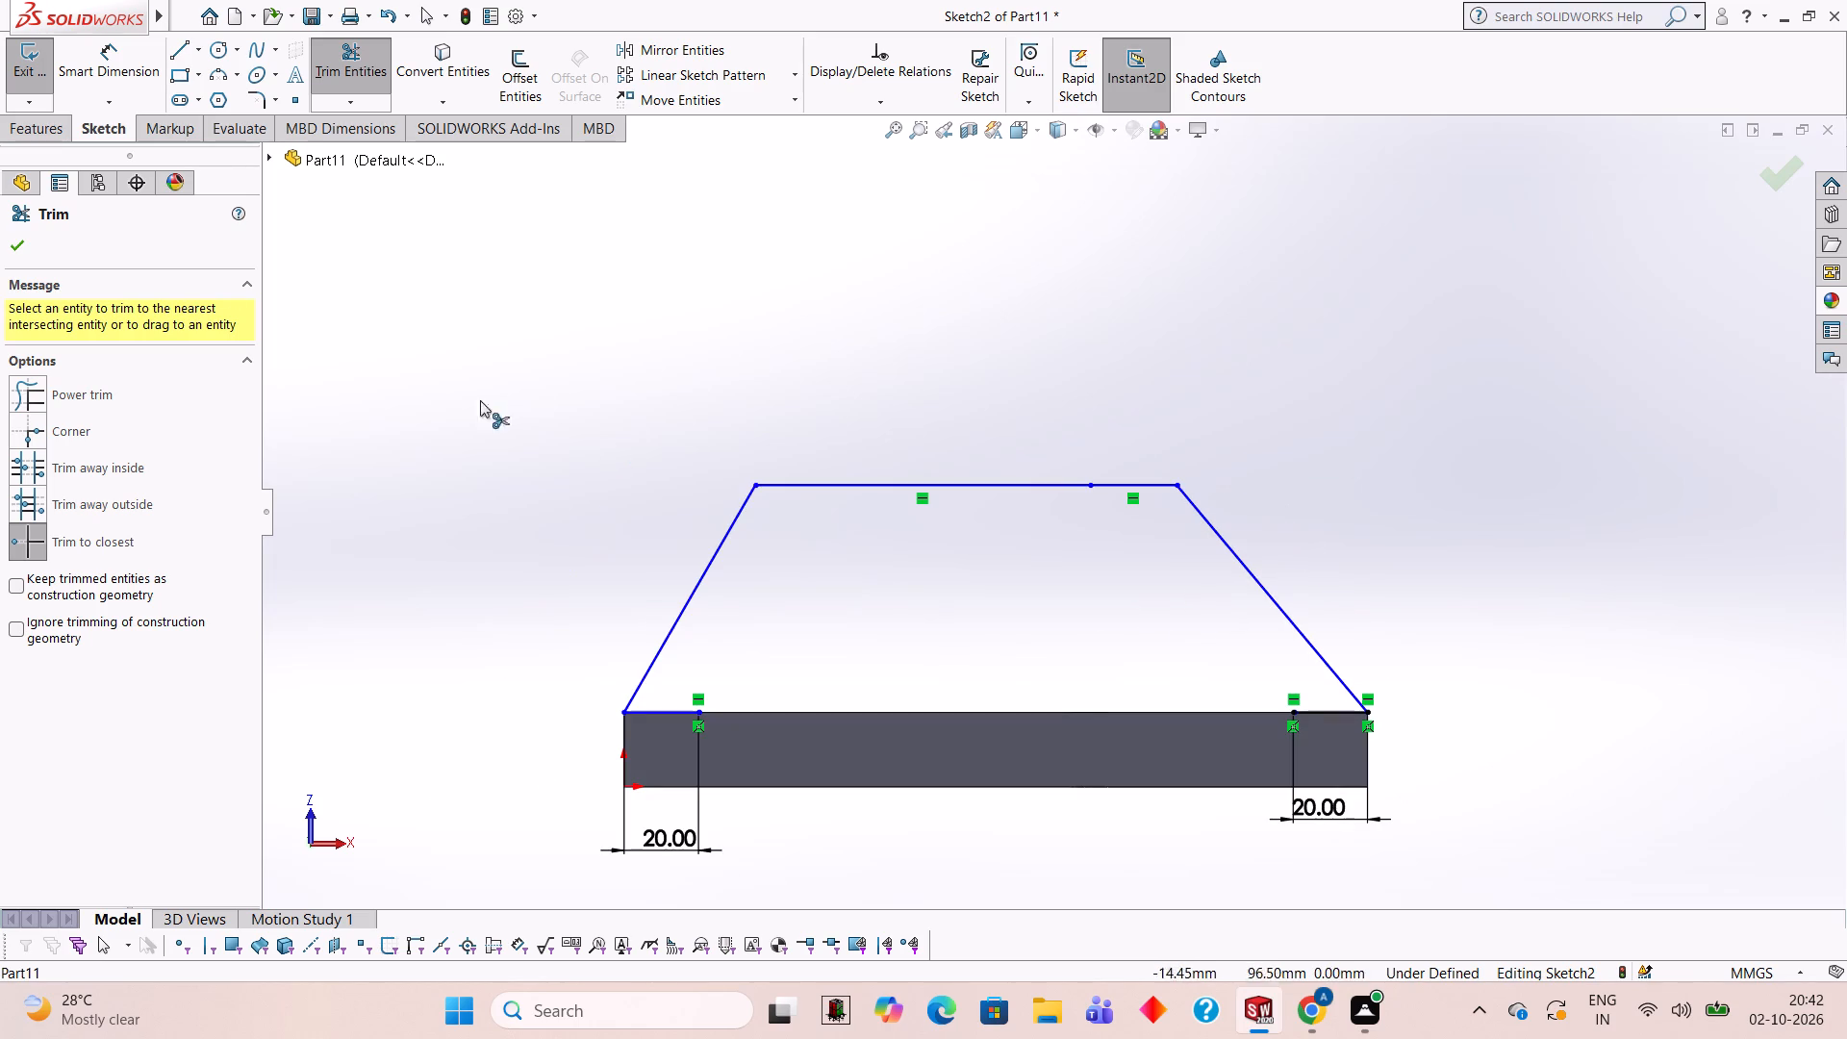
Draw an inner right side line at 130°, about 71 mm long, from the inner end of the right 20 mm base line.
left_click(175, 47)
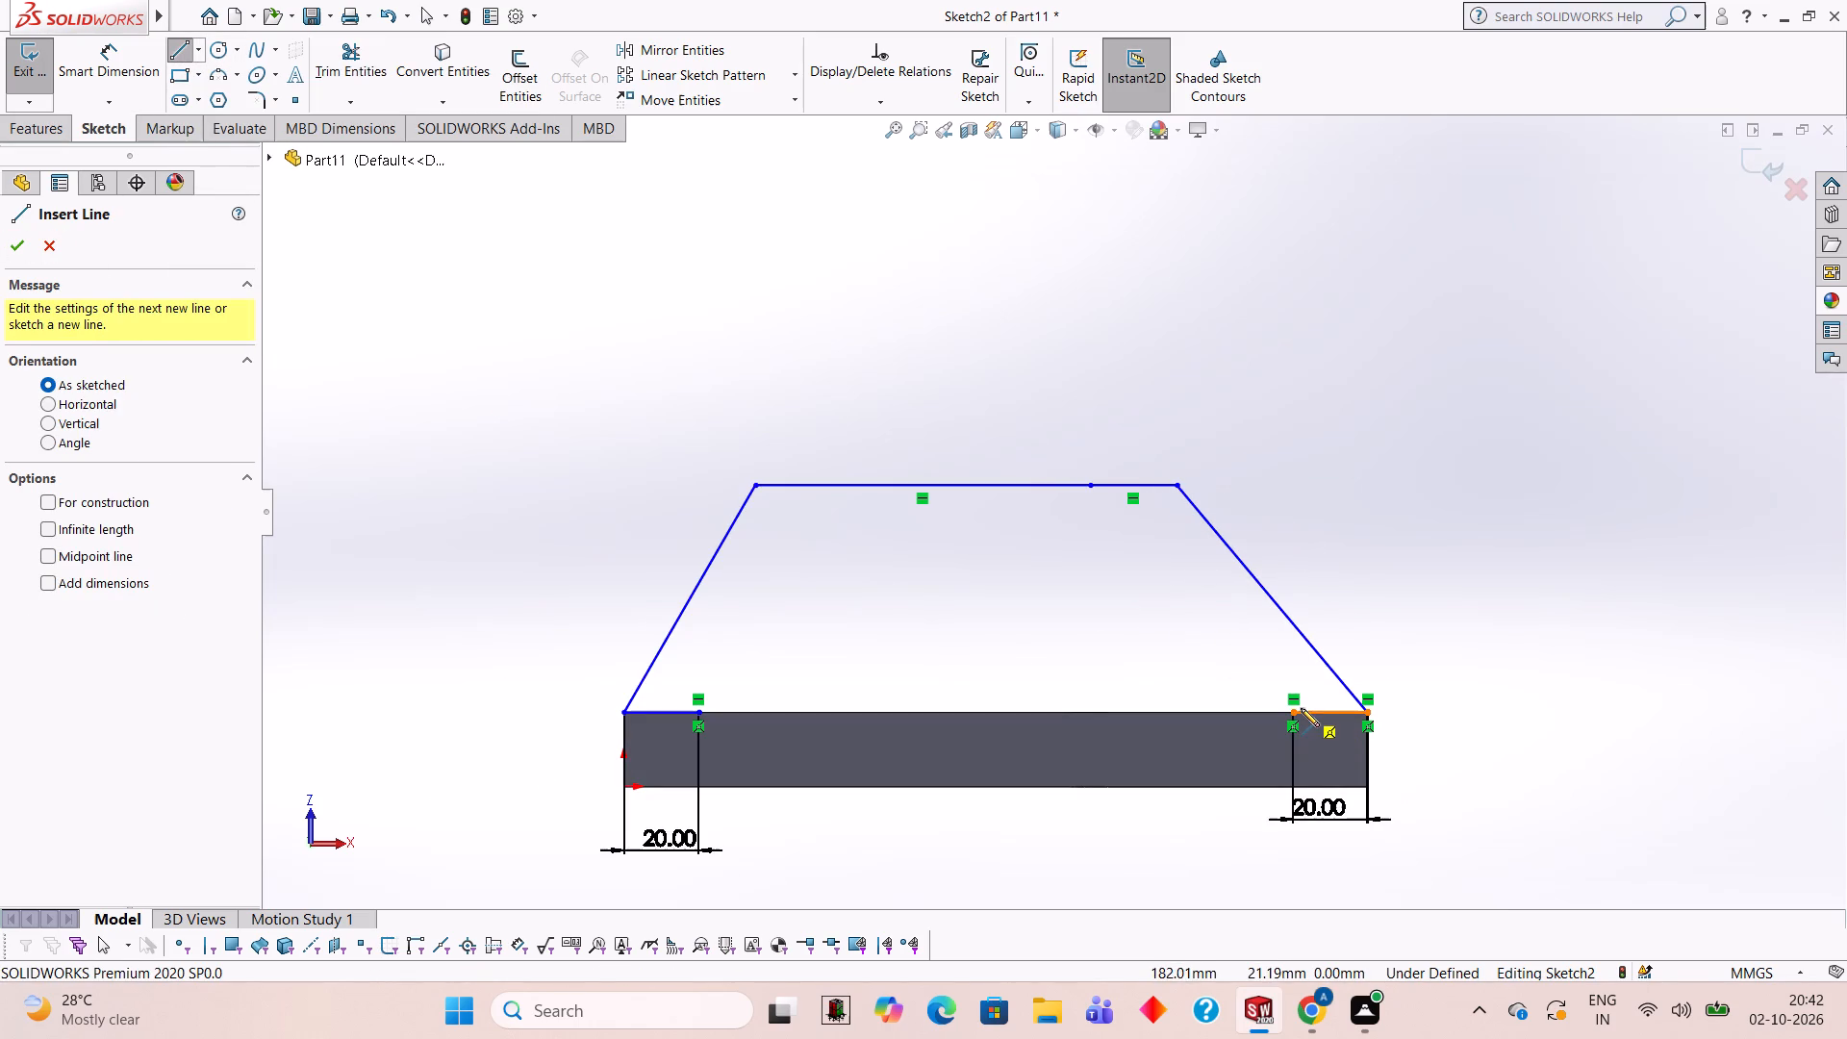
left_click(52, 441)
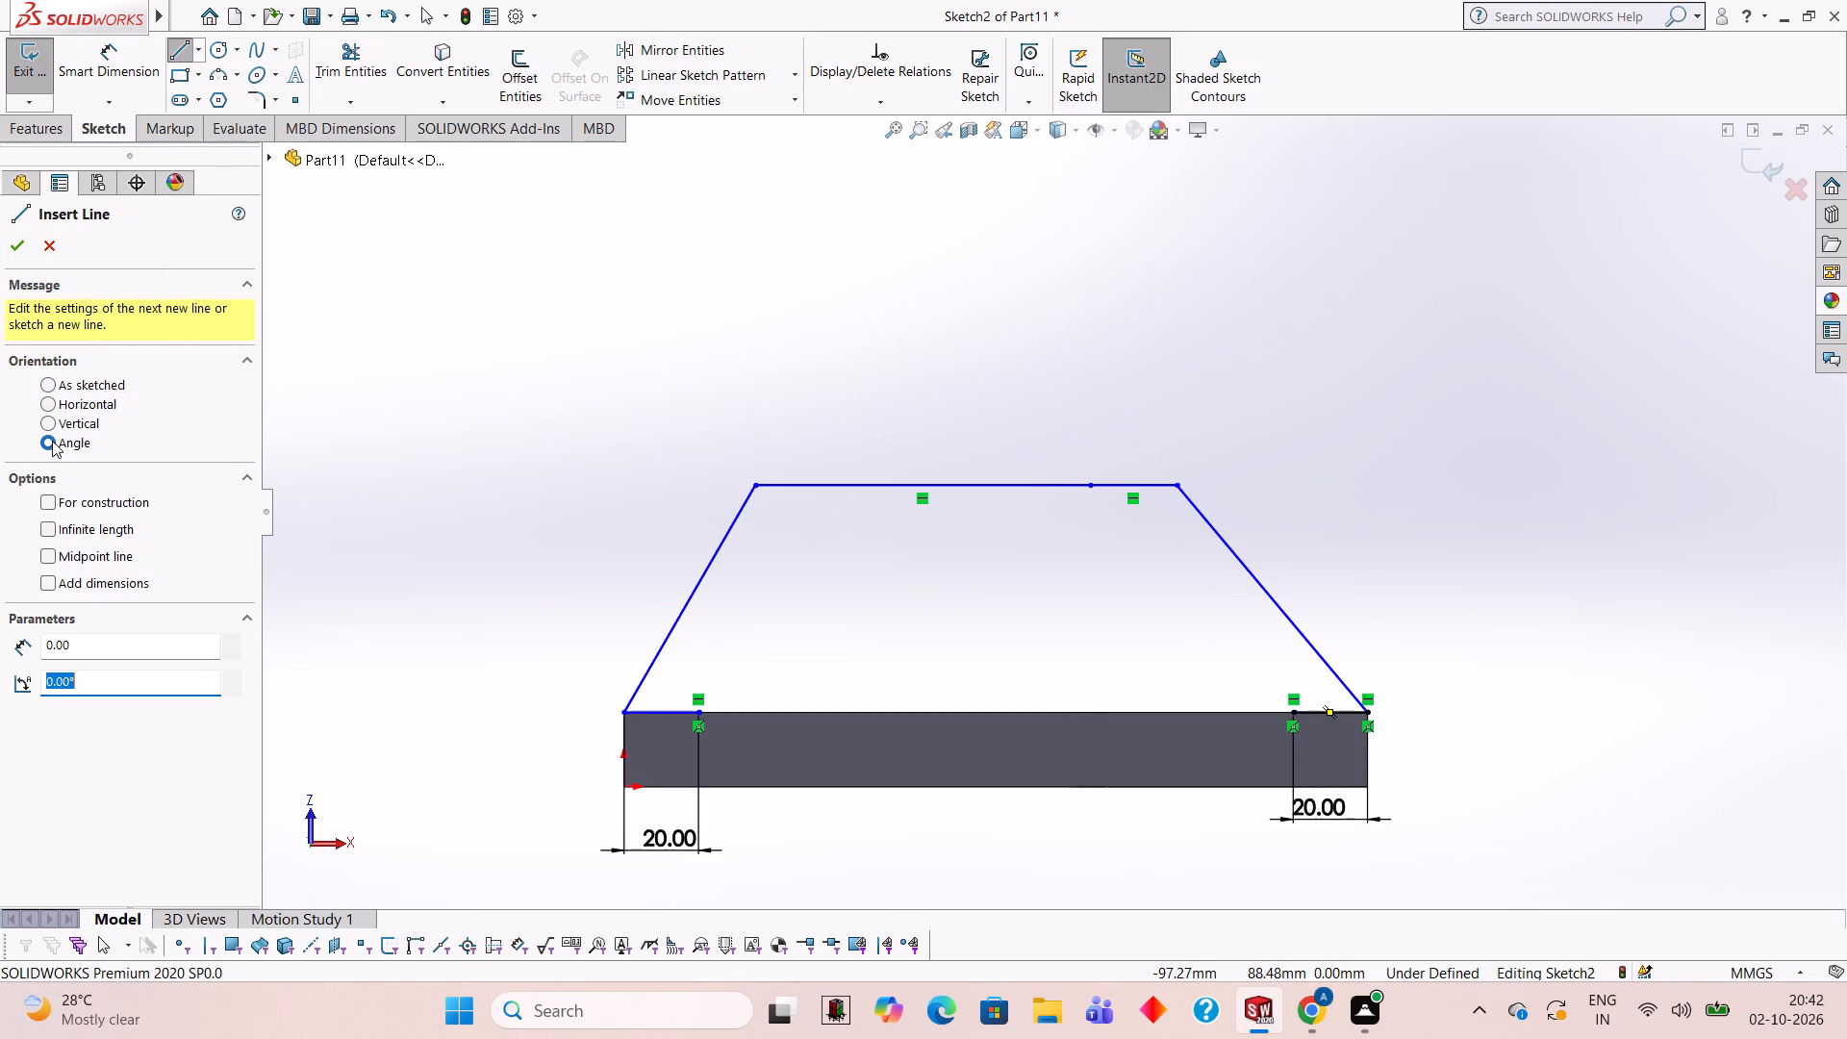
type("130")
key("Return")
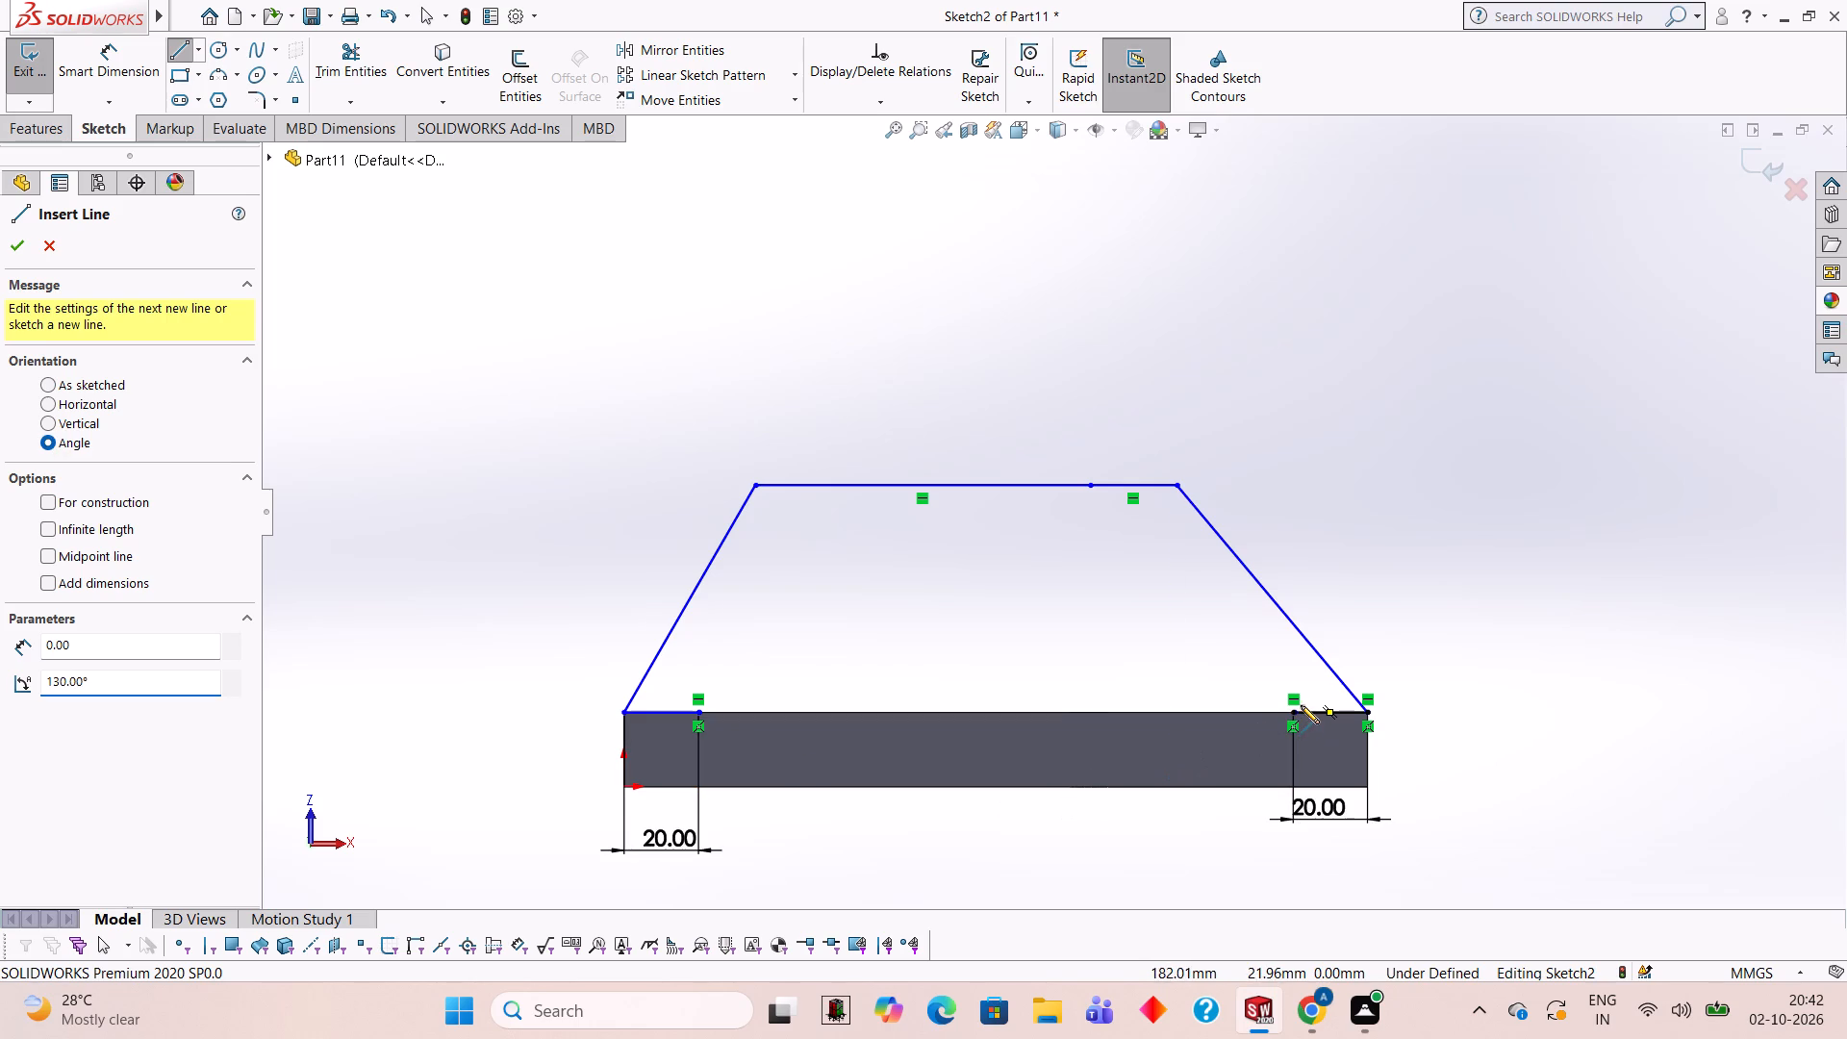
left_click(1295, 711)
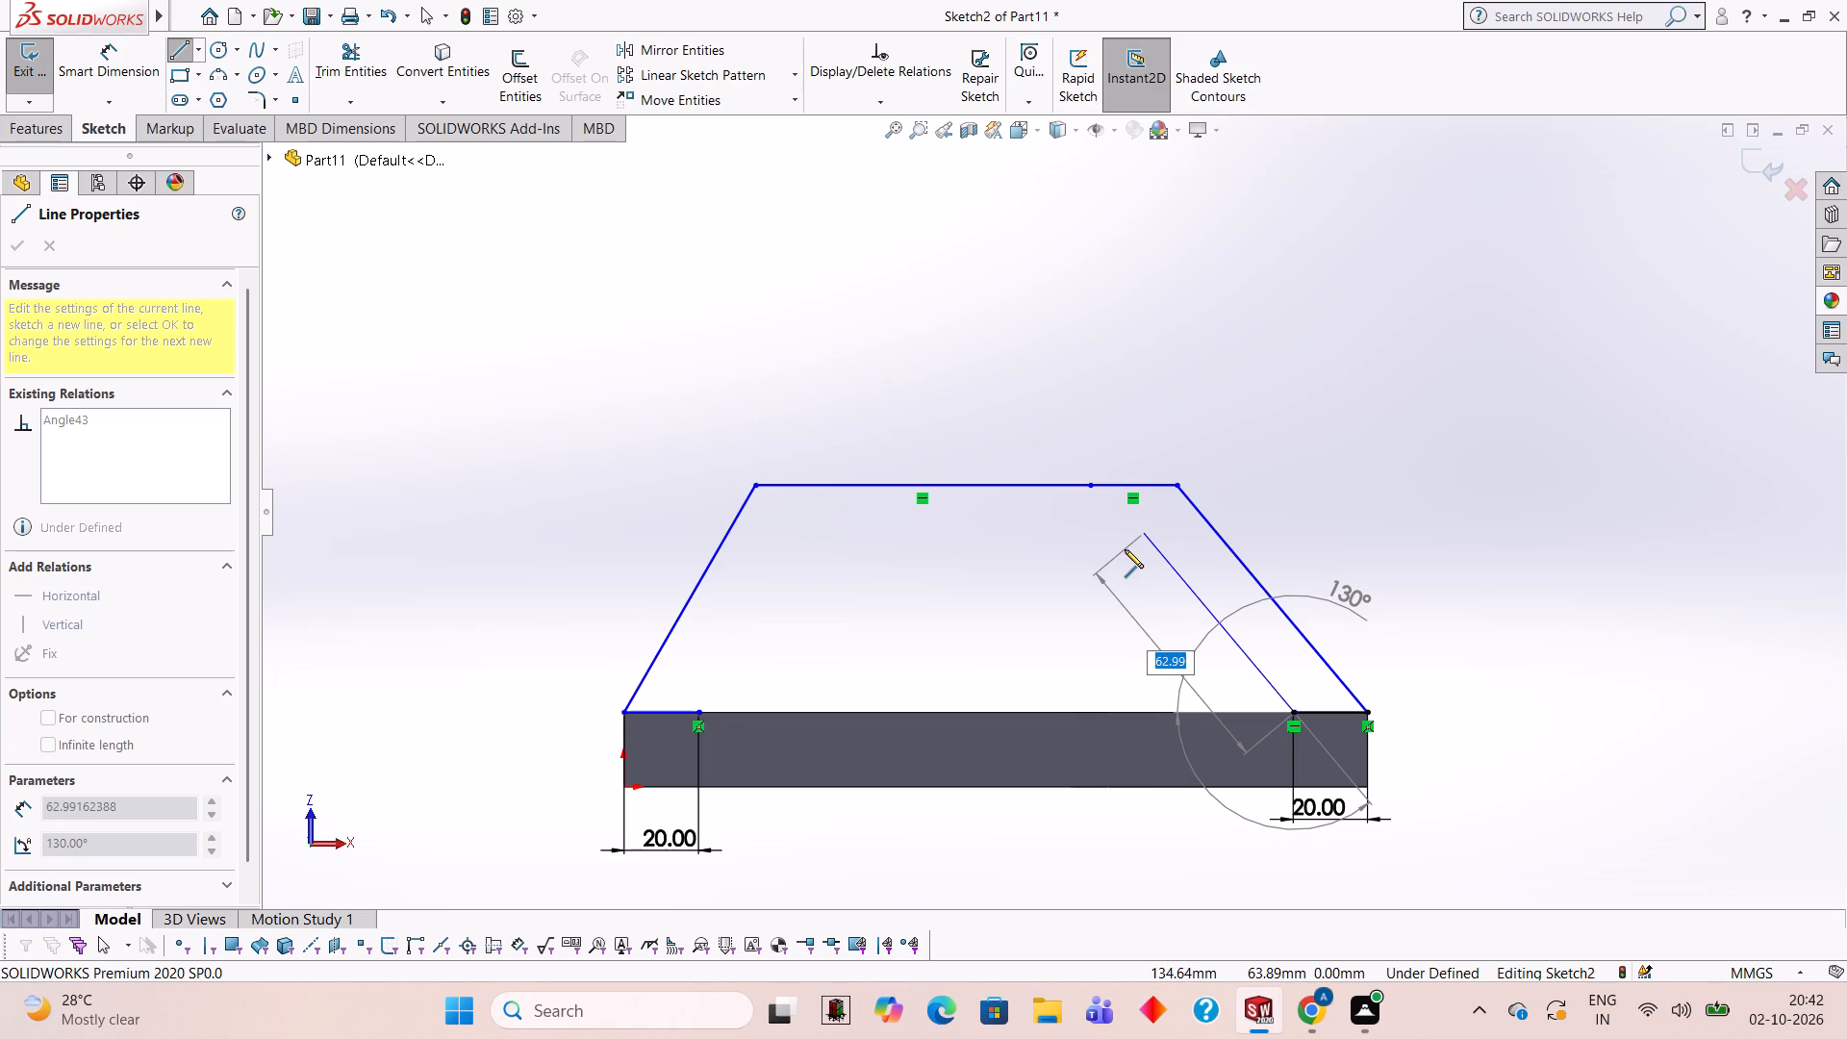
left_click(1112, 522)
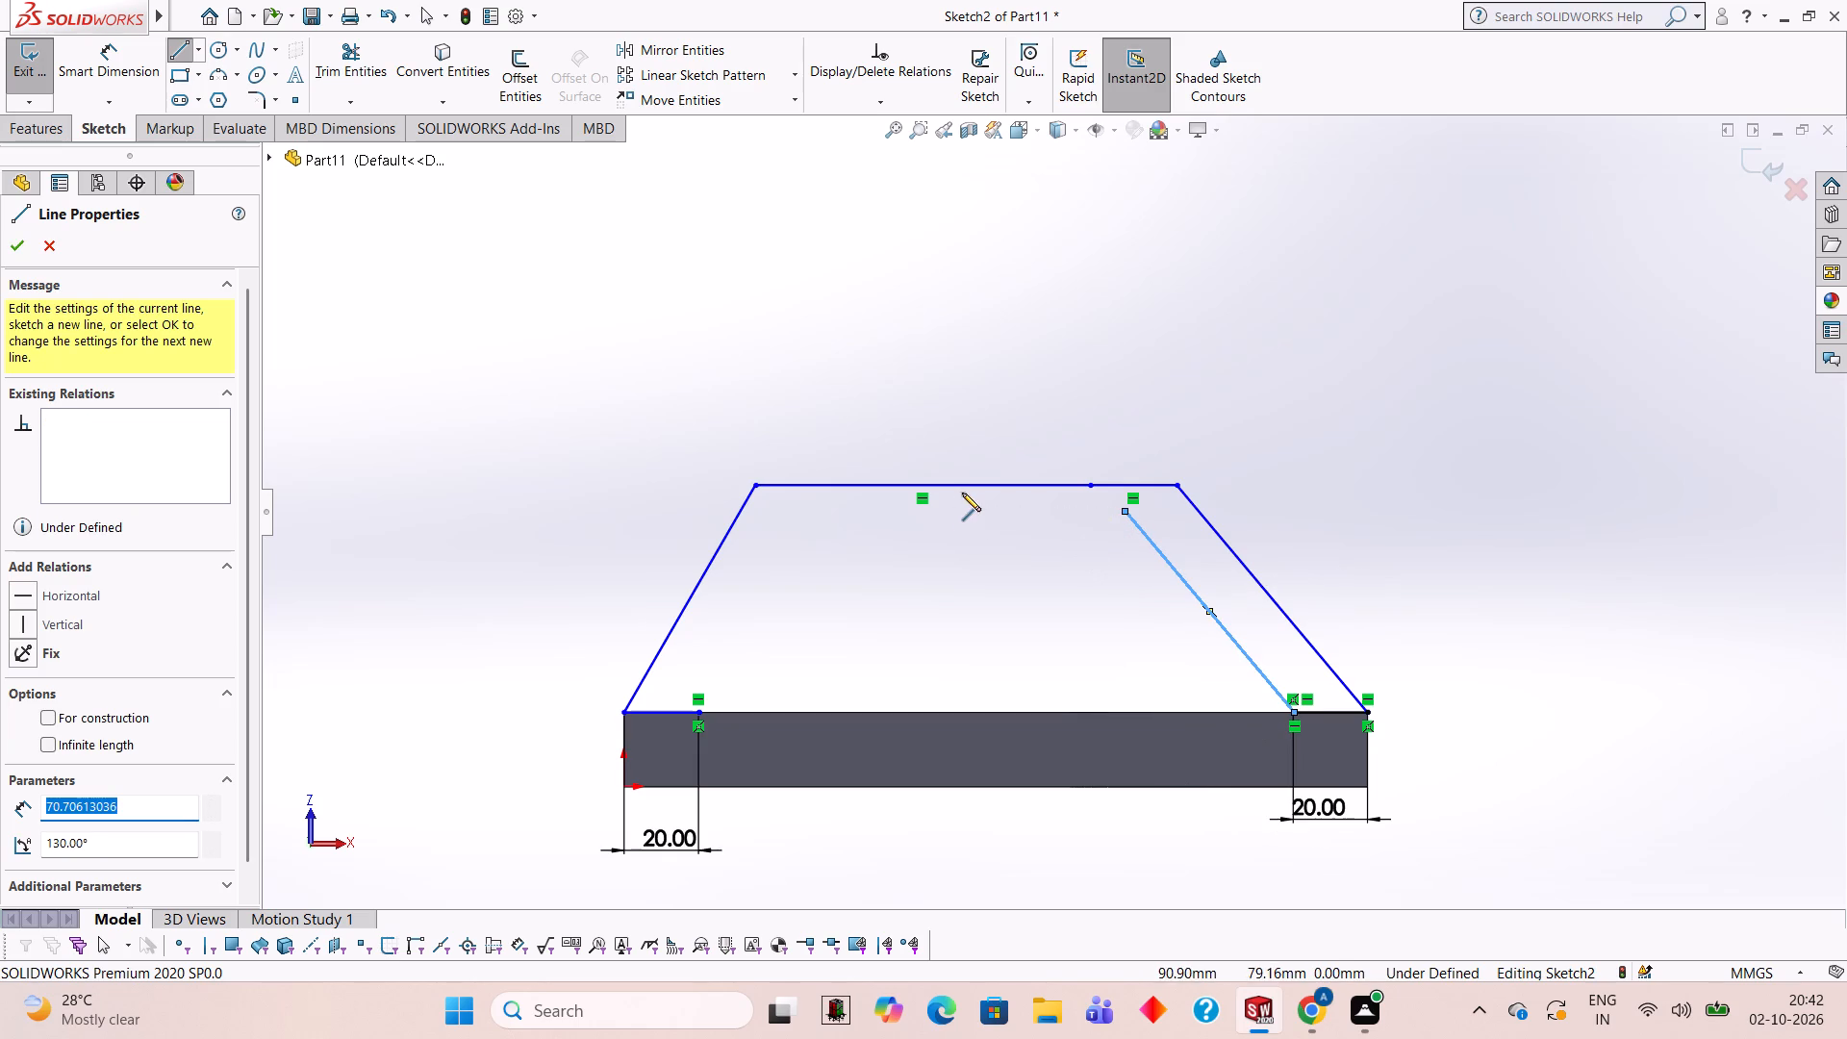
left_click(182, 47)
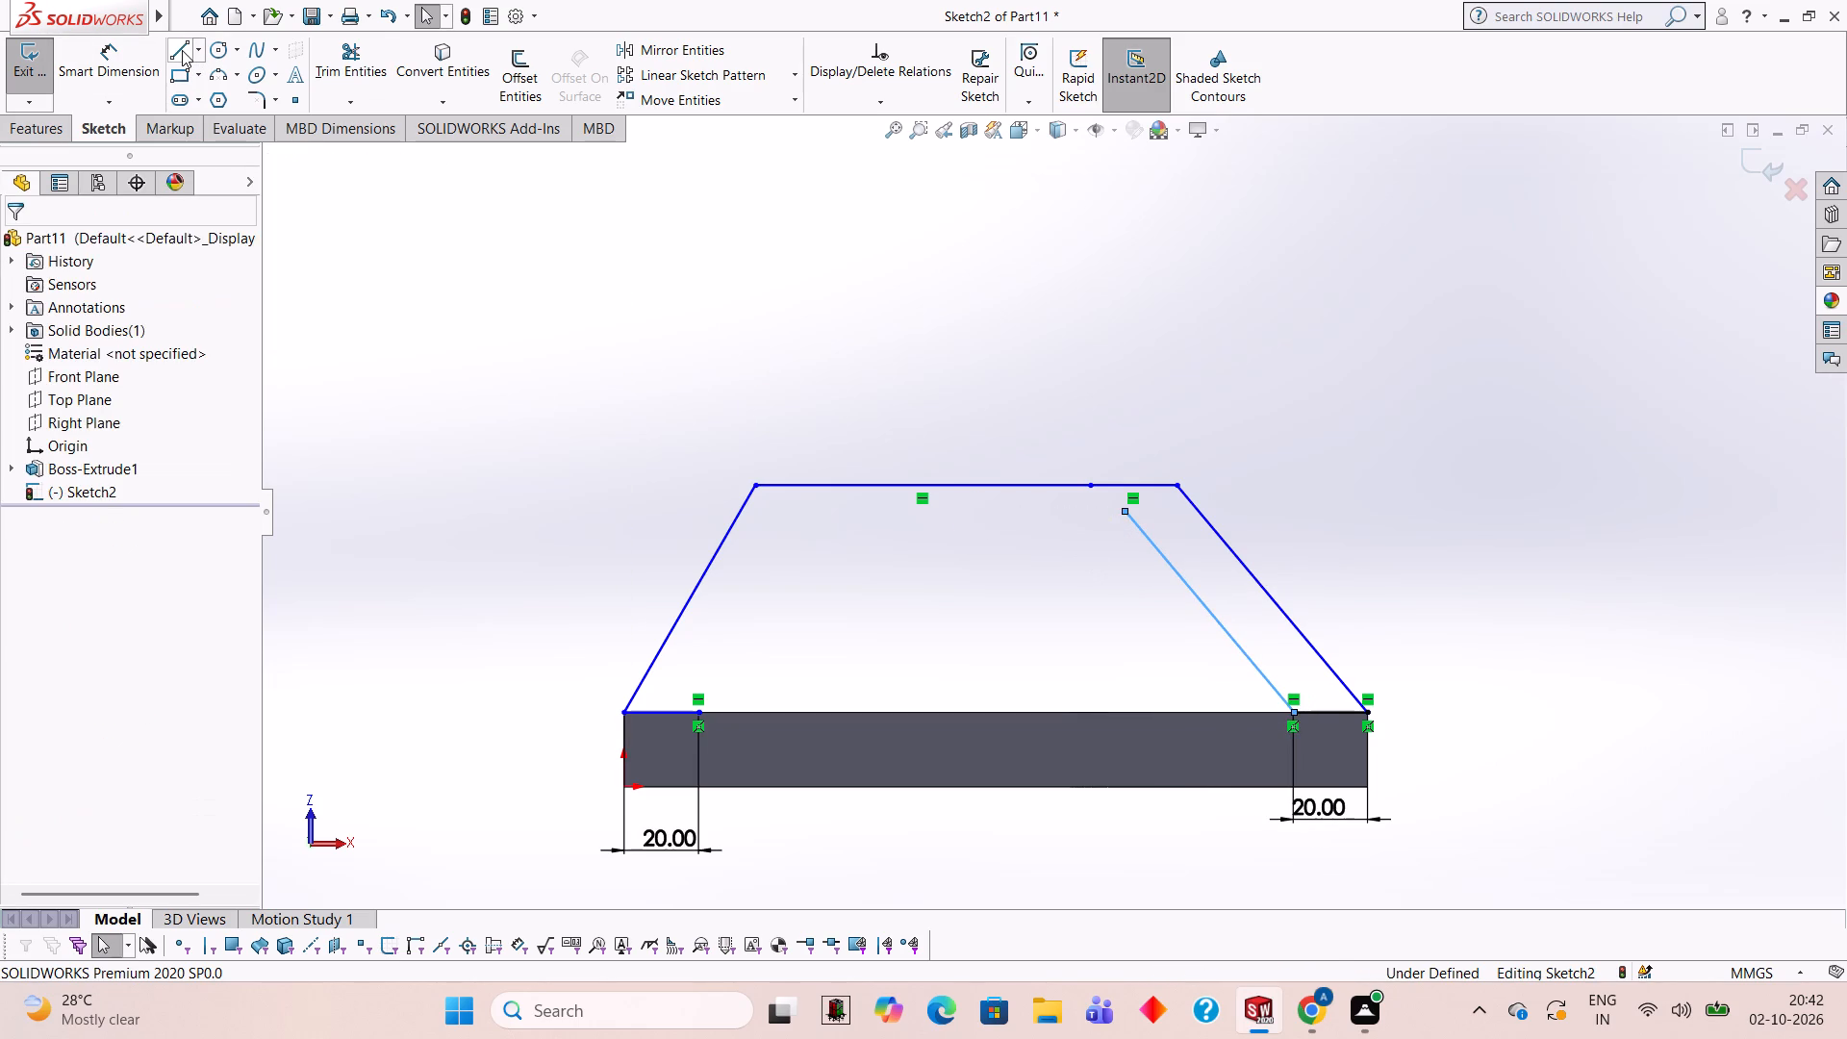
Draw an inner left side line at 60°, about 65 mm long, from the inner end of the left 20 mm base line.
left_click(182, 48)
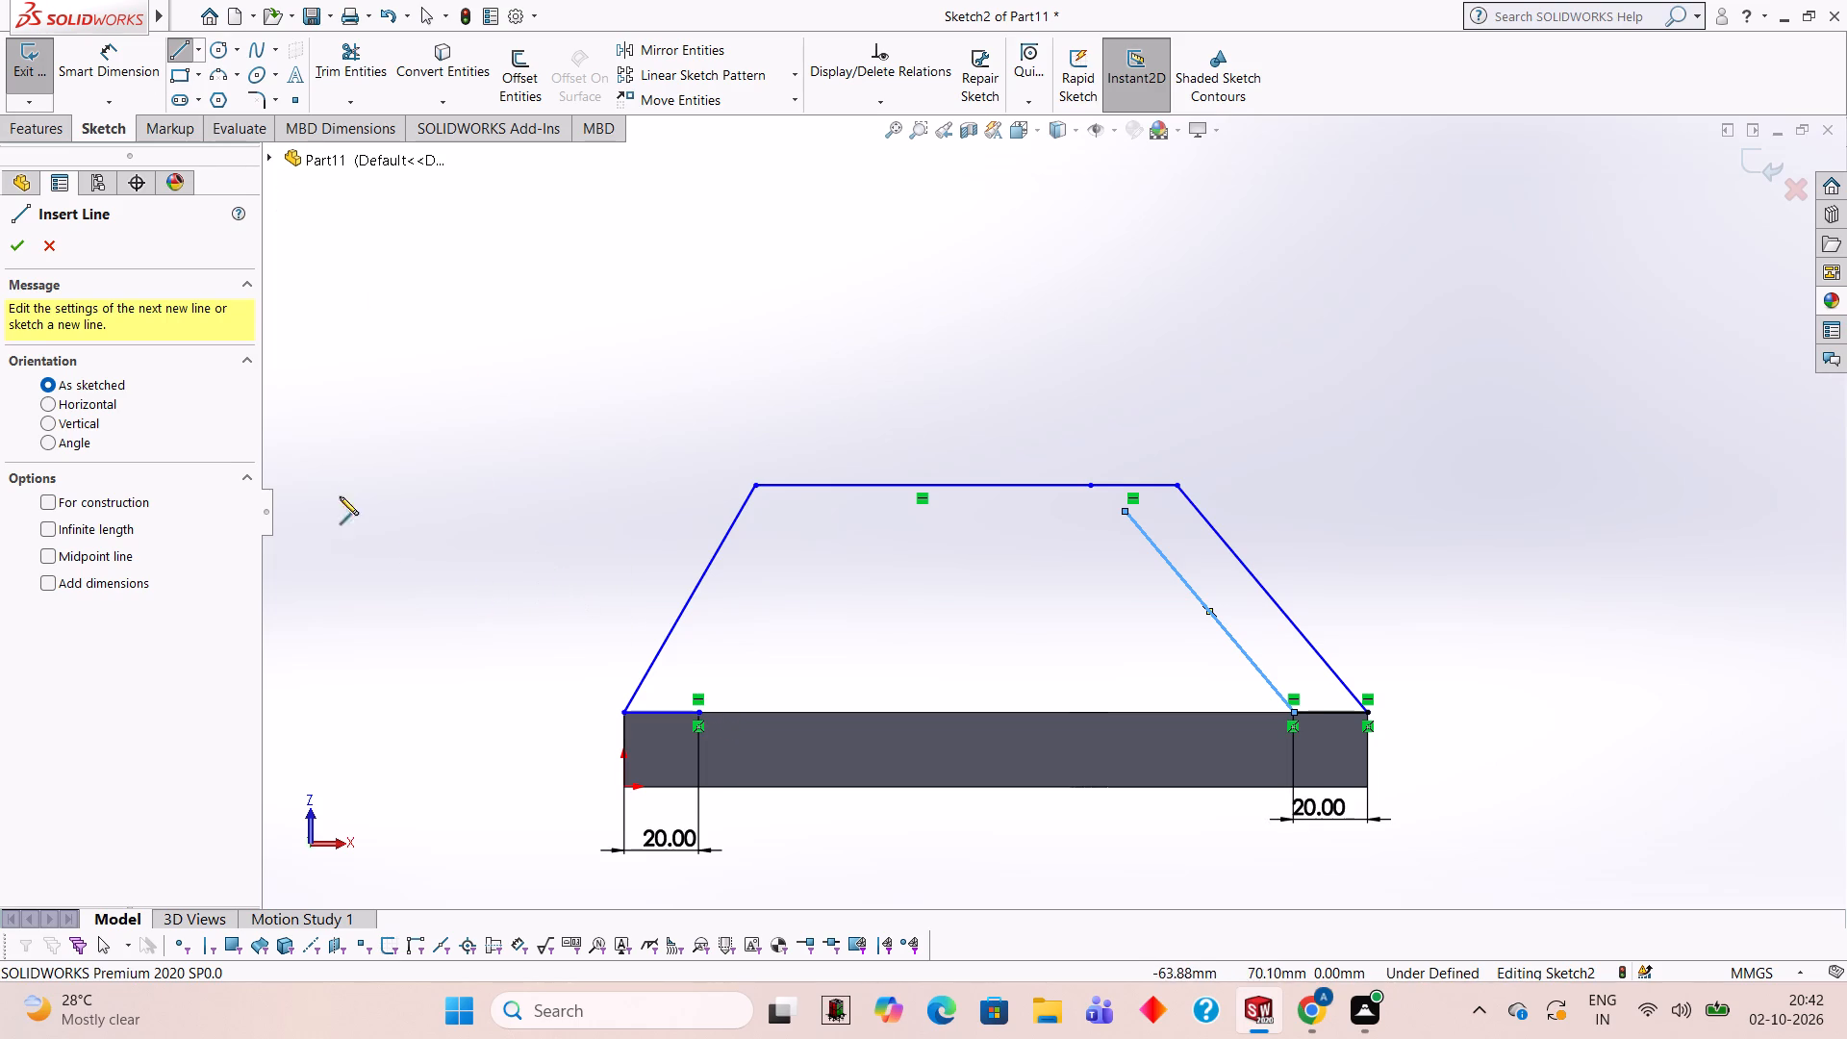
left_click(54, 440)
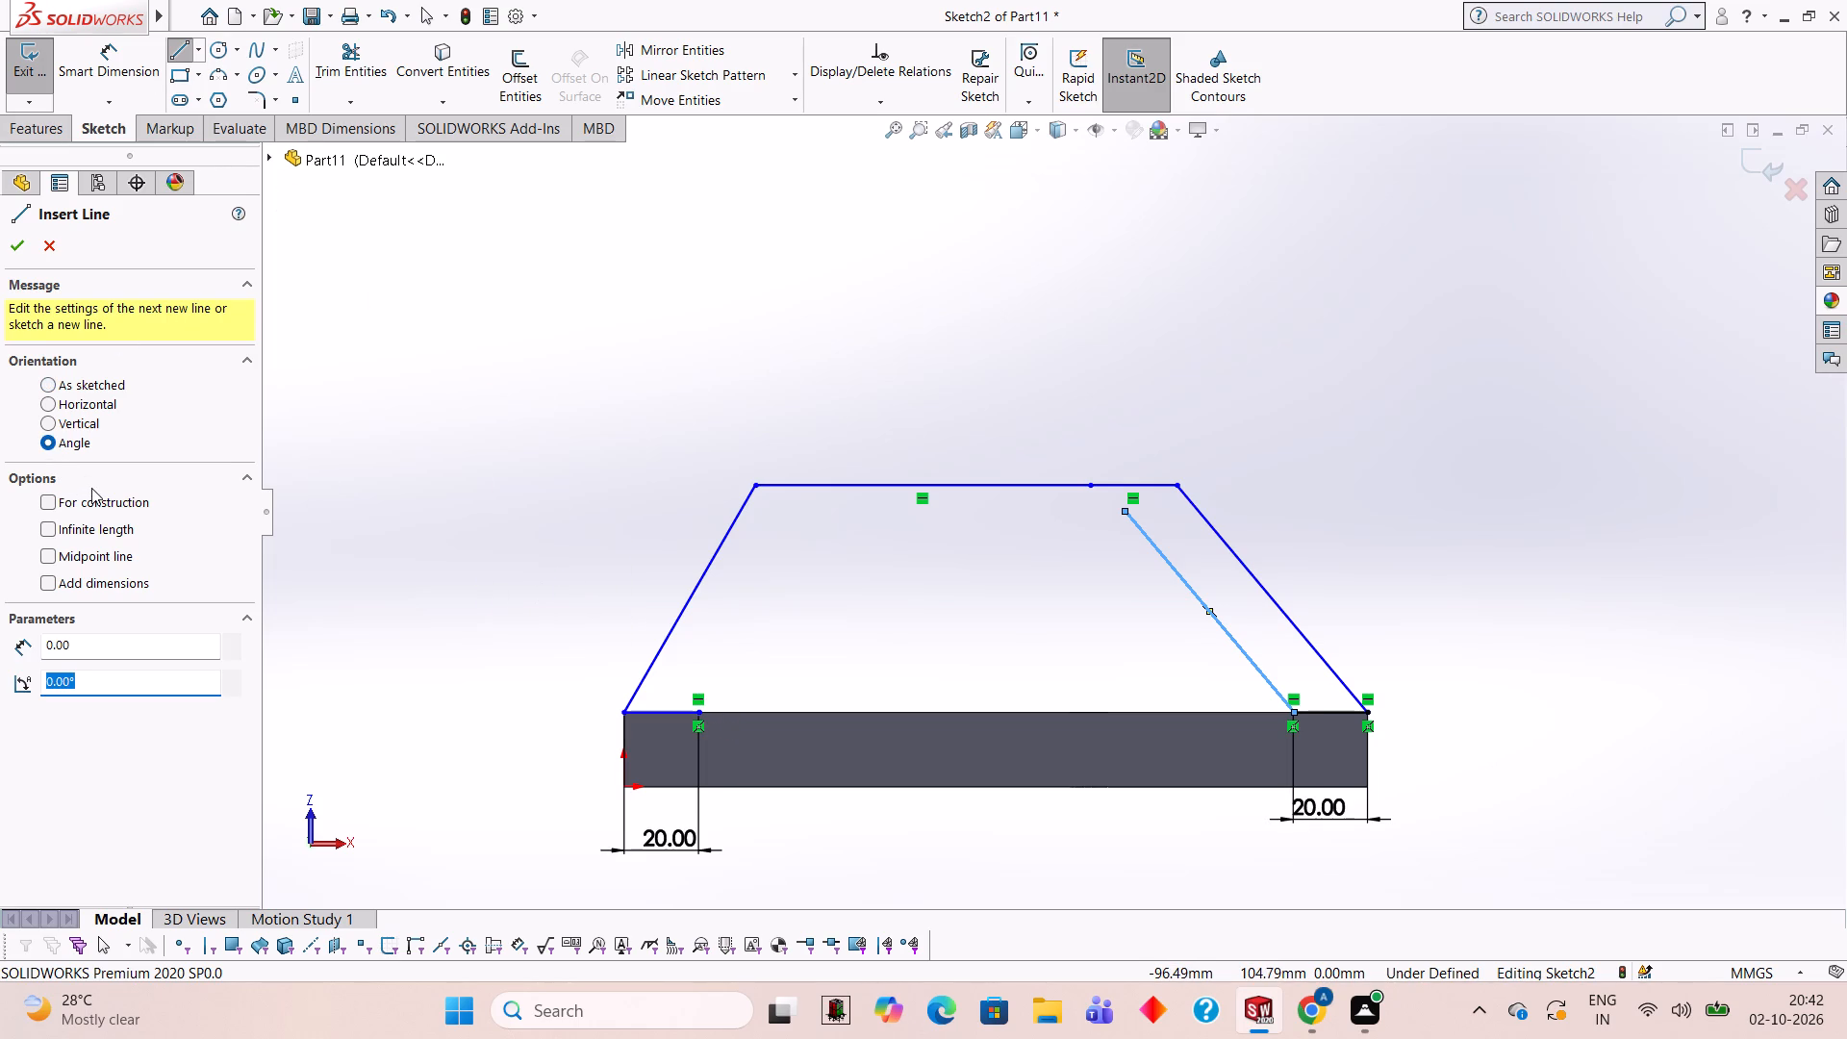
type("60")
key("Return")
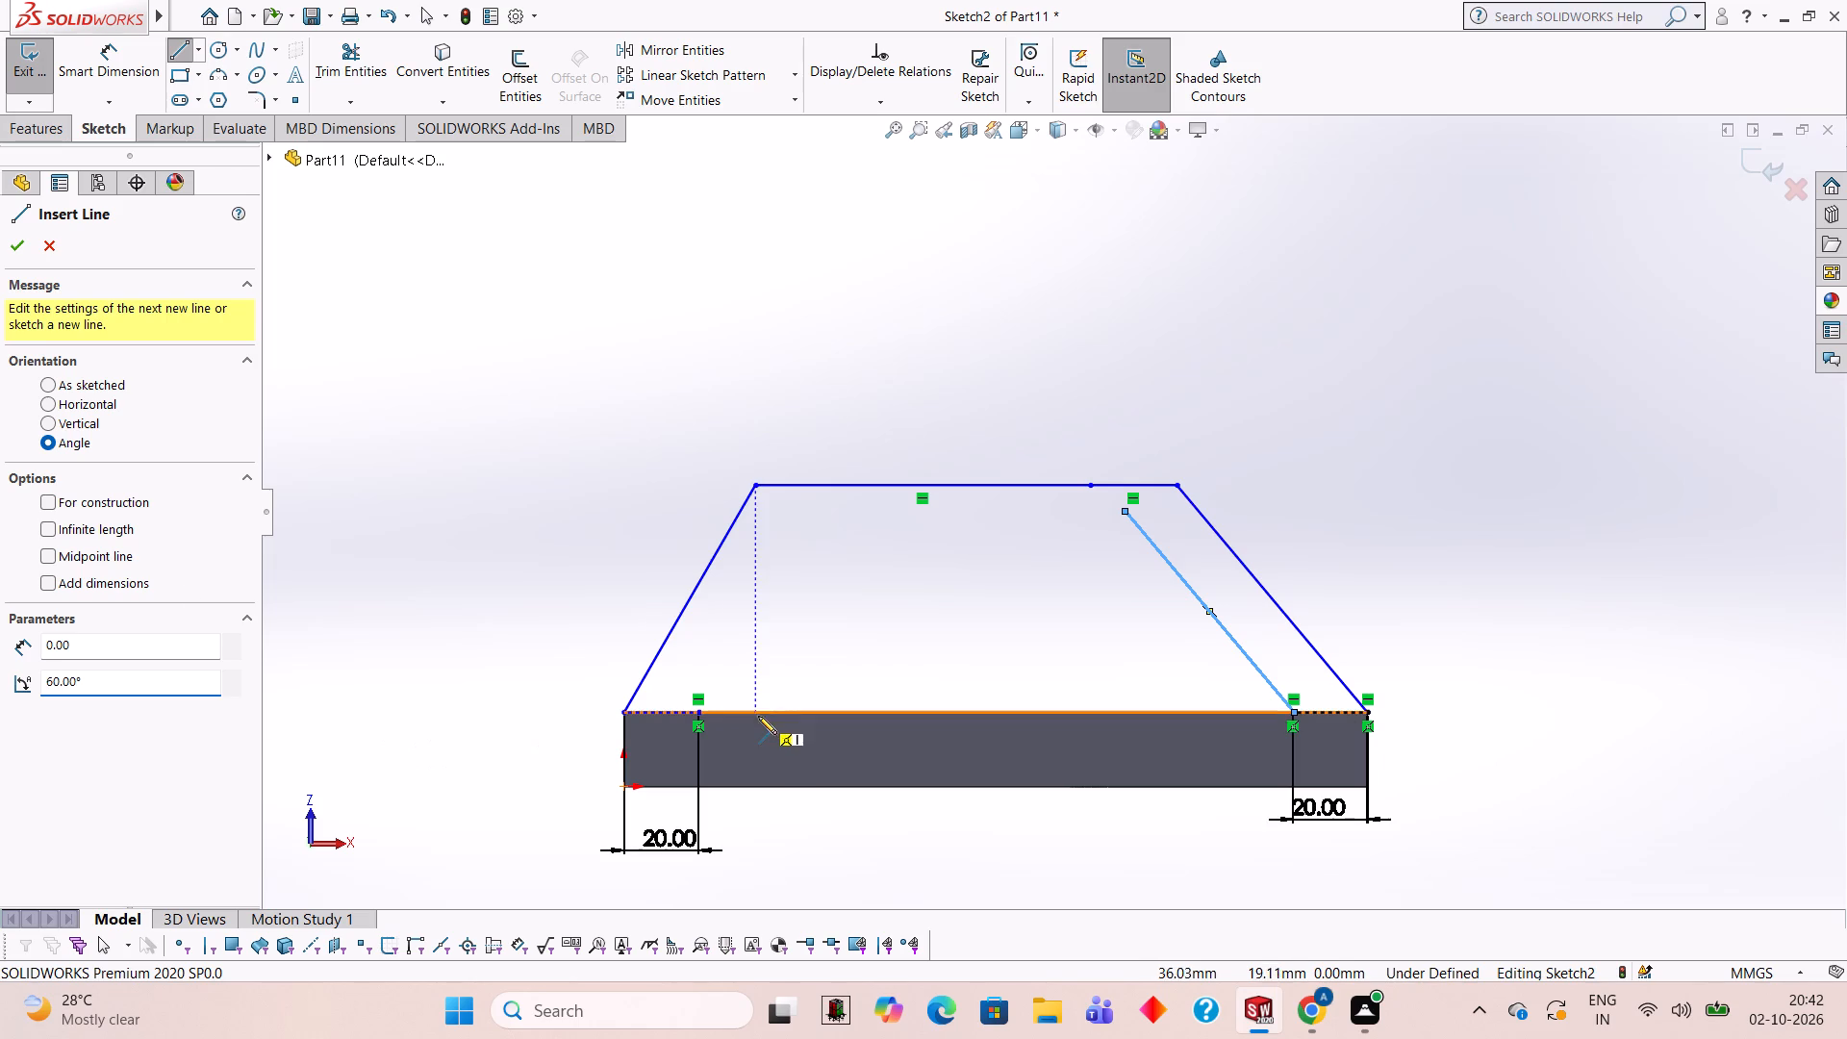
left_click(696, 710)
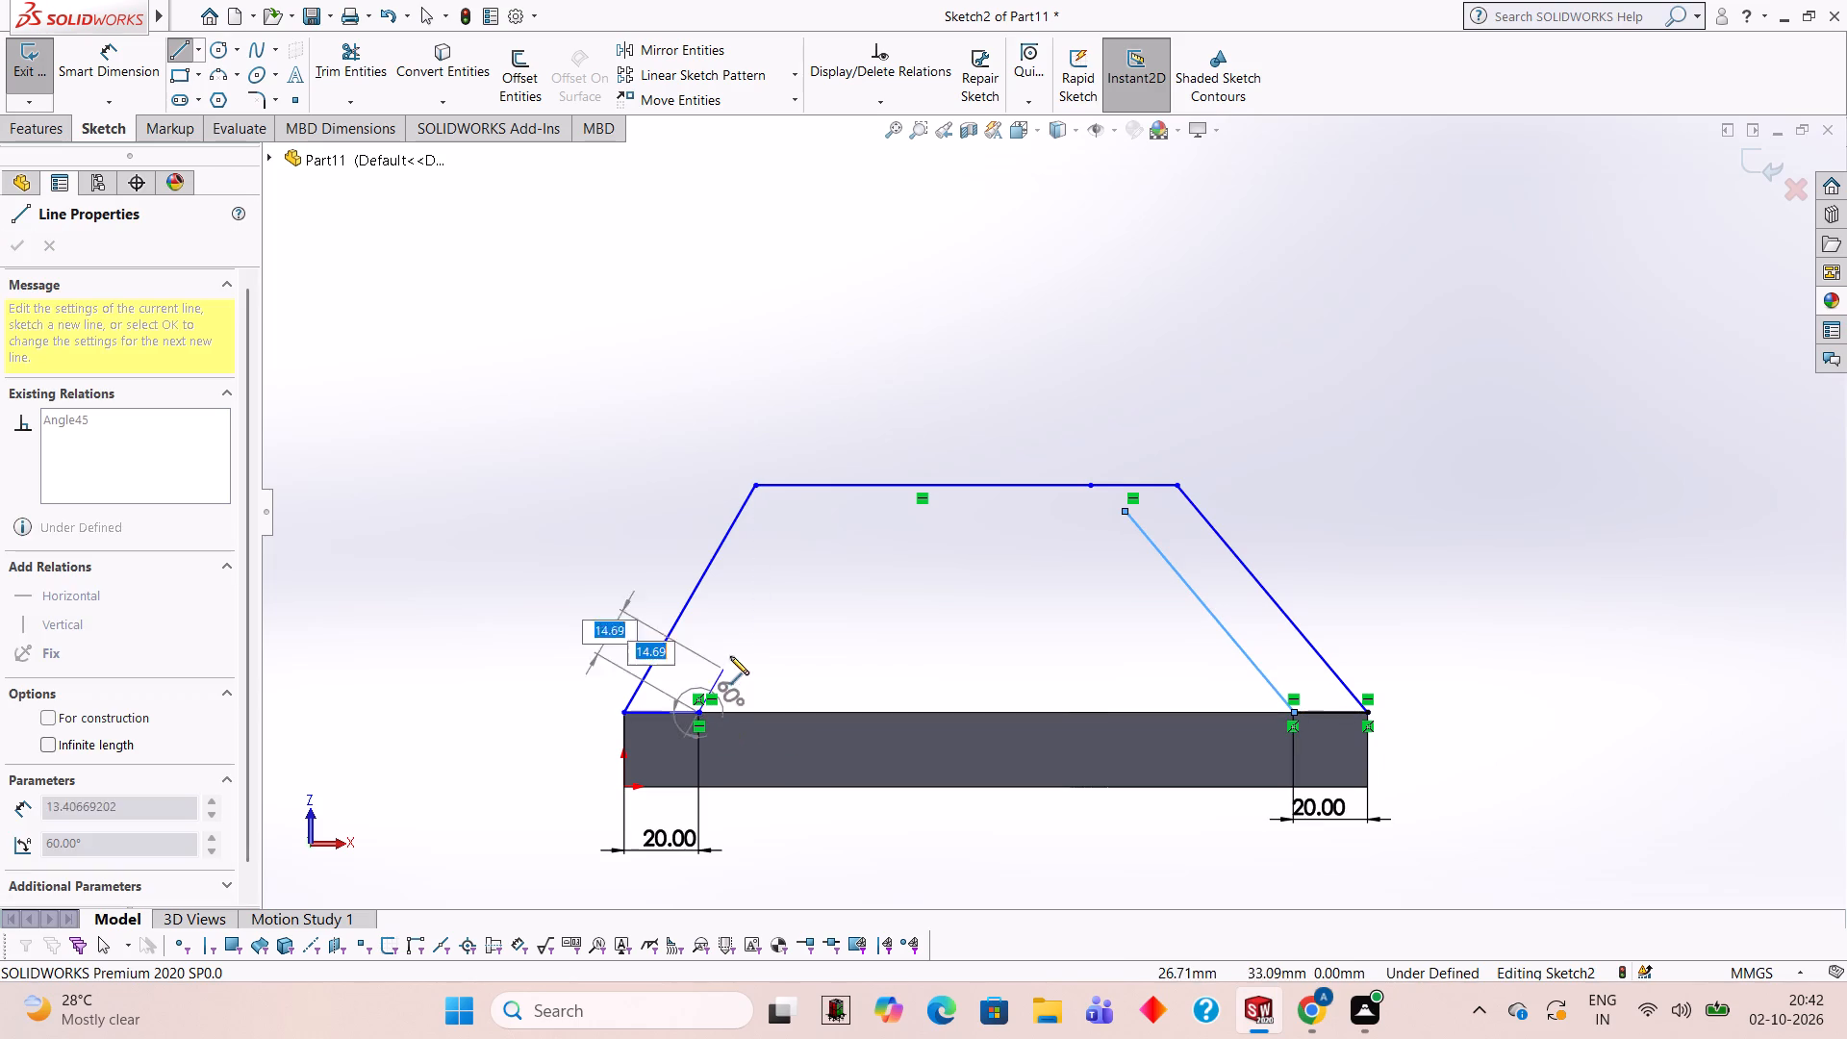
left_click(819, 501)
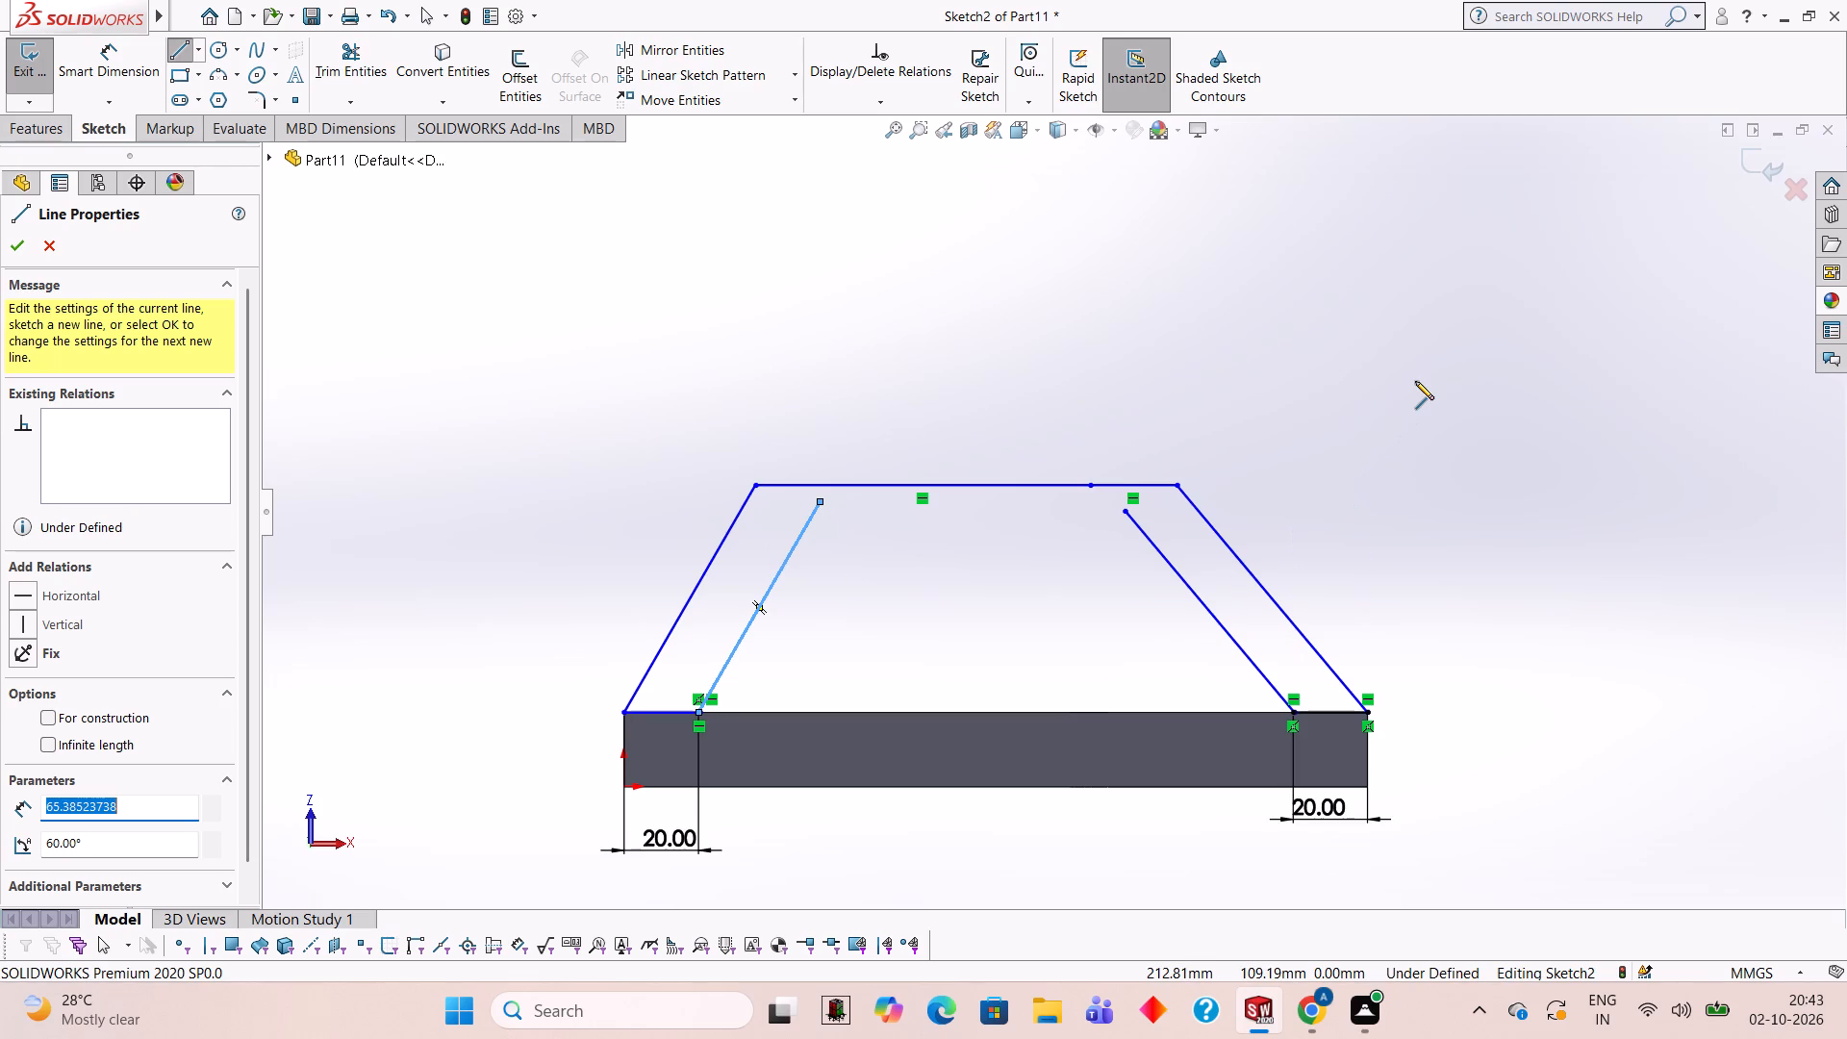
Undo the inner left and inner right side lines.
key("ctrl+z")
key("ctrl+z")
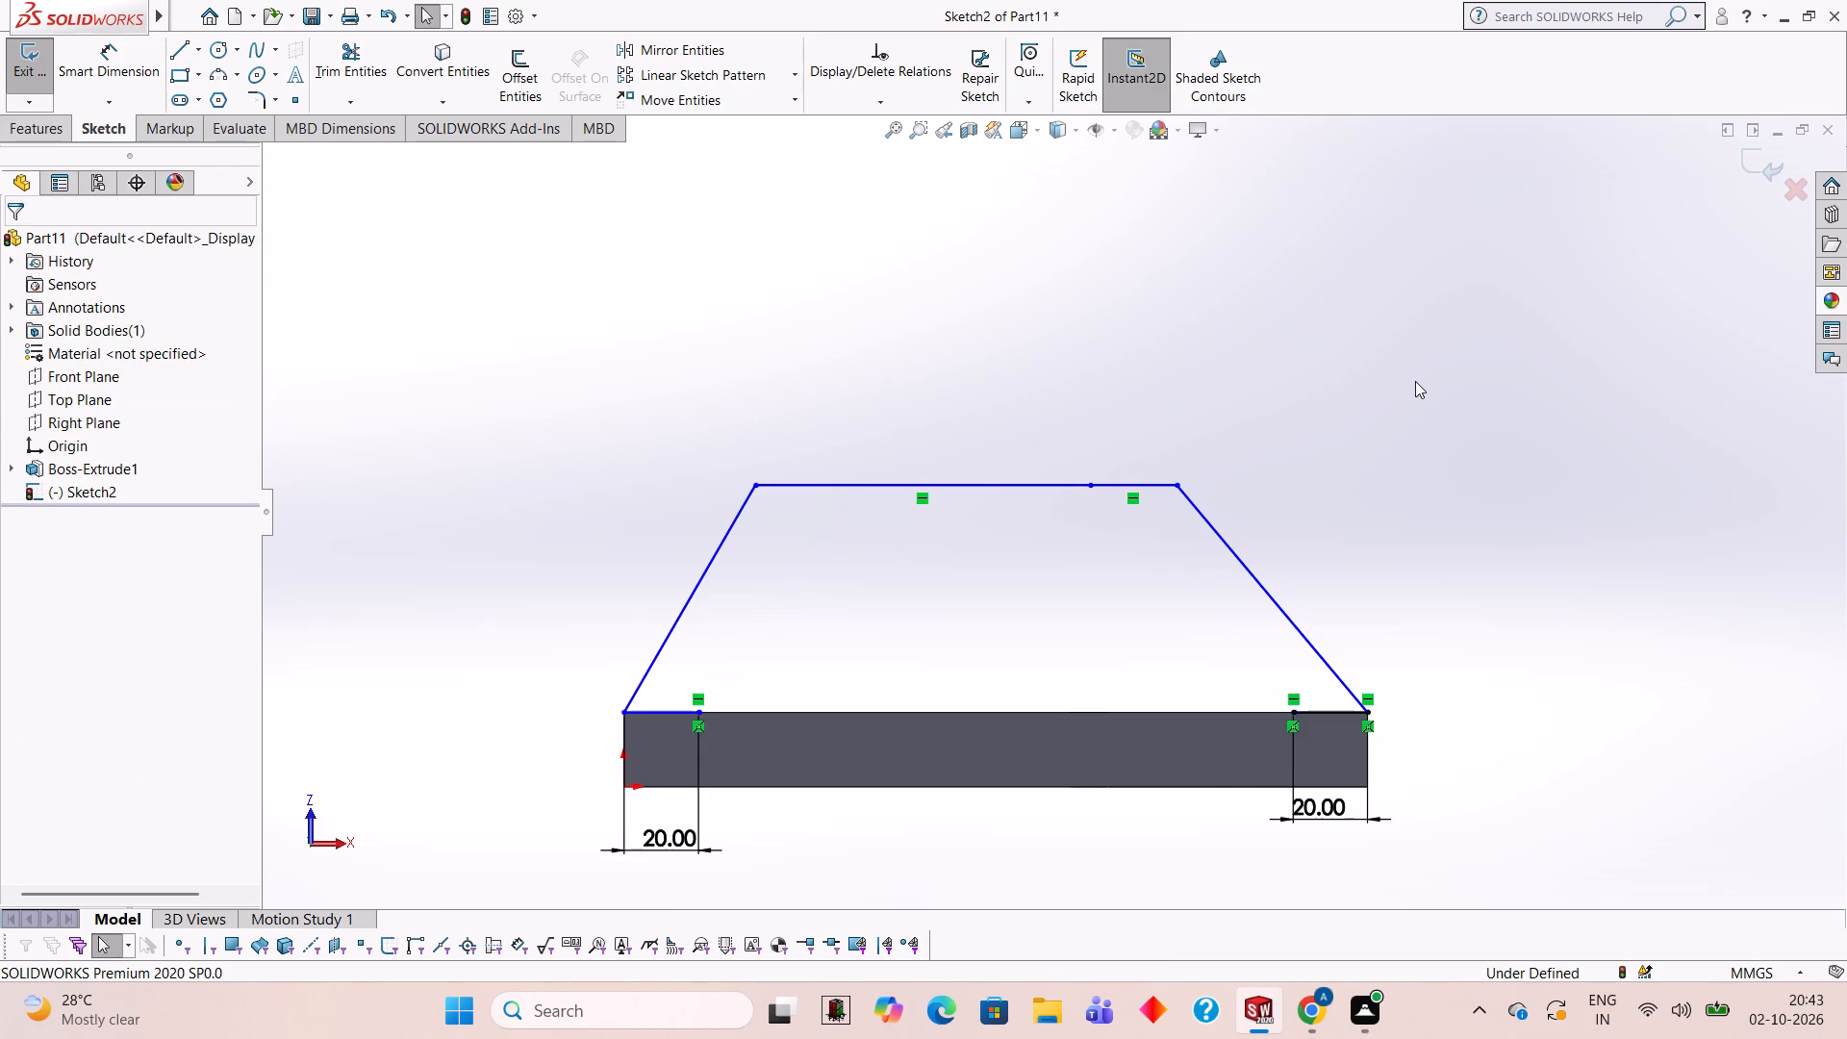
Trim away the short top line segment at the right corner and the whole outer right side line.
scroll(1071, 882, "down", 1, "ctrl")
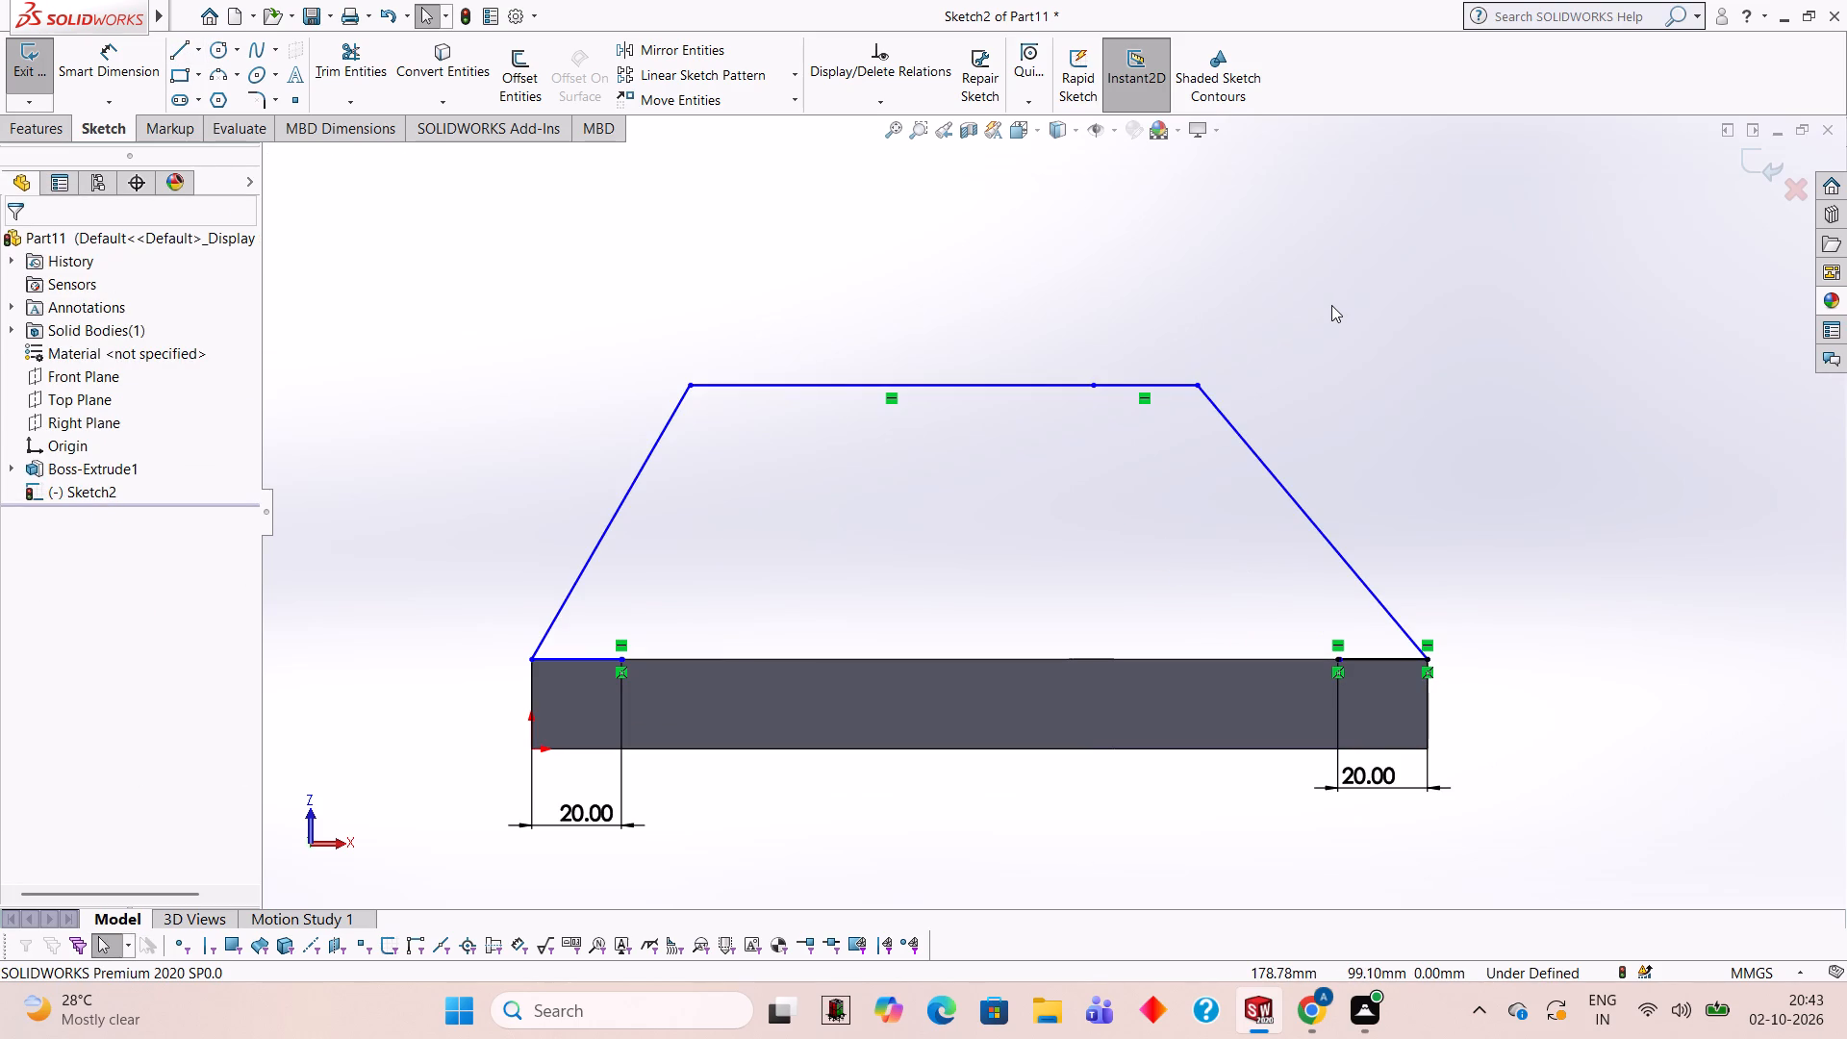
left_click(367, 57, "ctrl")
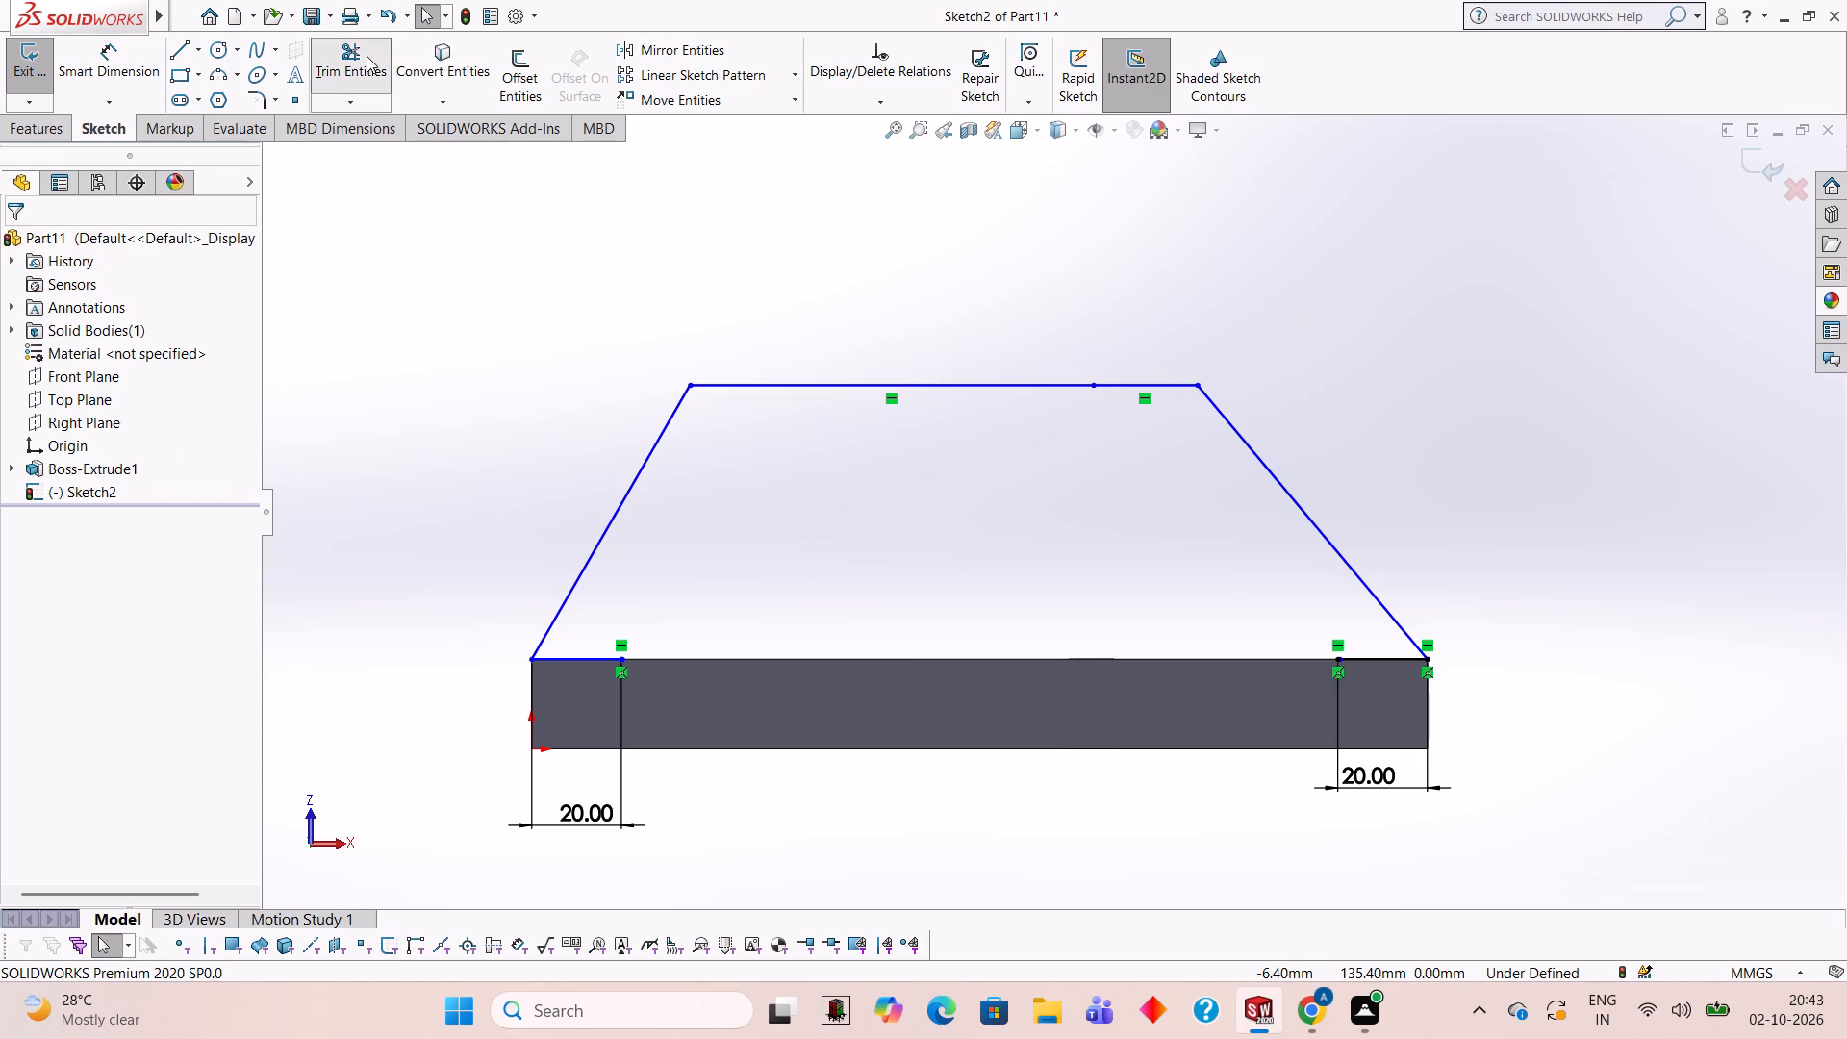
left_click(1177, 382)
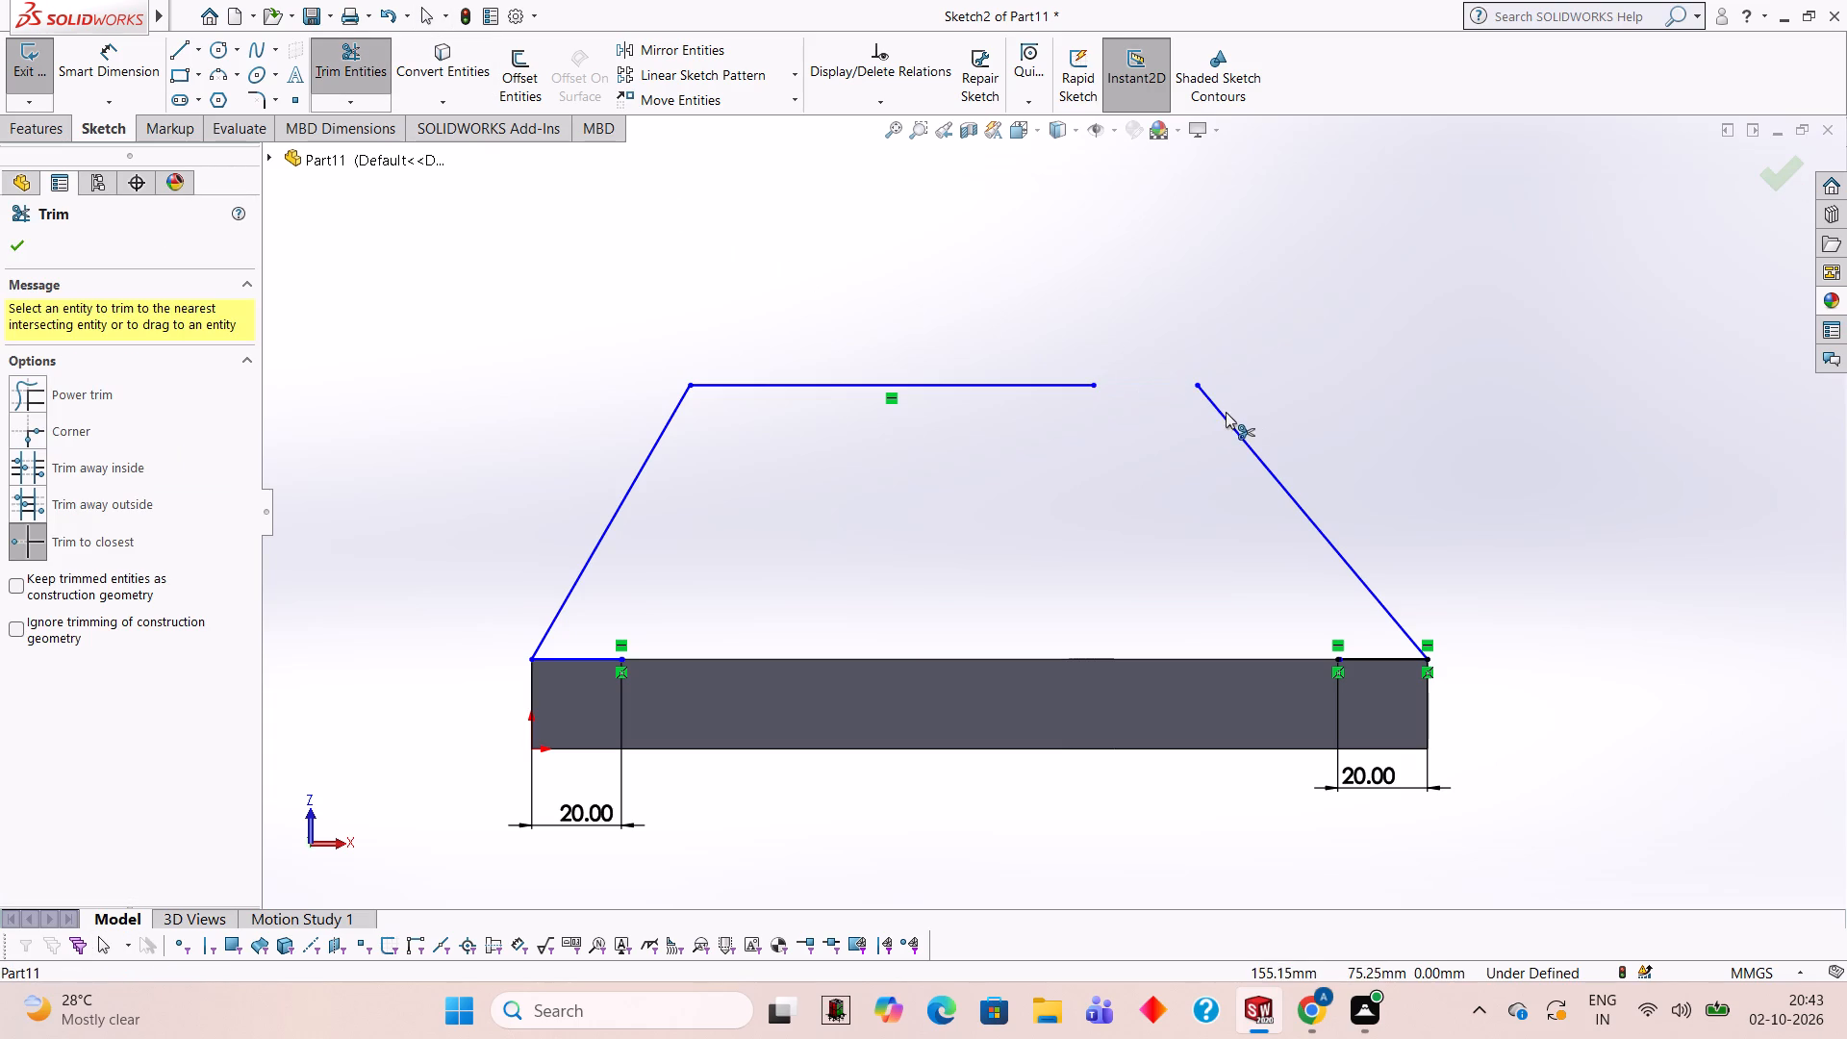
left_click(1217, 409)
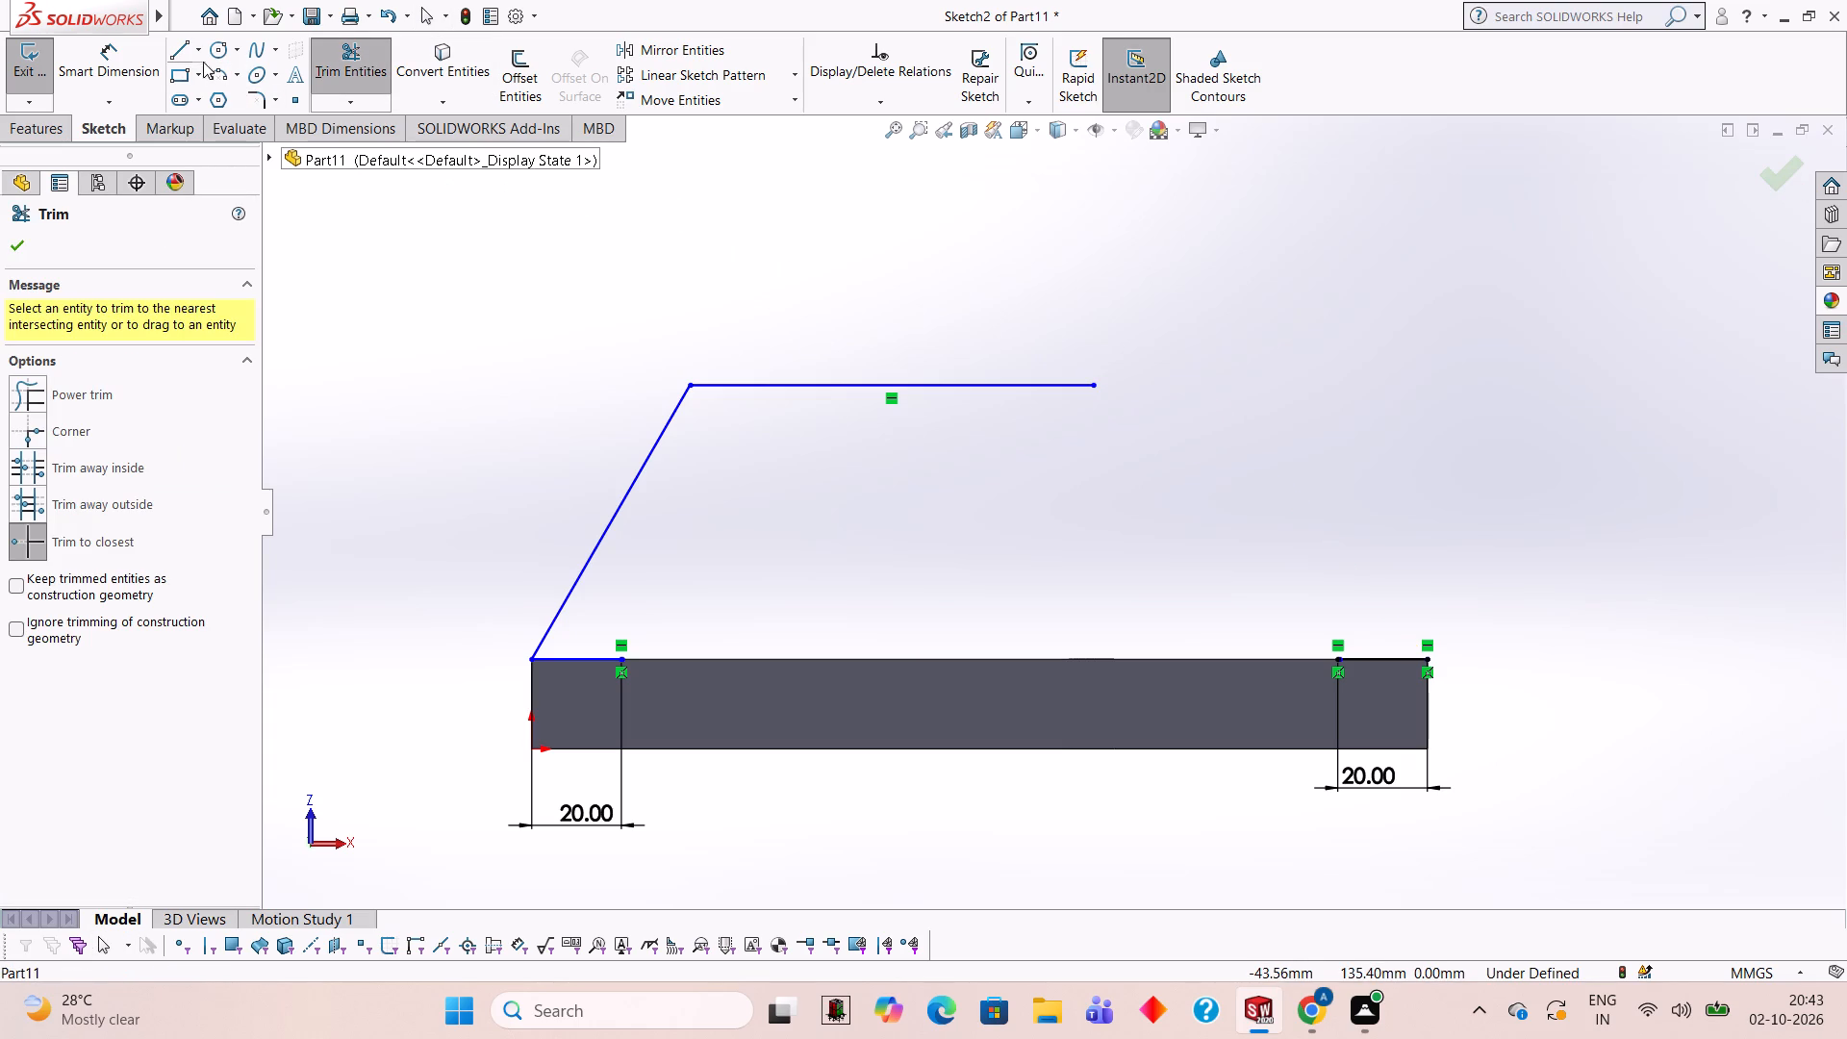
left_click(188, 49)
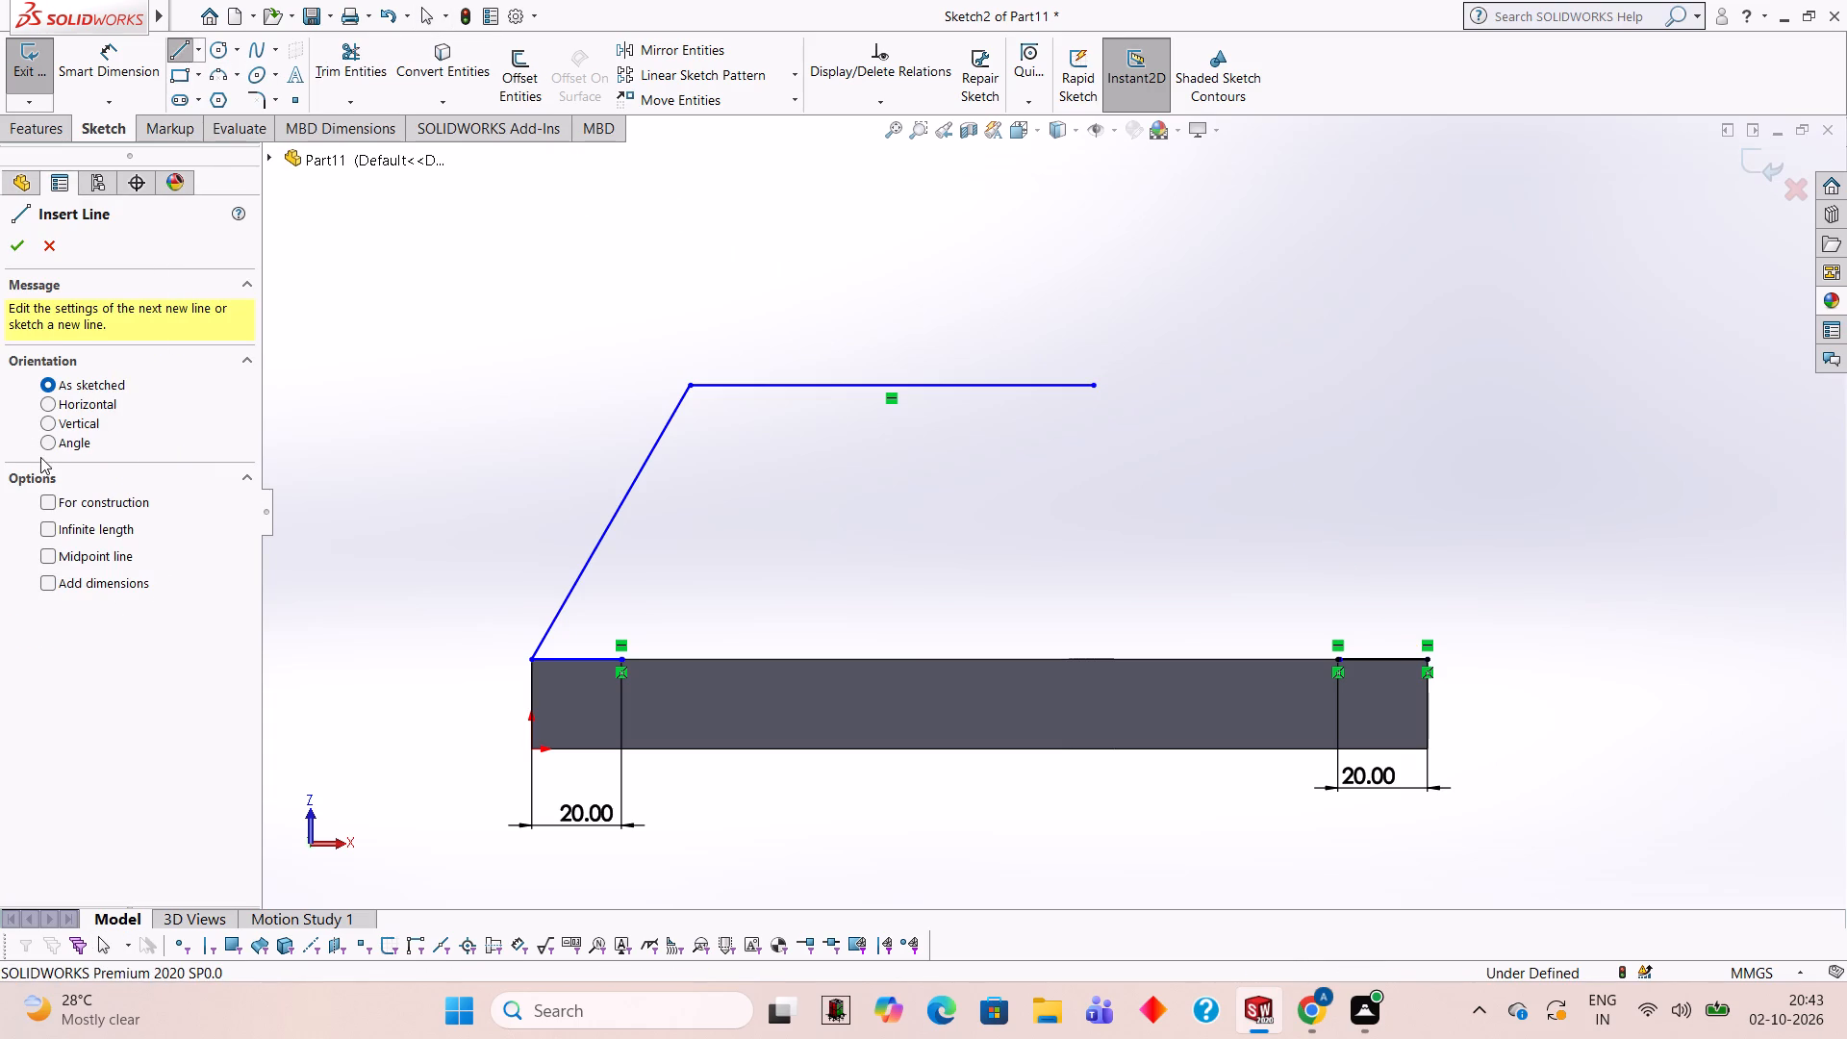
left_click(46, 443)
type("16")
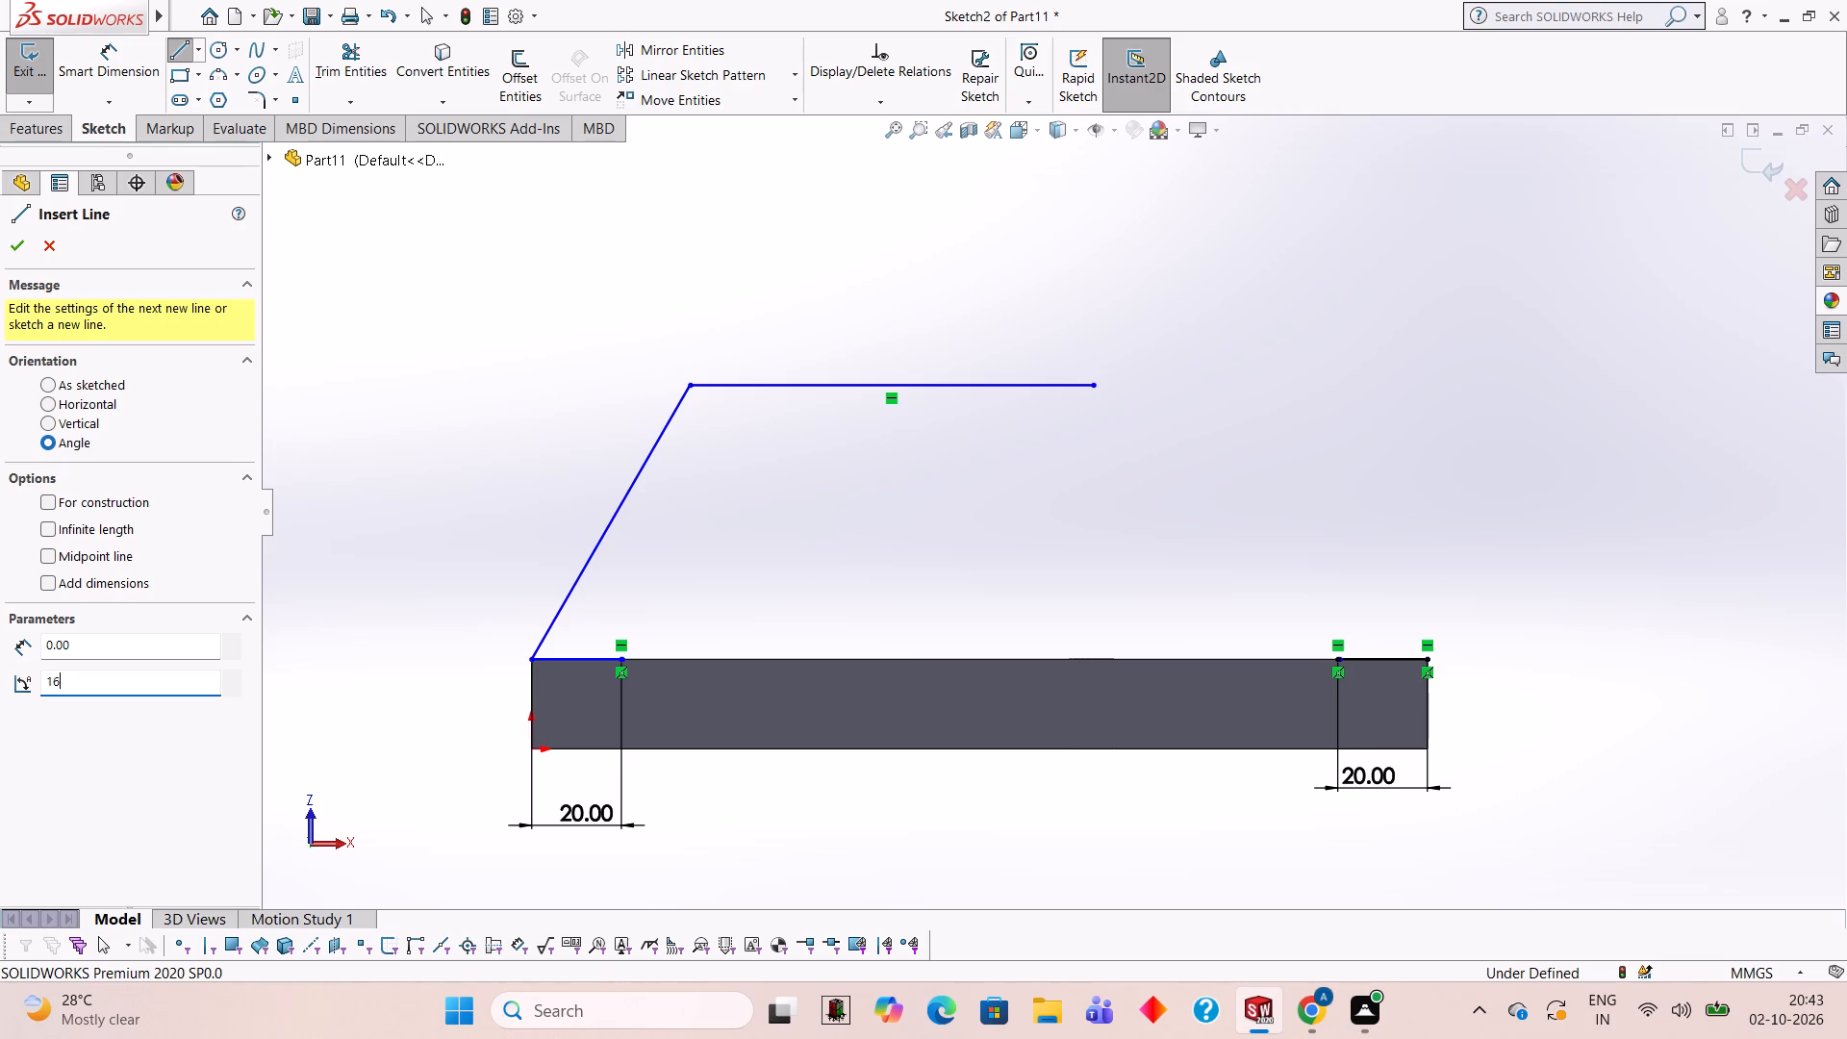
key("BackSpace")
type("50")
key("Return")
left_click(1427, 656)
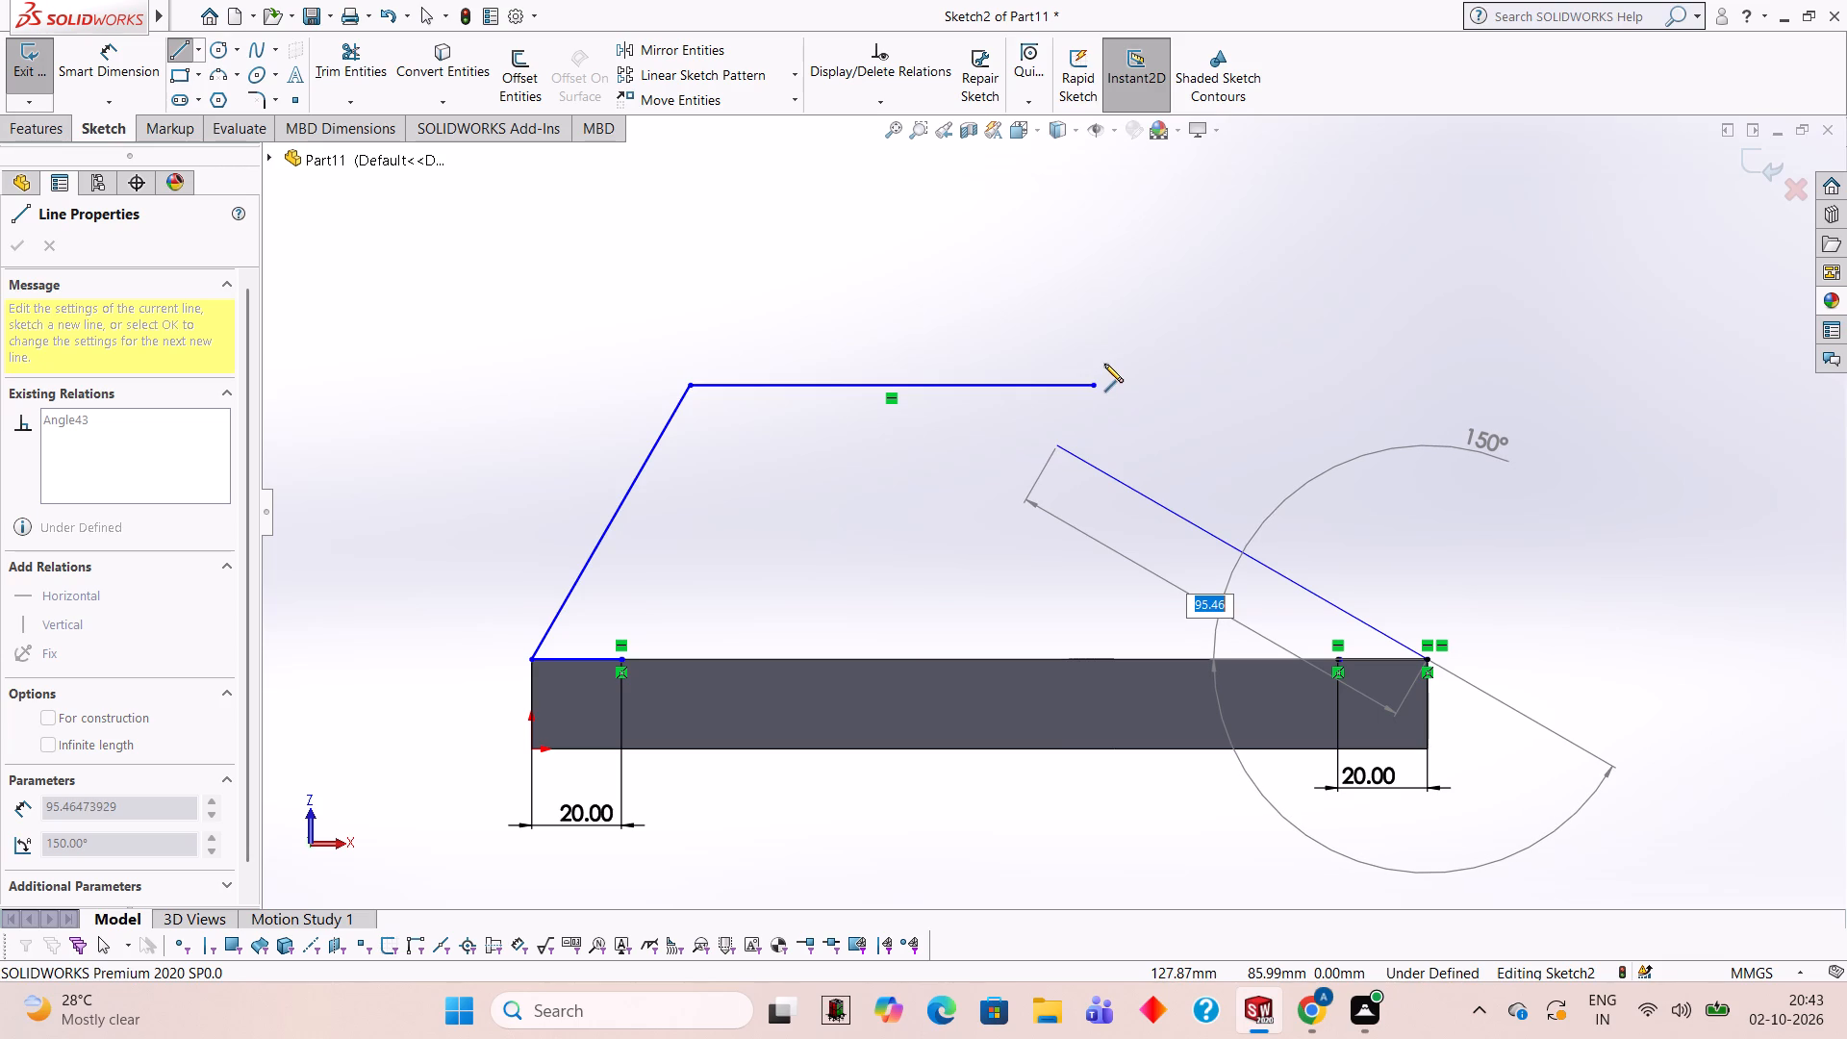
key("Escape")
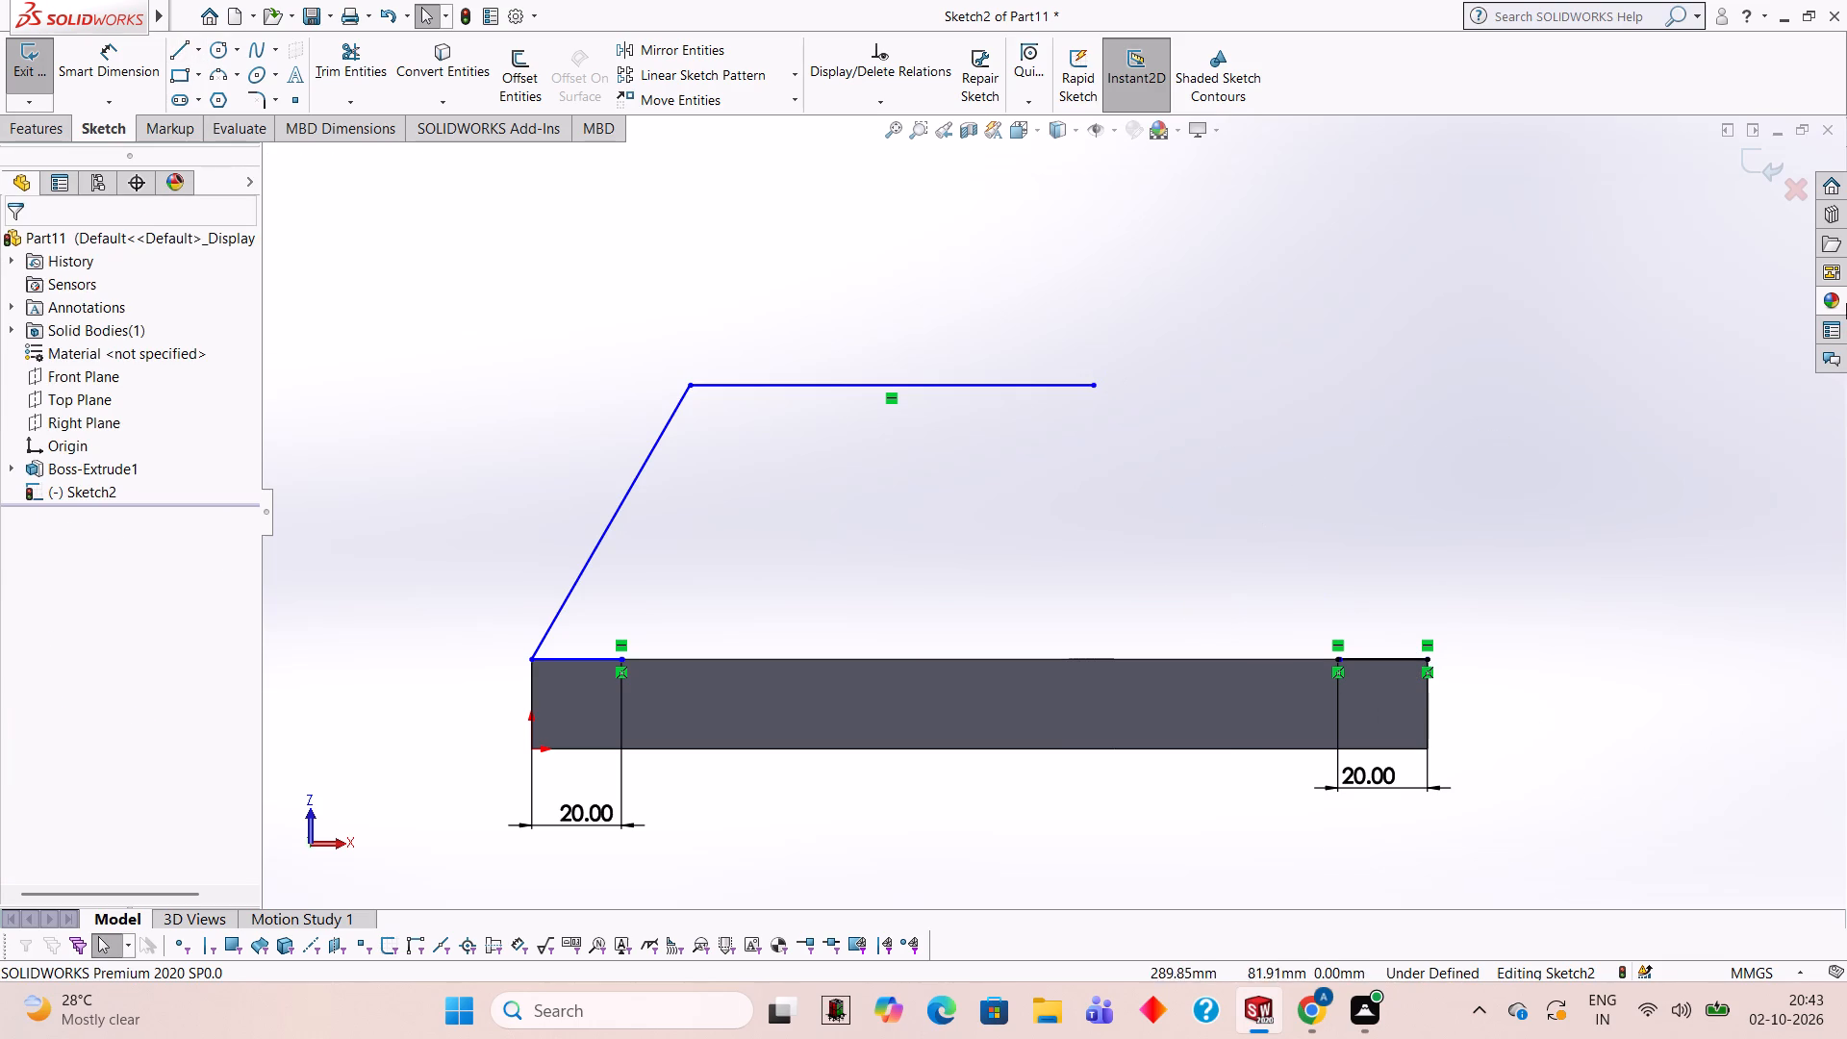
Draw an outer right side line at 140°, about 108 mm long, from the outer end of the right 20 mm base line.
left_click(172, 57)
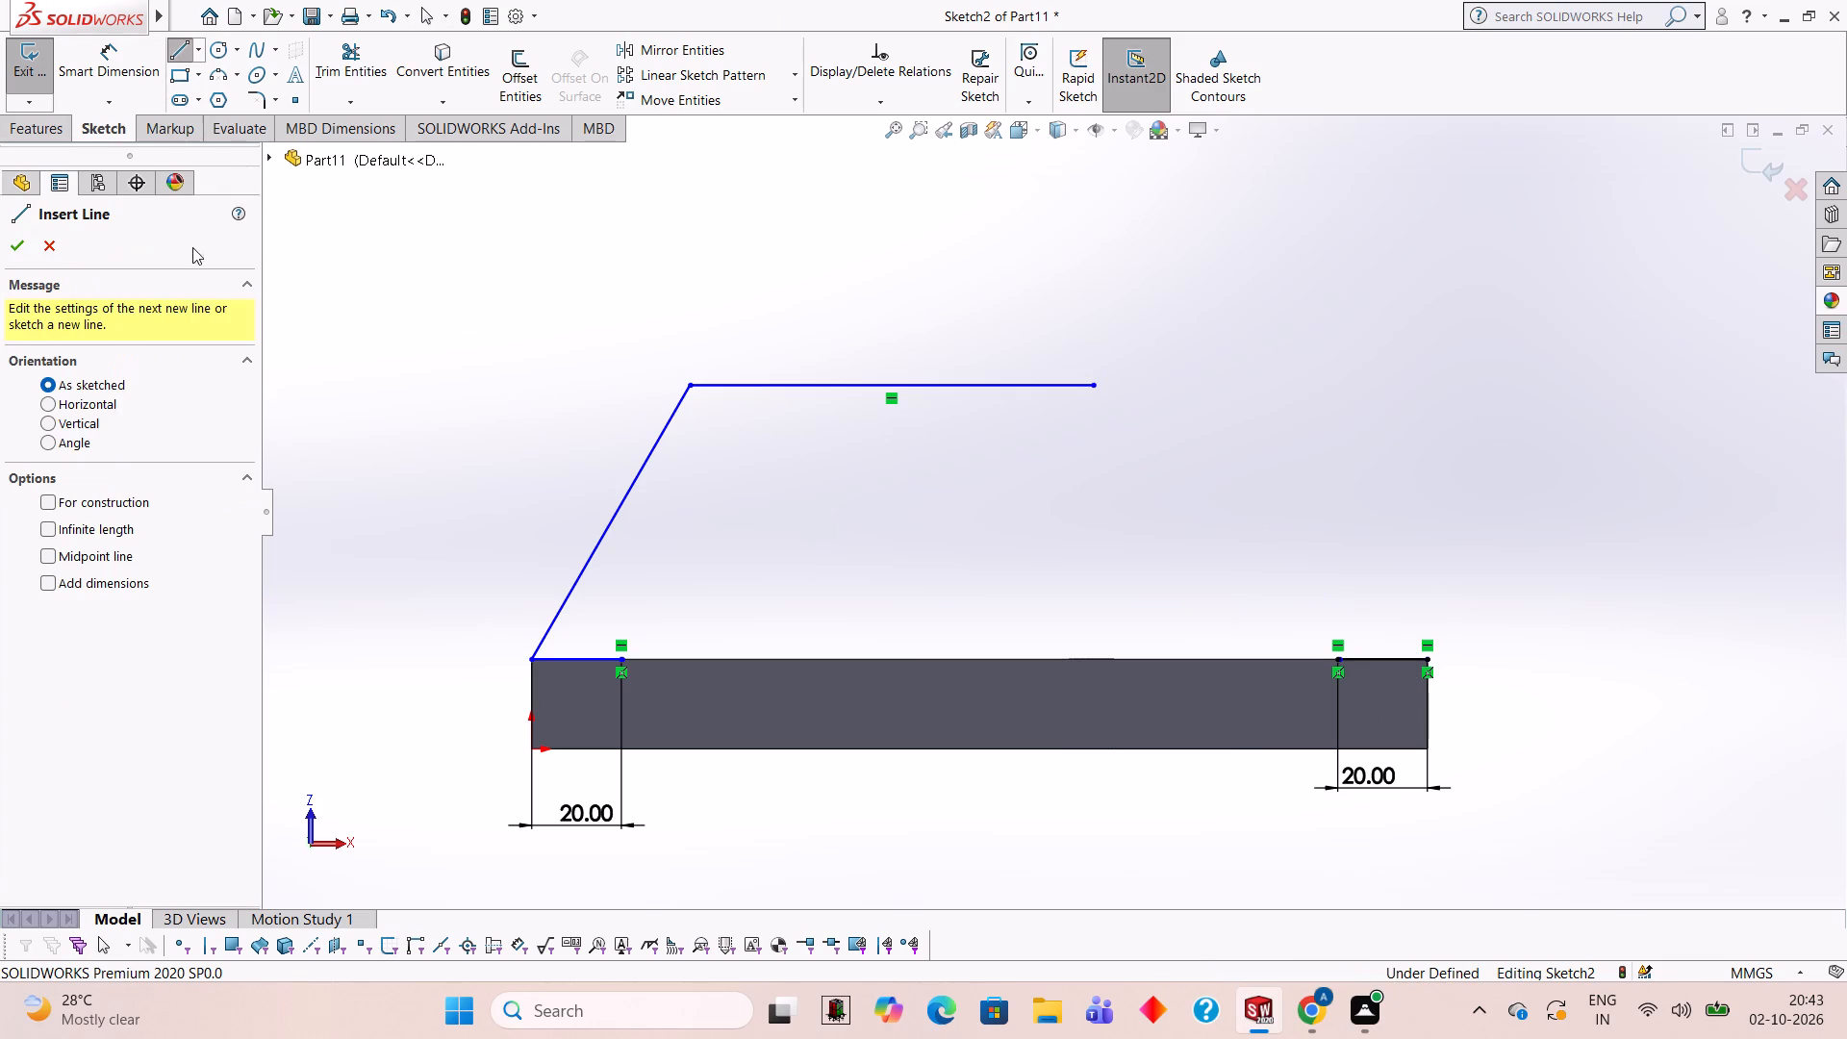
left_click(50, 443)
type("140")
key("Return")
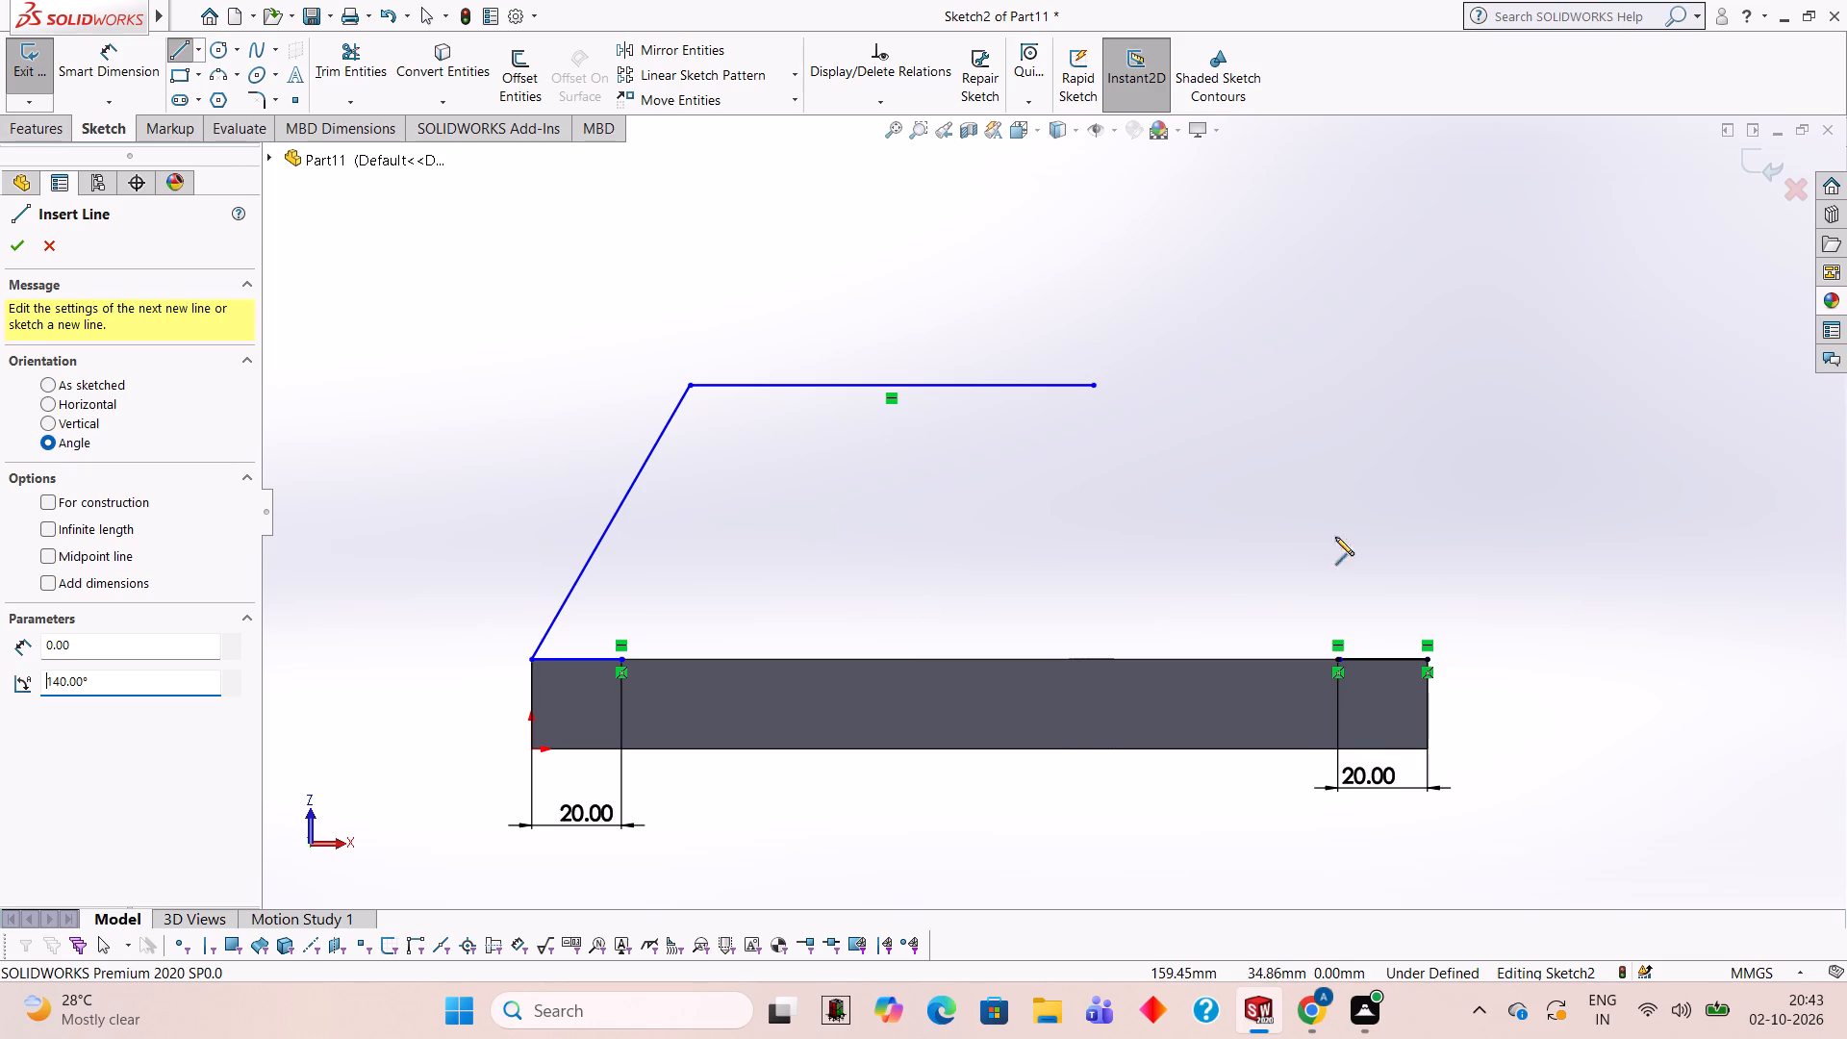
left_click(1430, 660)
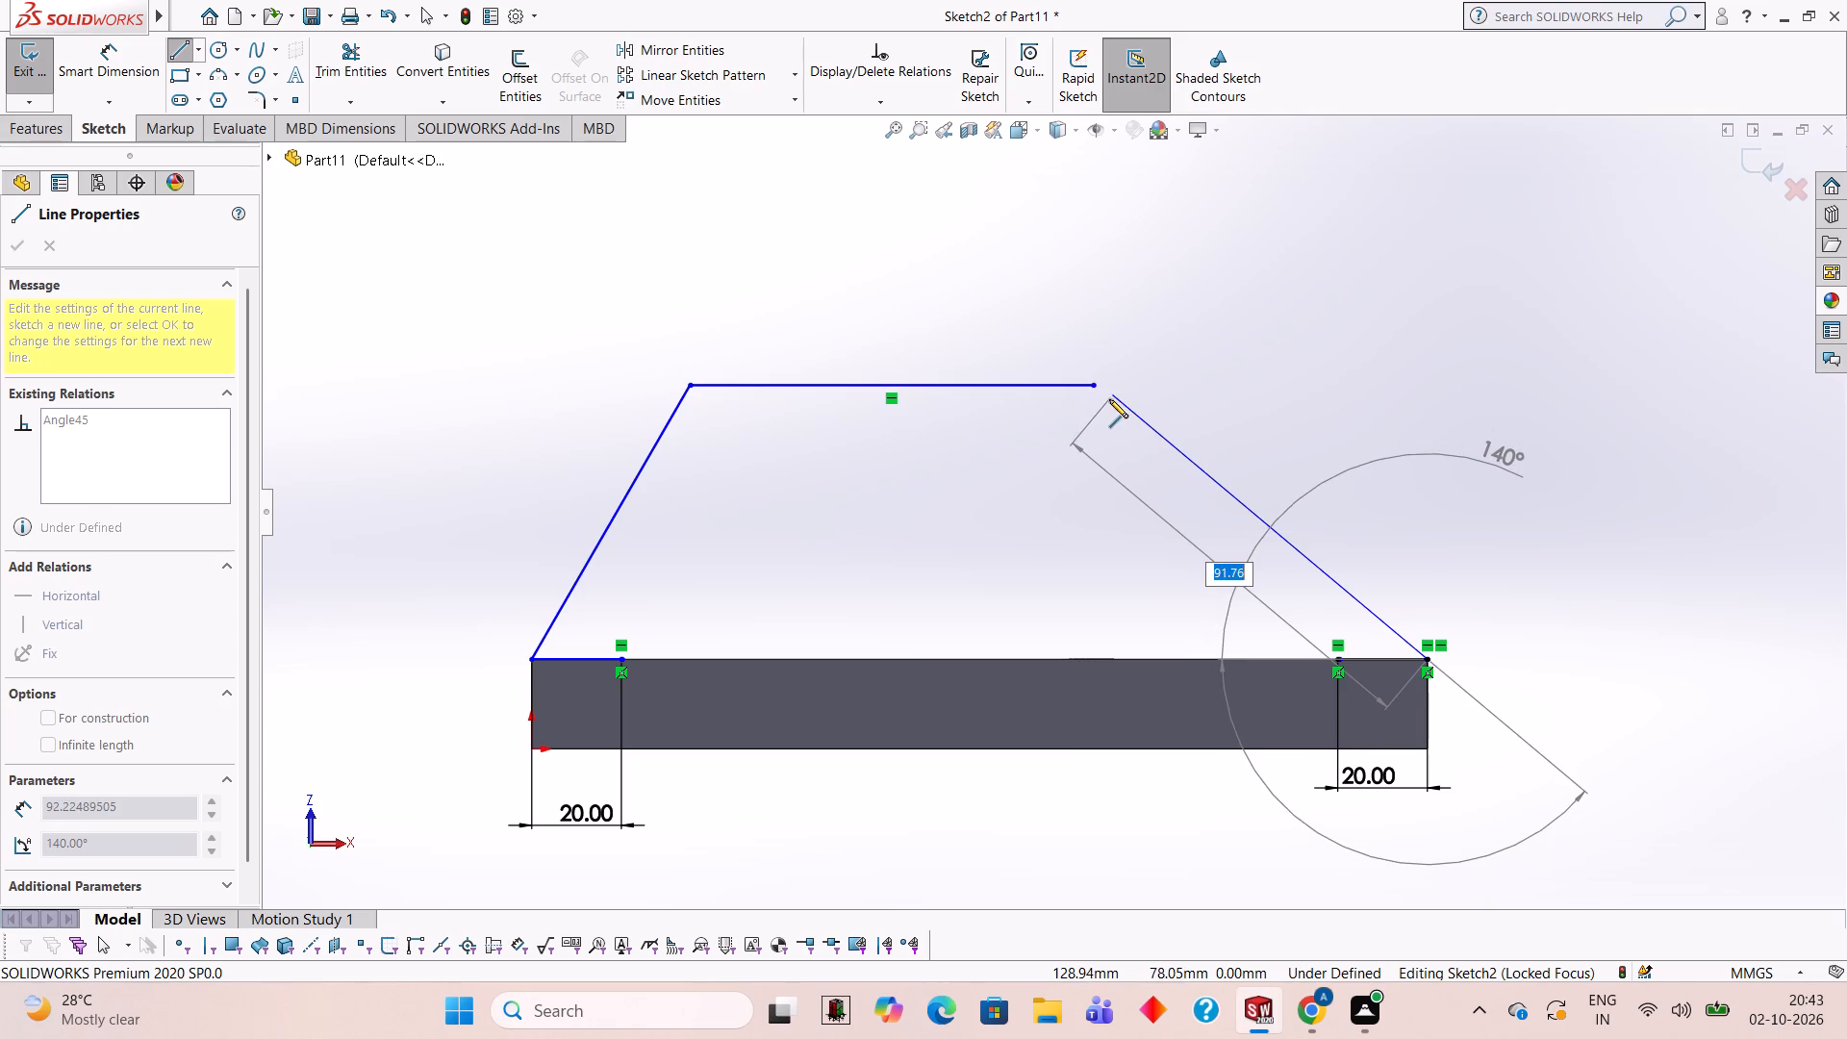
left_click(1060, 347)
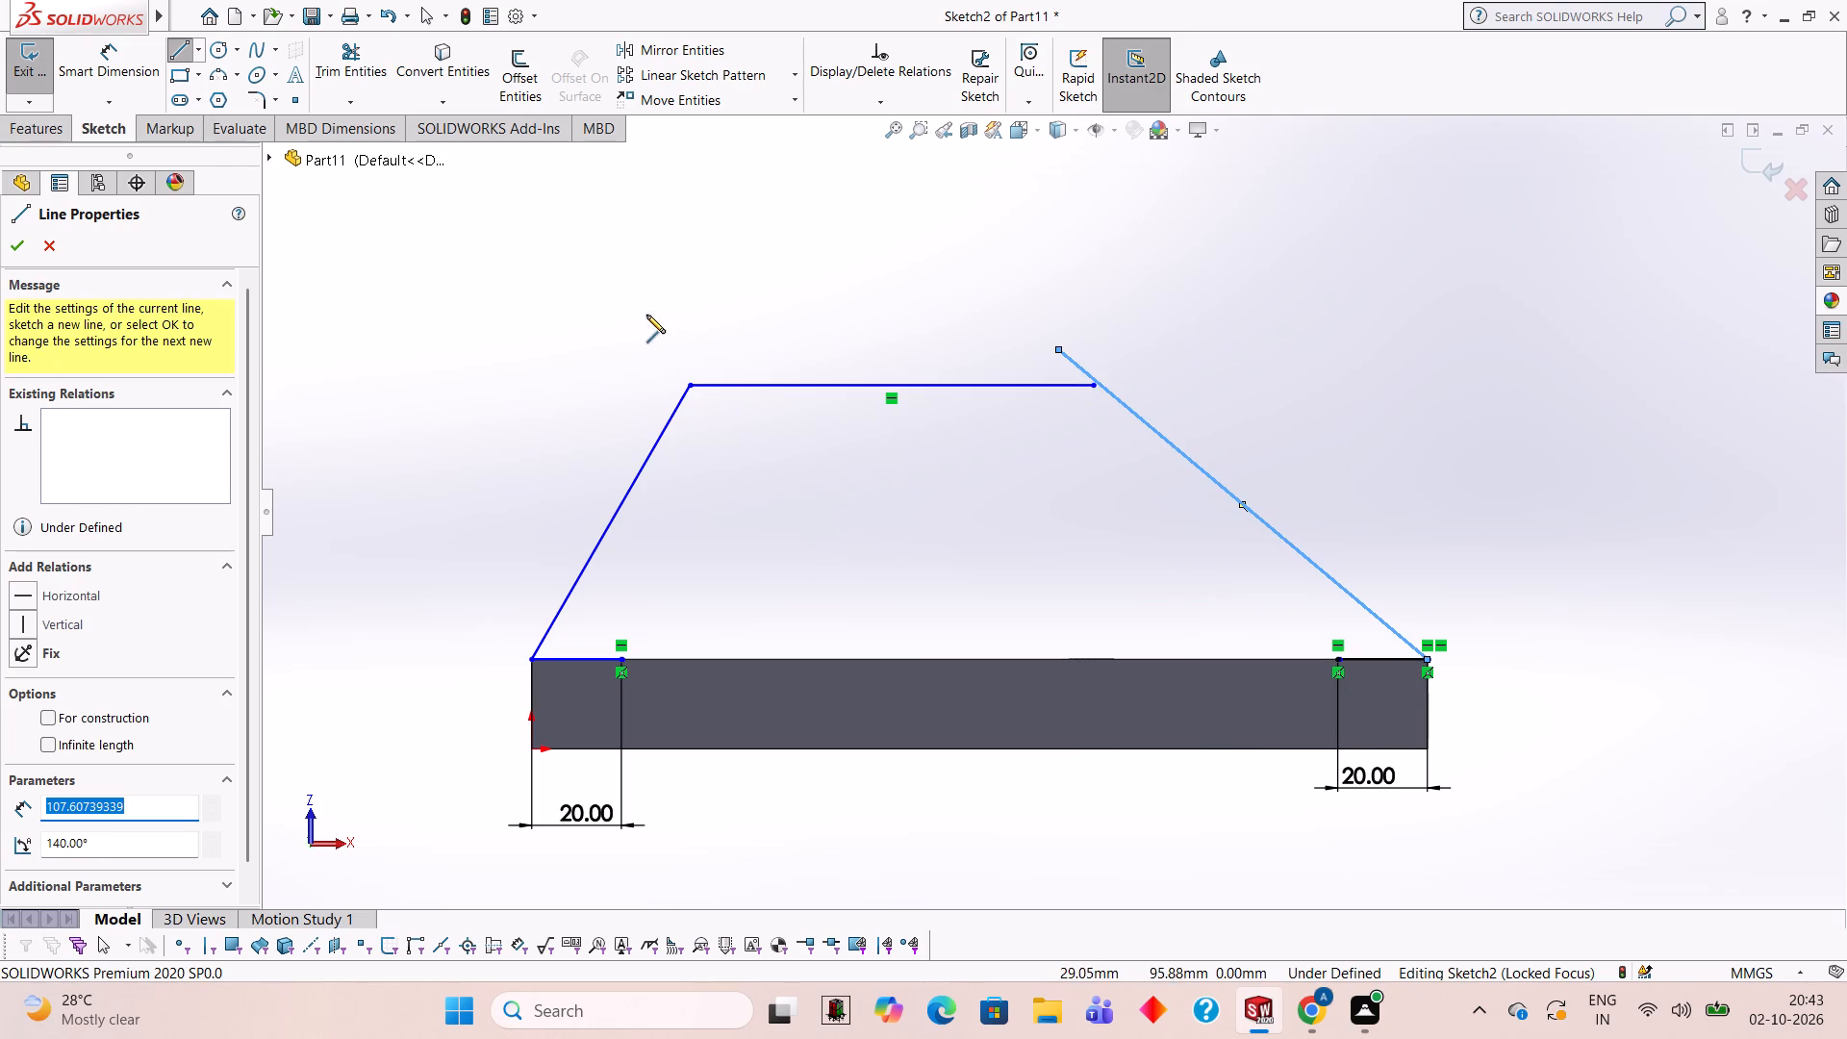
Extend the top line horizontally past the outer right side line, and trim both overshoots at their corner.
left_click(182, 62)
left_click(183, 57)
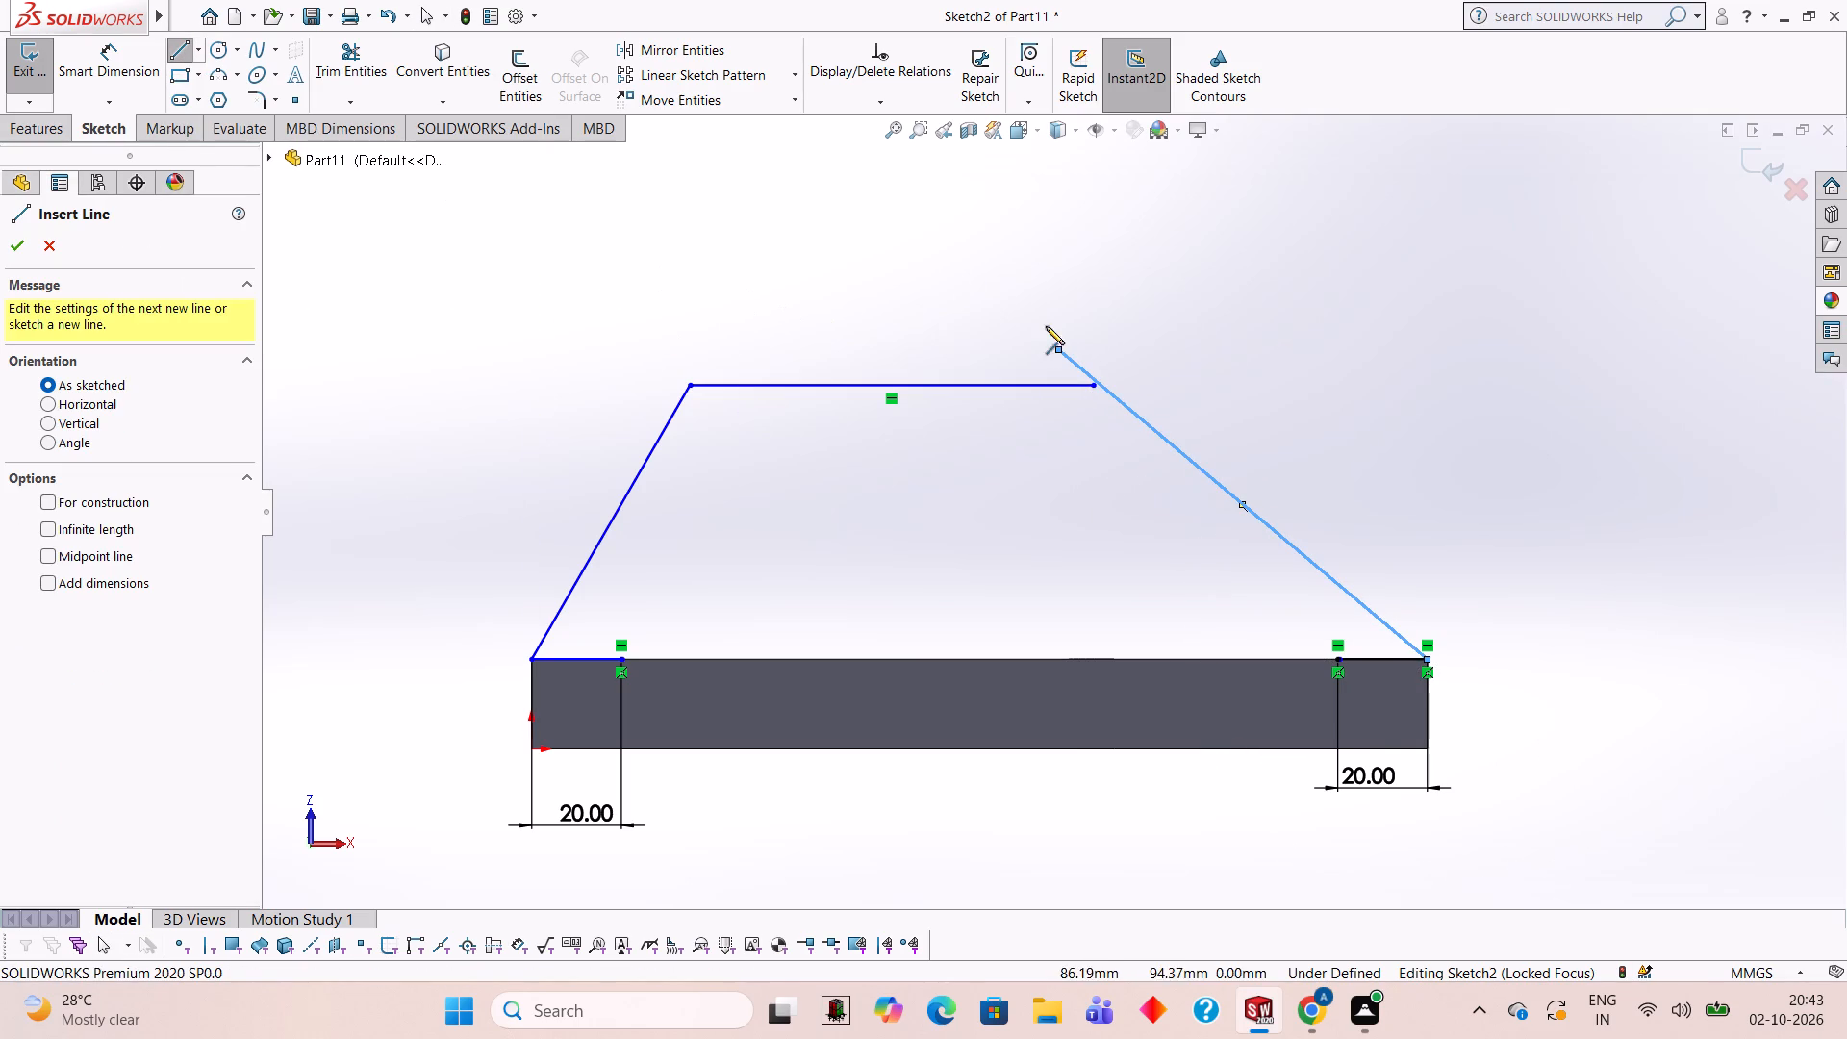
left_click(1094, 382)
left_click(1227, 382)
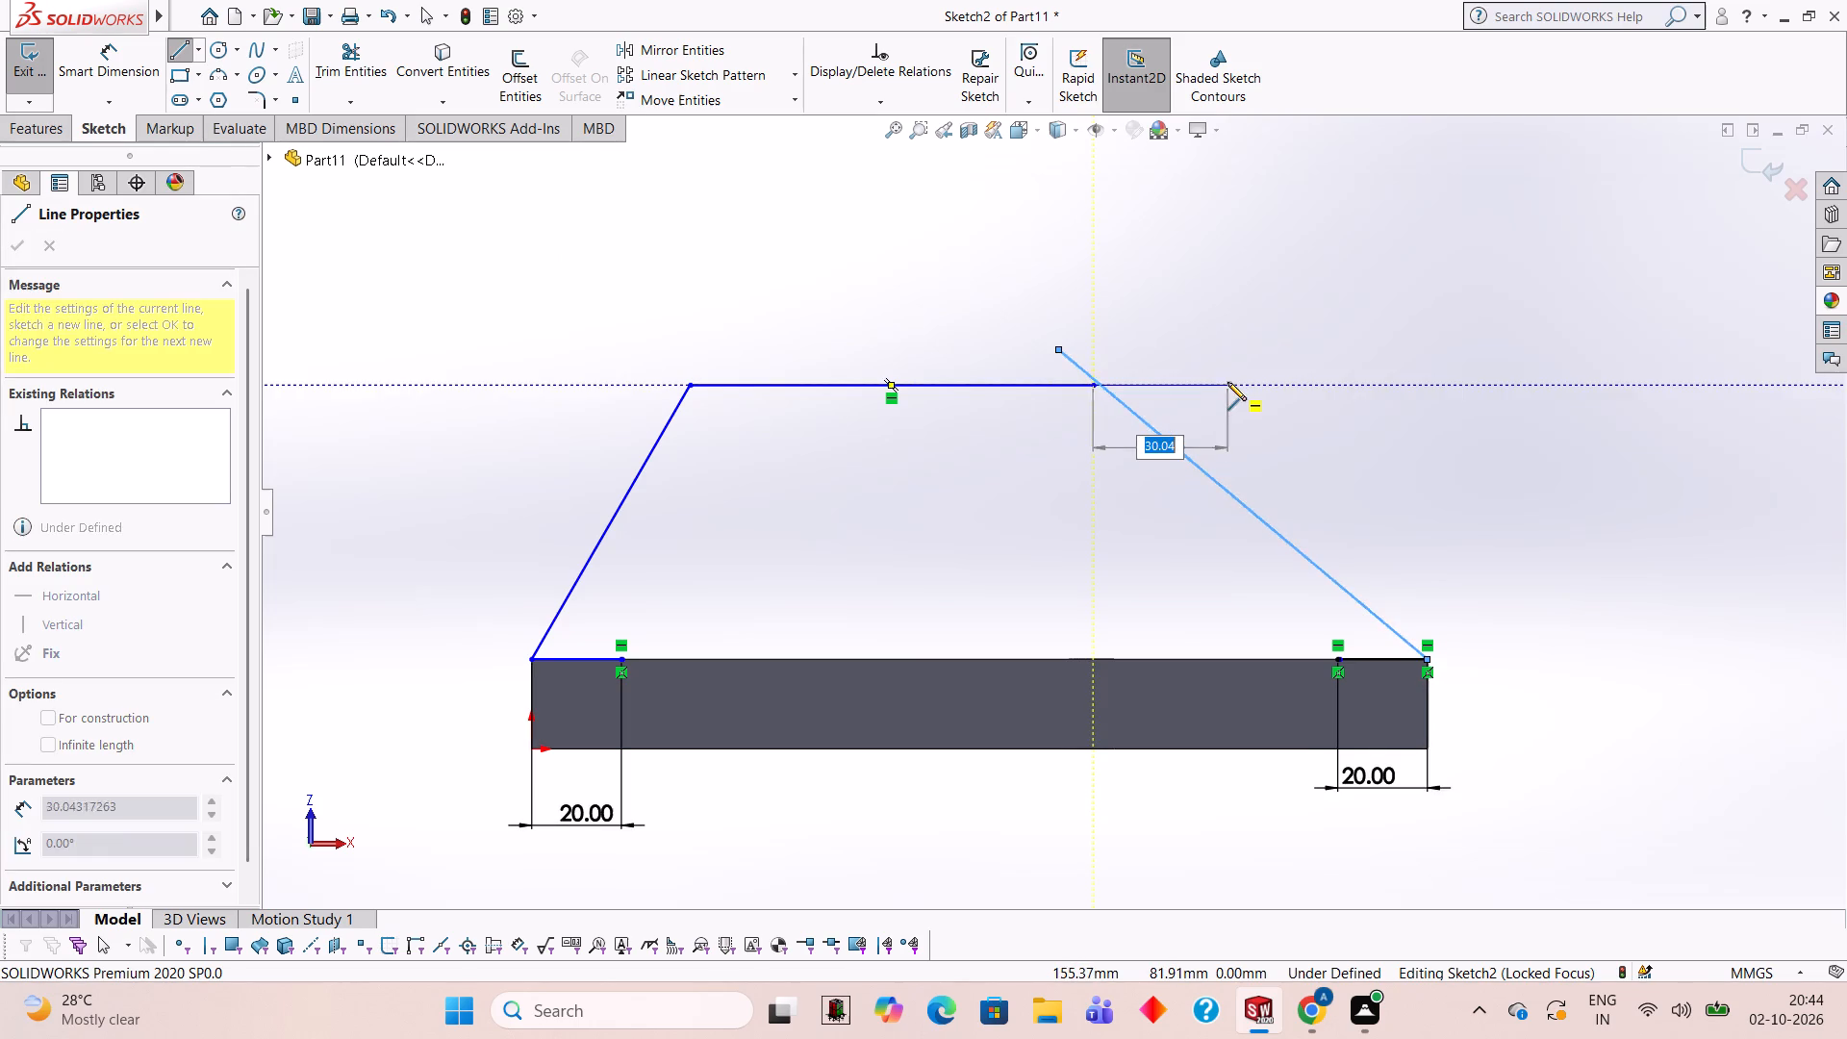
left_click(350, 57)
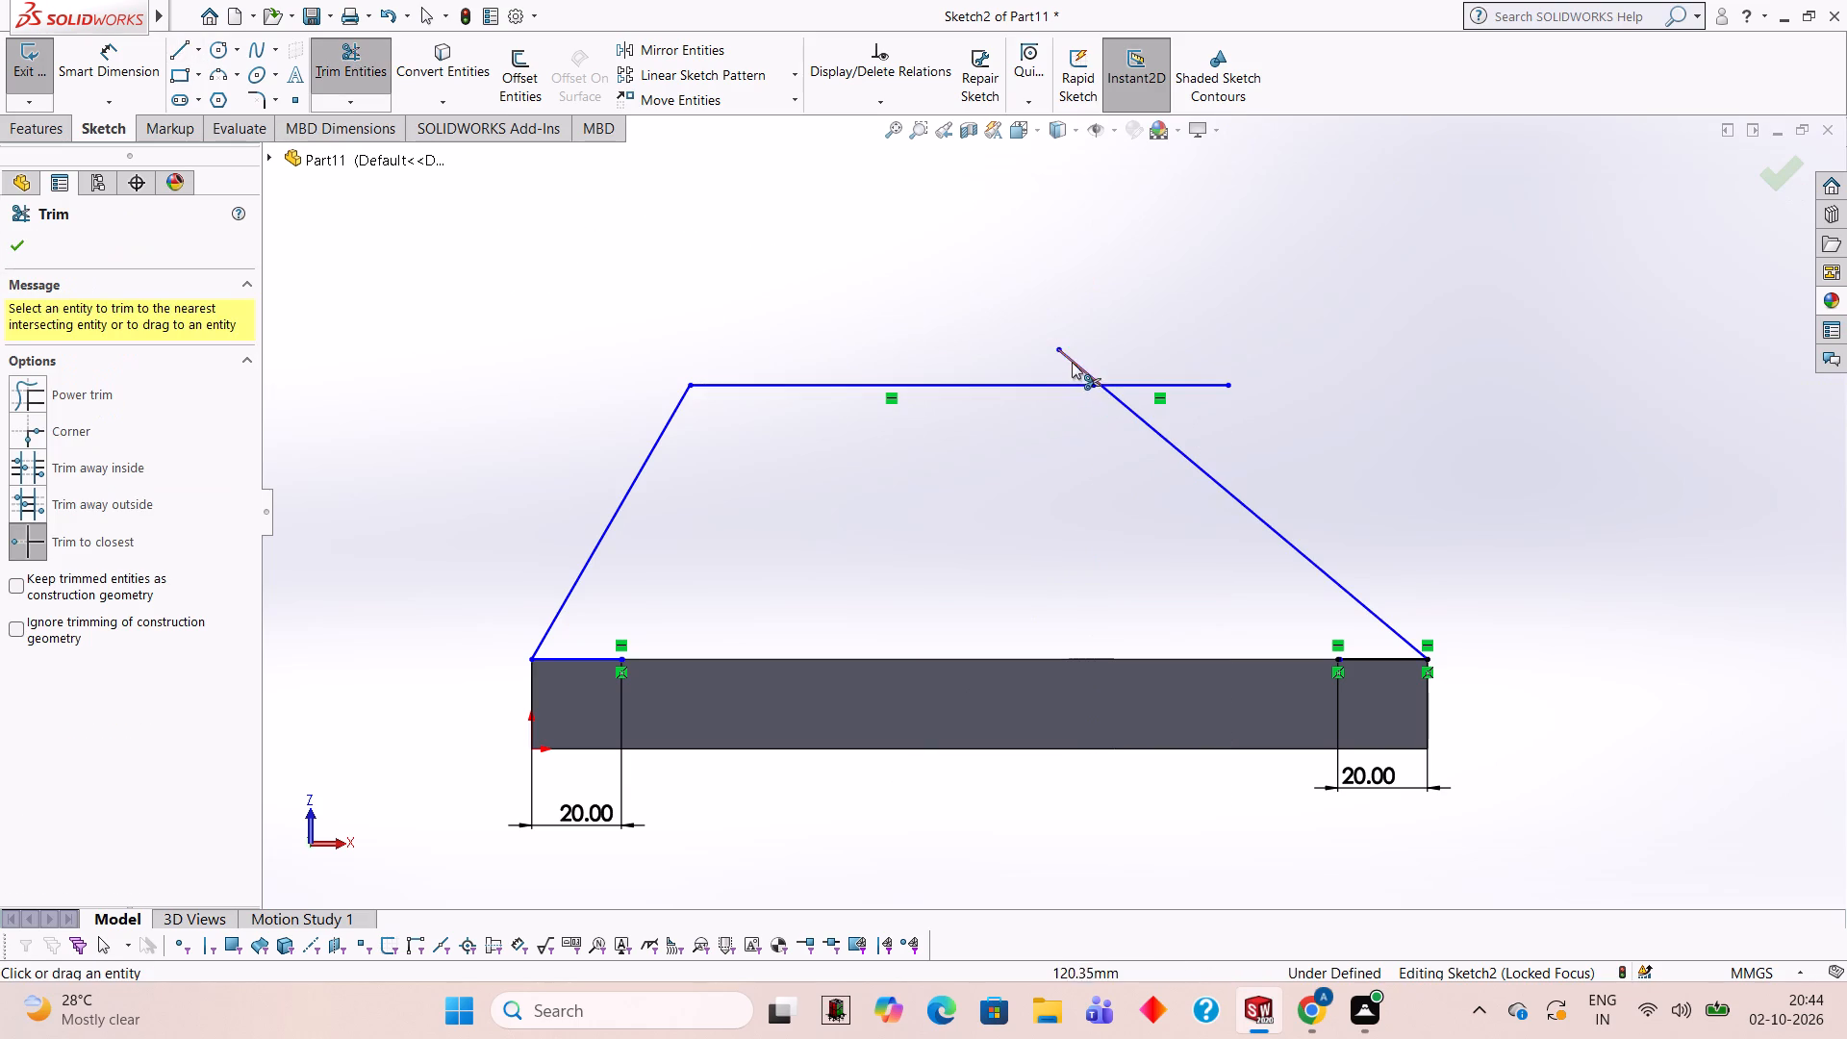
left_click(1072, 362)
left_click(1202, 386)
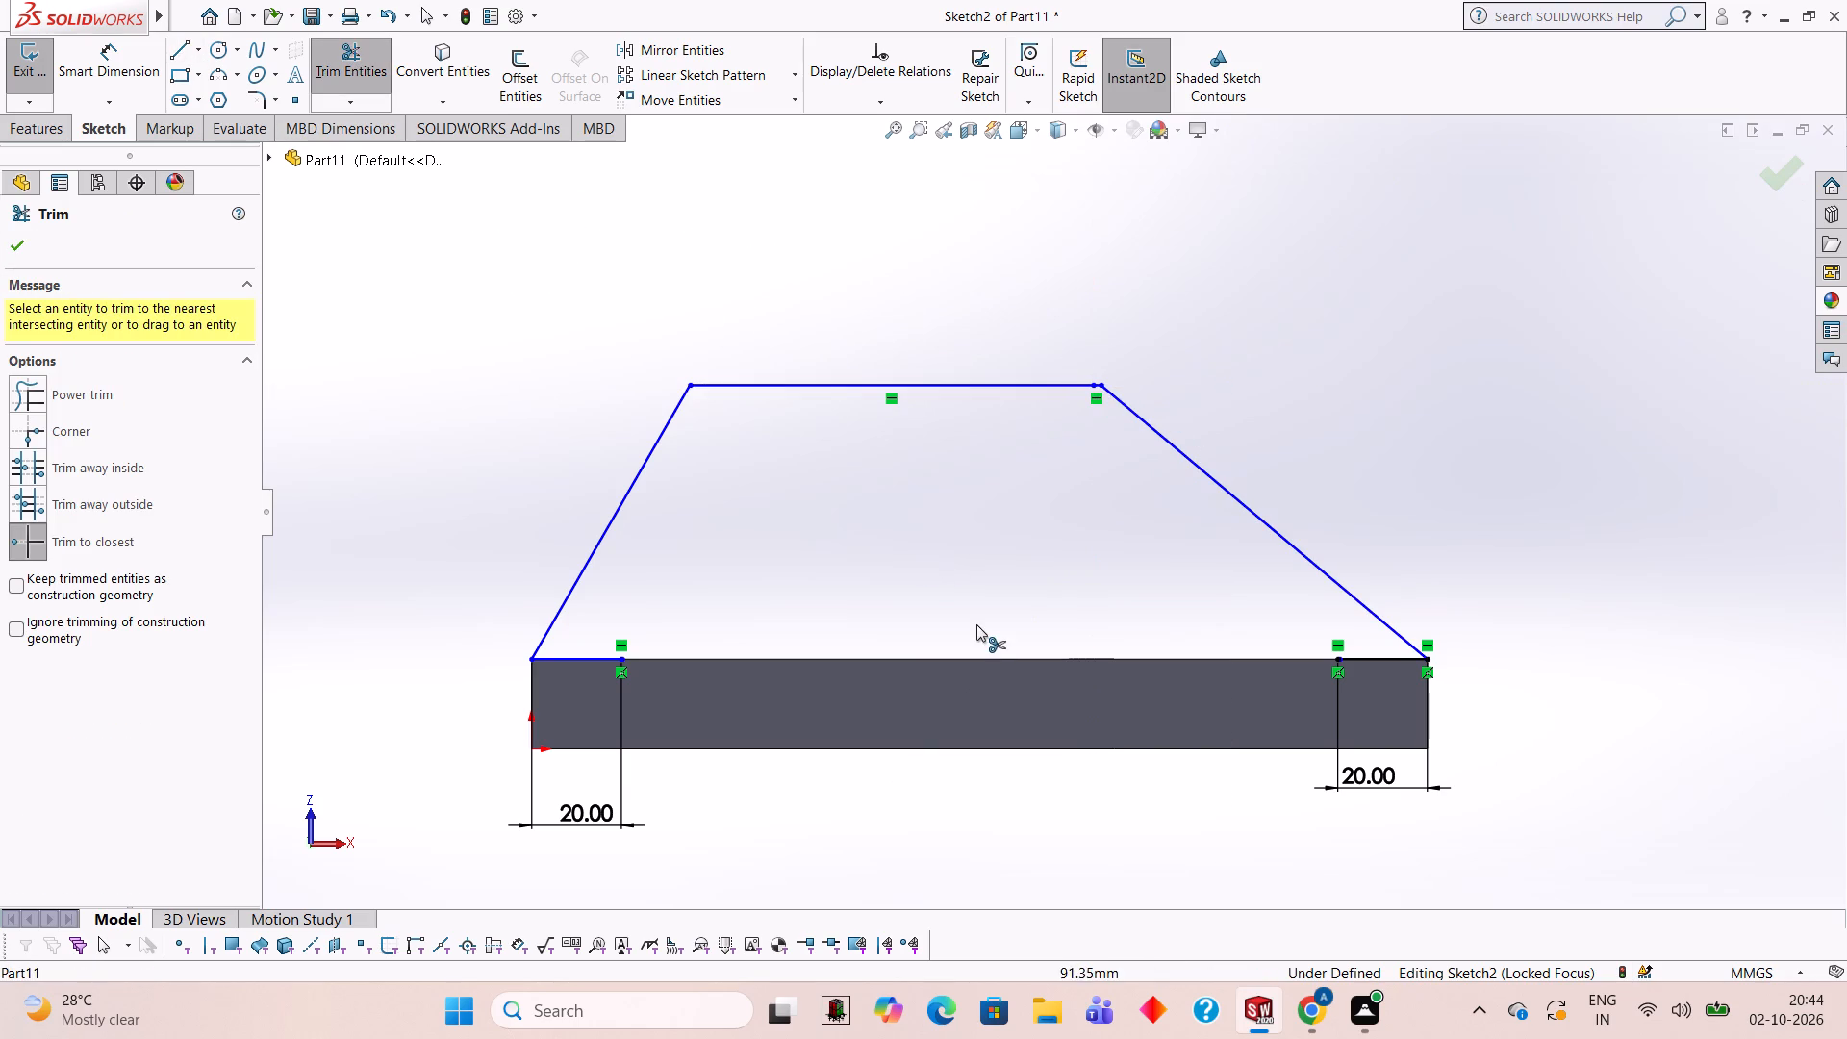
Draw an inner right side line about 71 mm long from the right base line's inner end, continuing horizontally across the outer left side line.
left_click(190, 50)
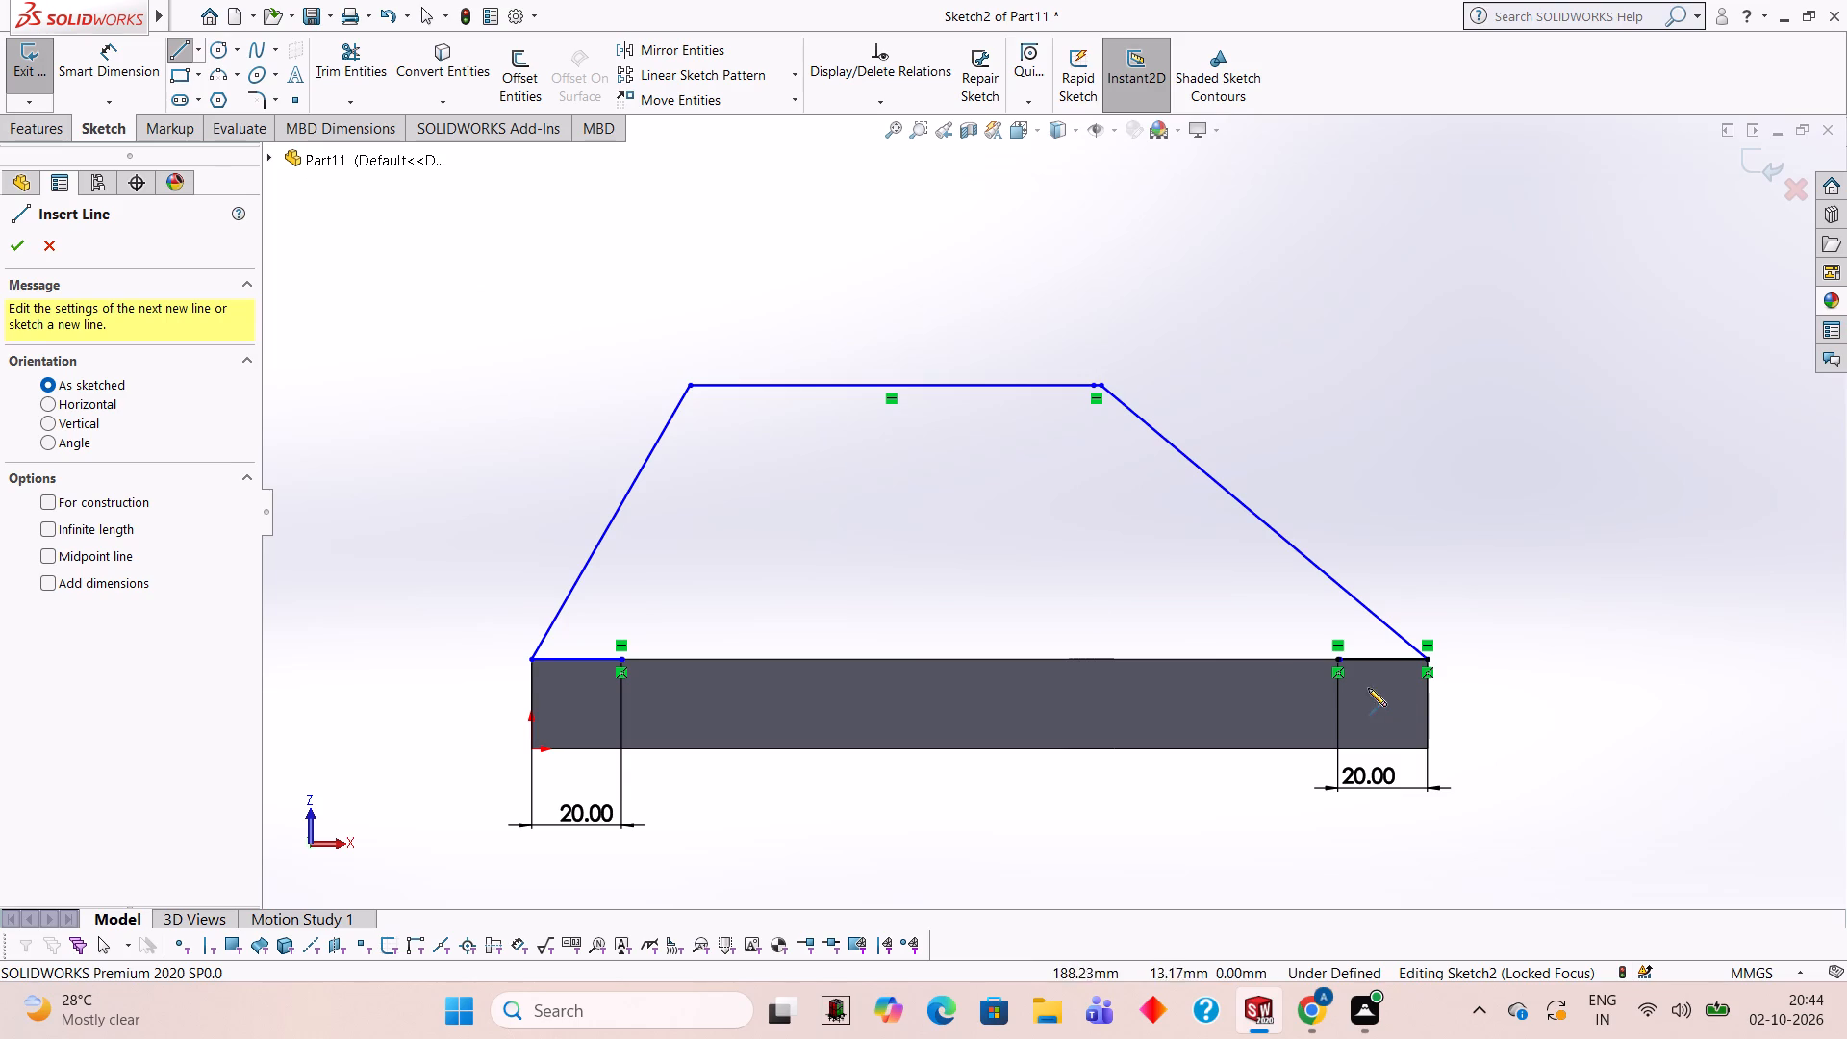
left_click(1336, 659)
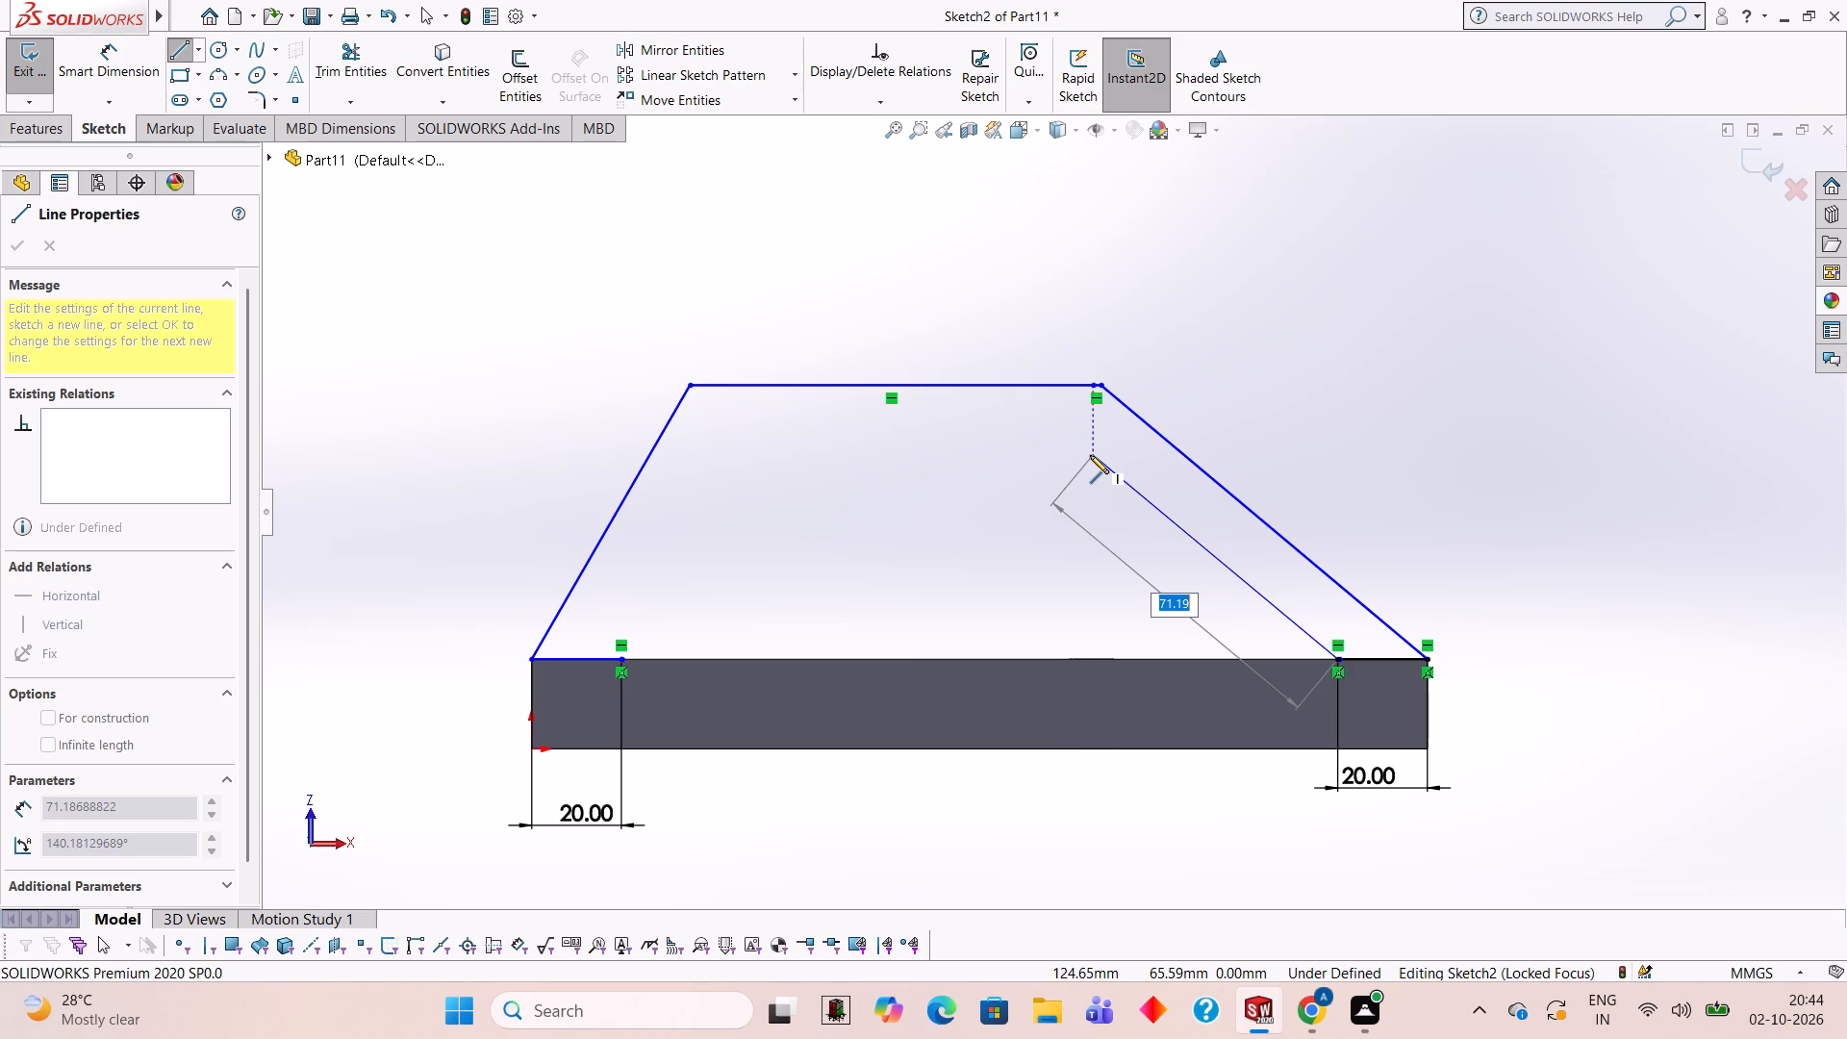
left_click(1090, 455)
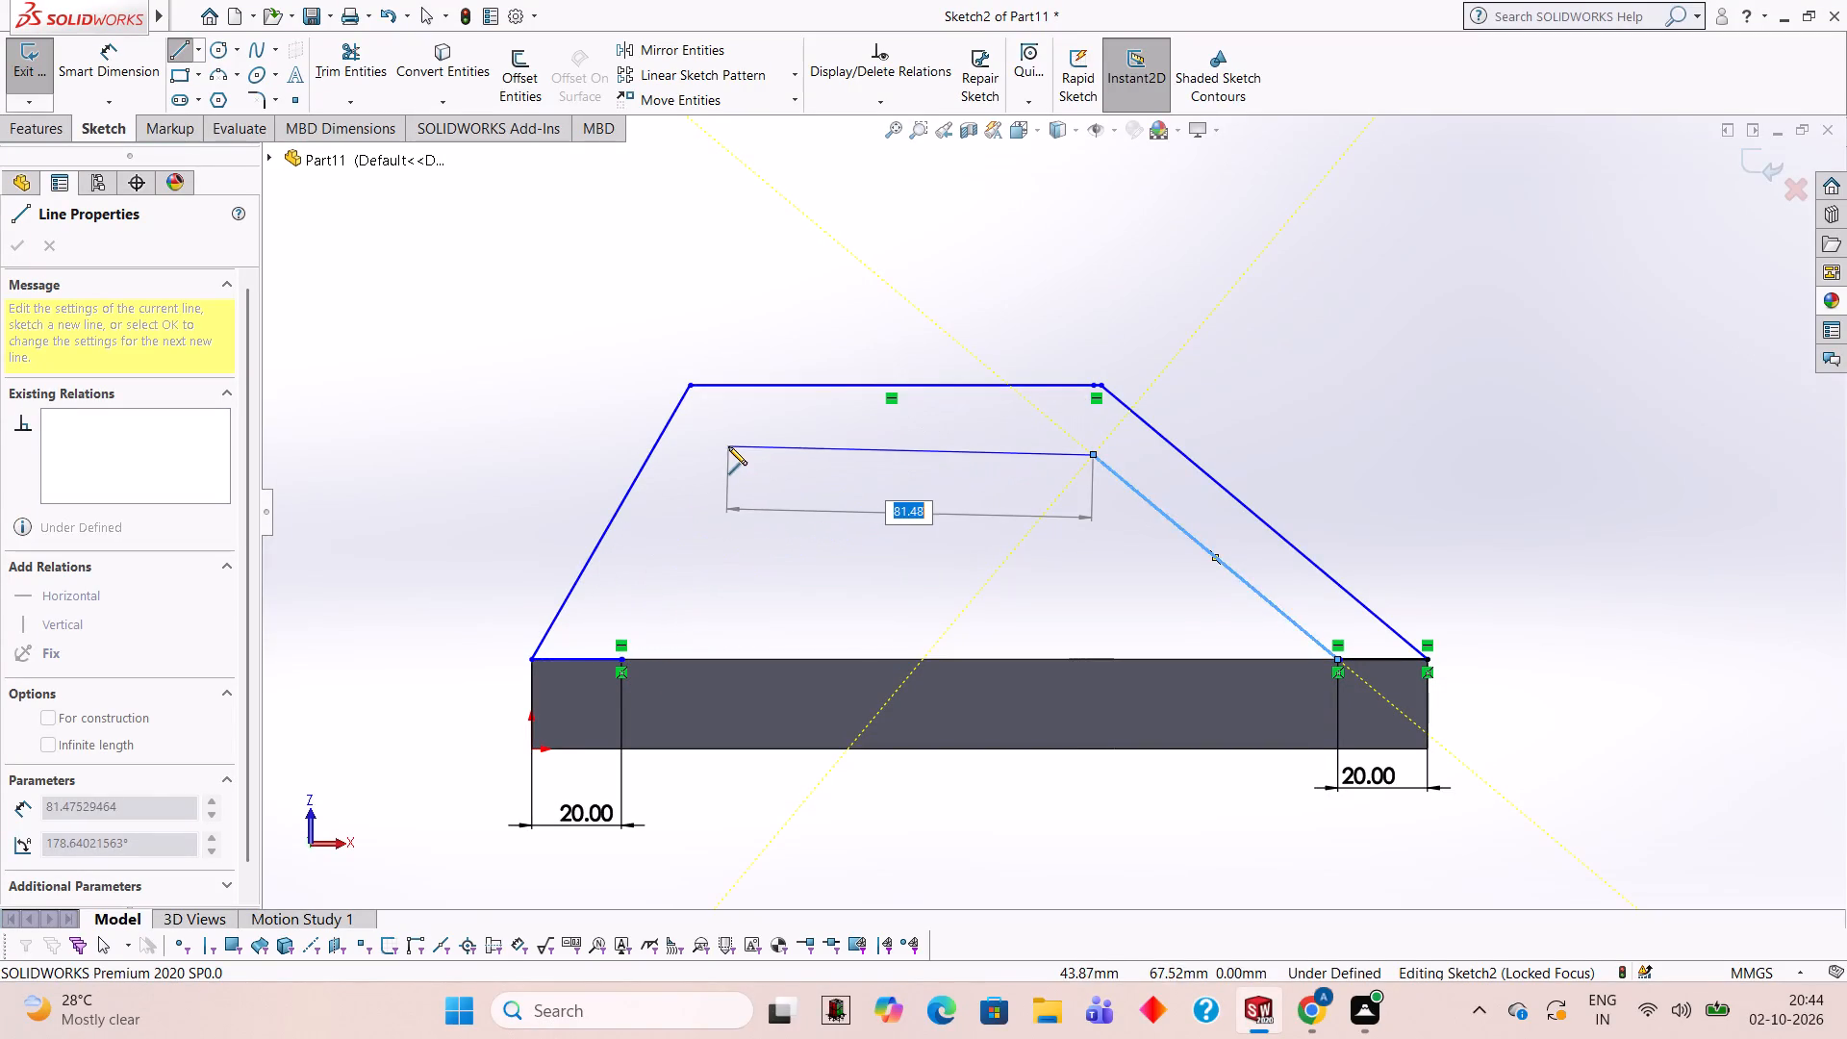
left_click(601, 460)
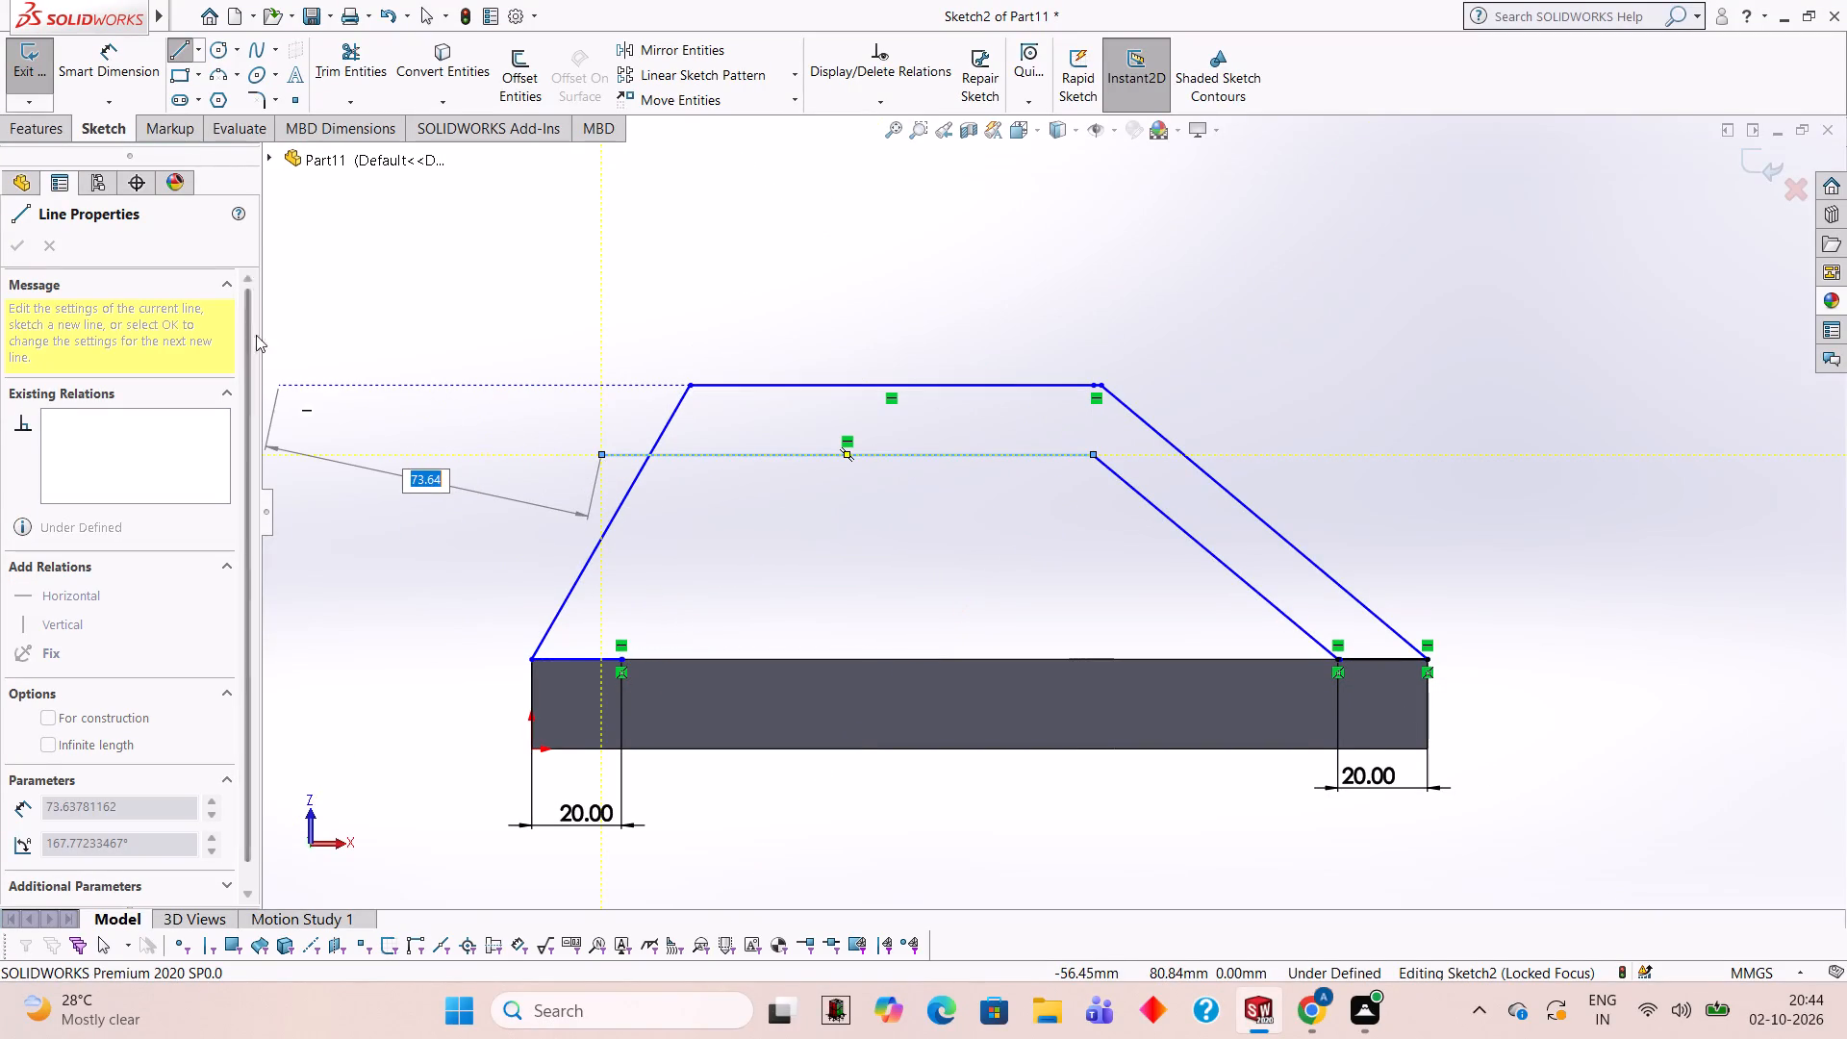
left_click(186, 55)
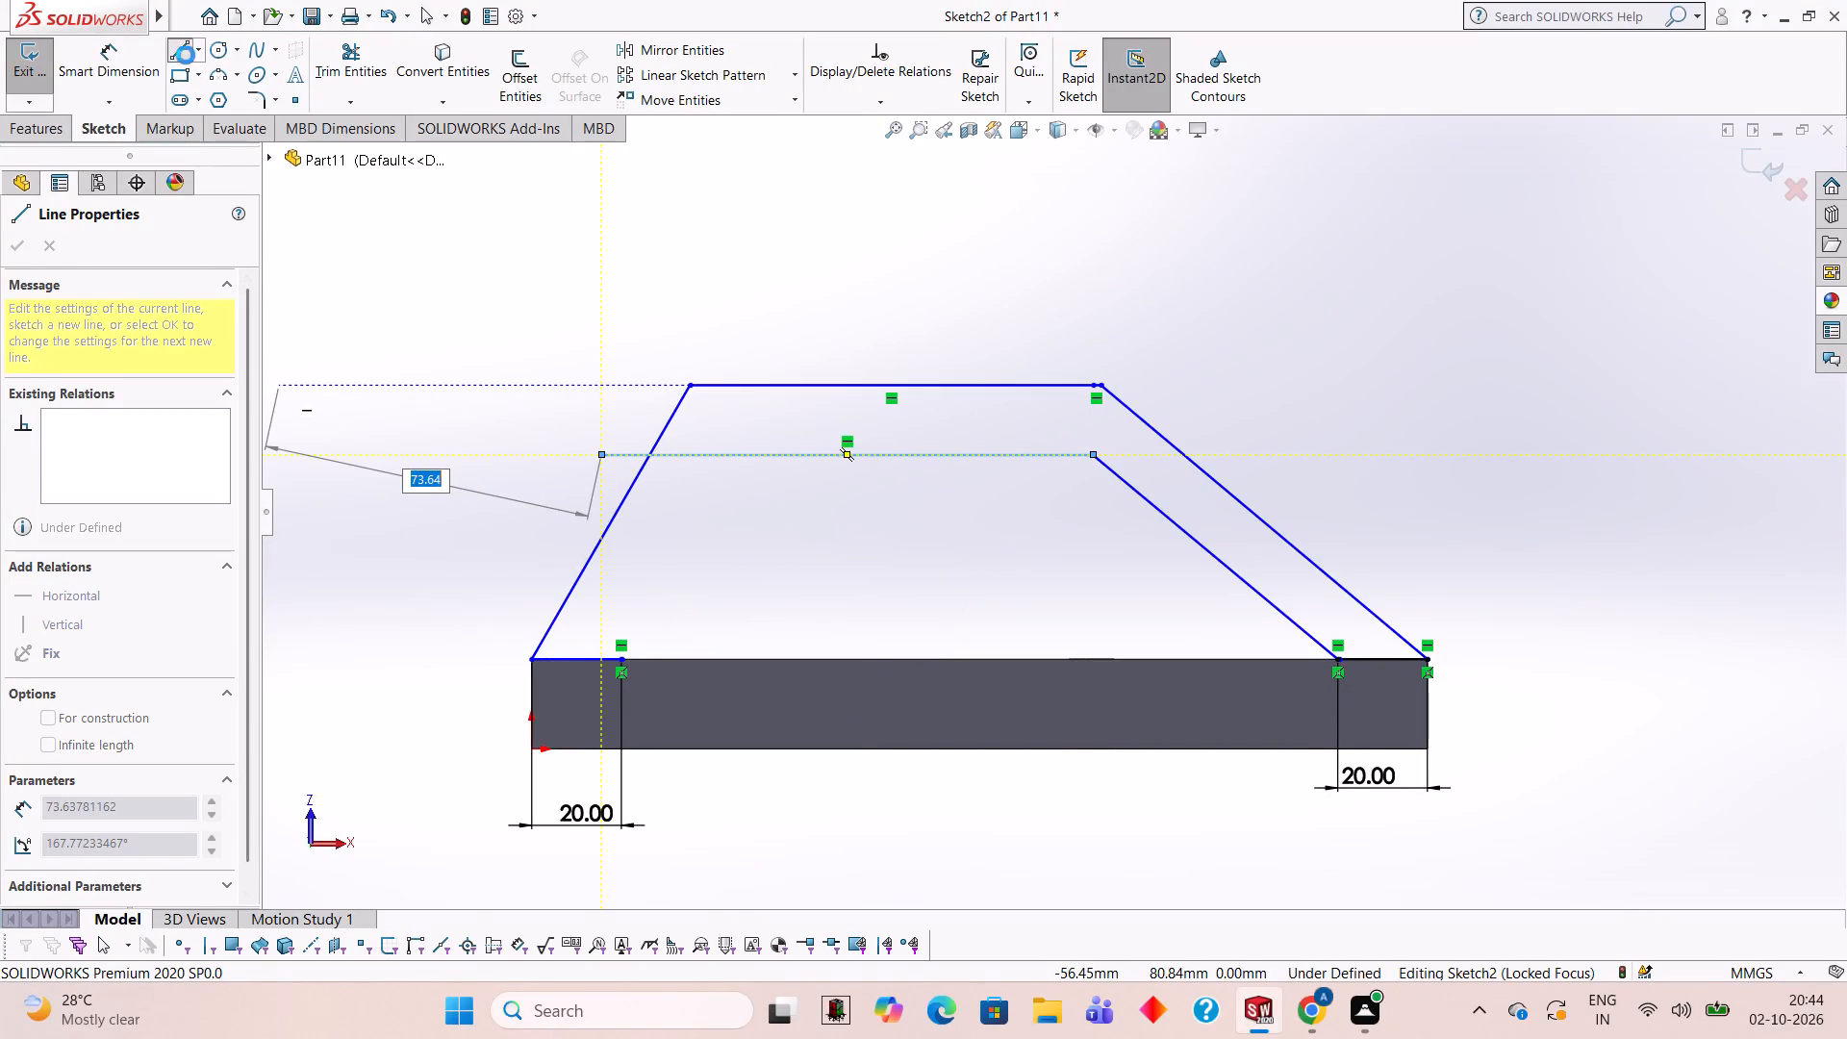
Draw the inner left side line from the inner end of the left 20 mm base line up to the inner top line.
left_click(620, 660)
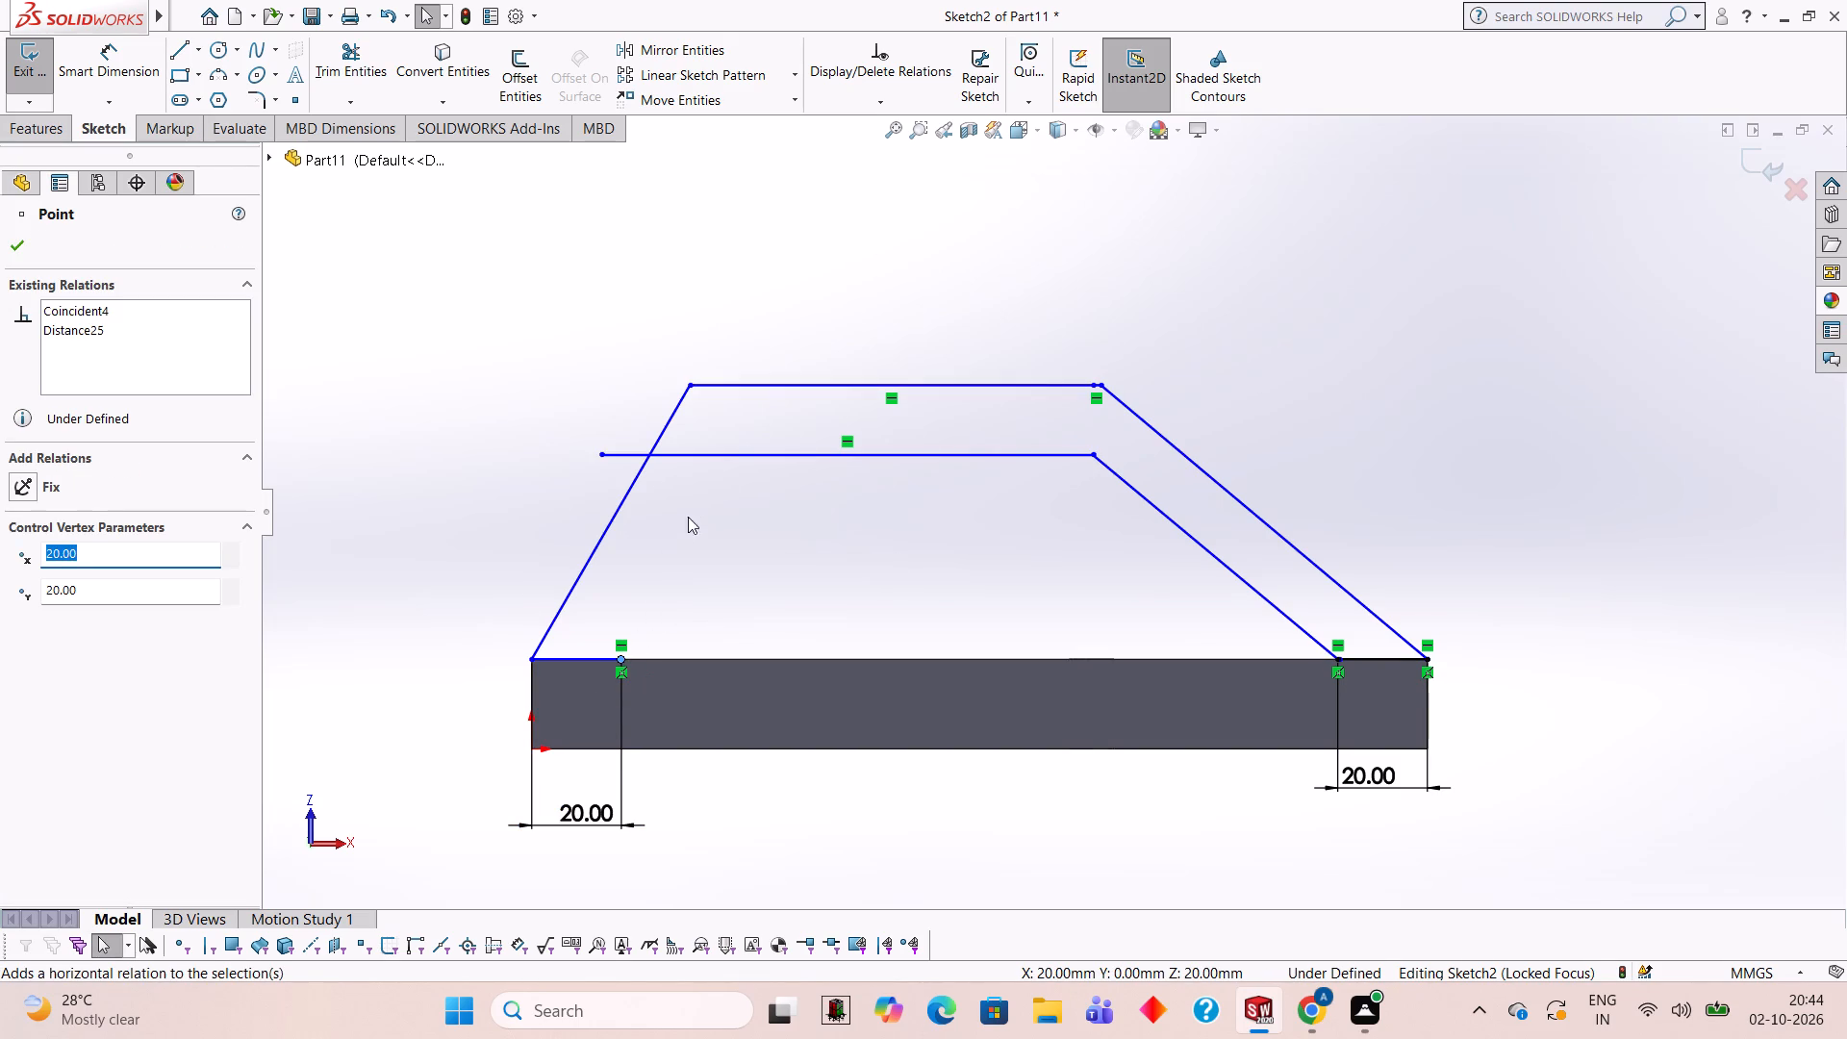
left_click(176, 53)
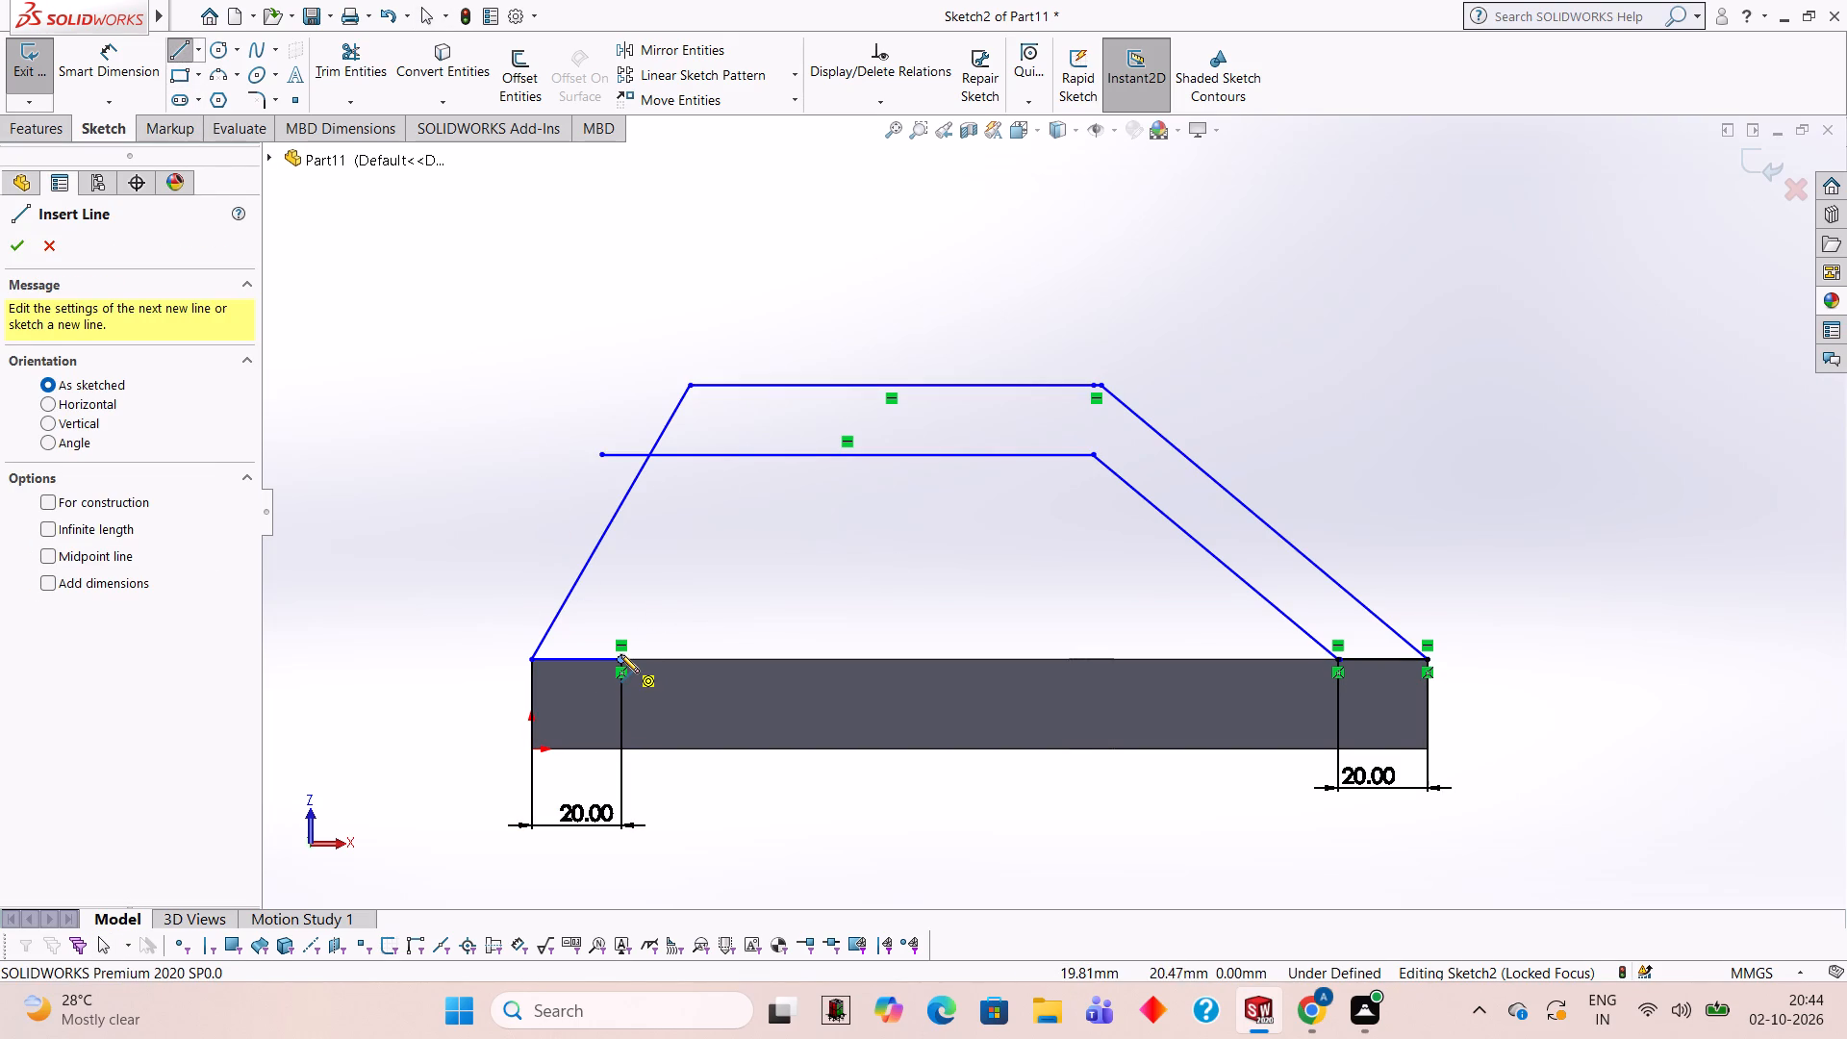
left_click(620, 659)
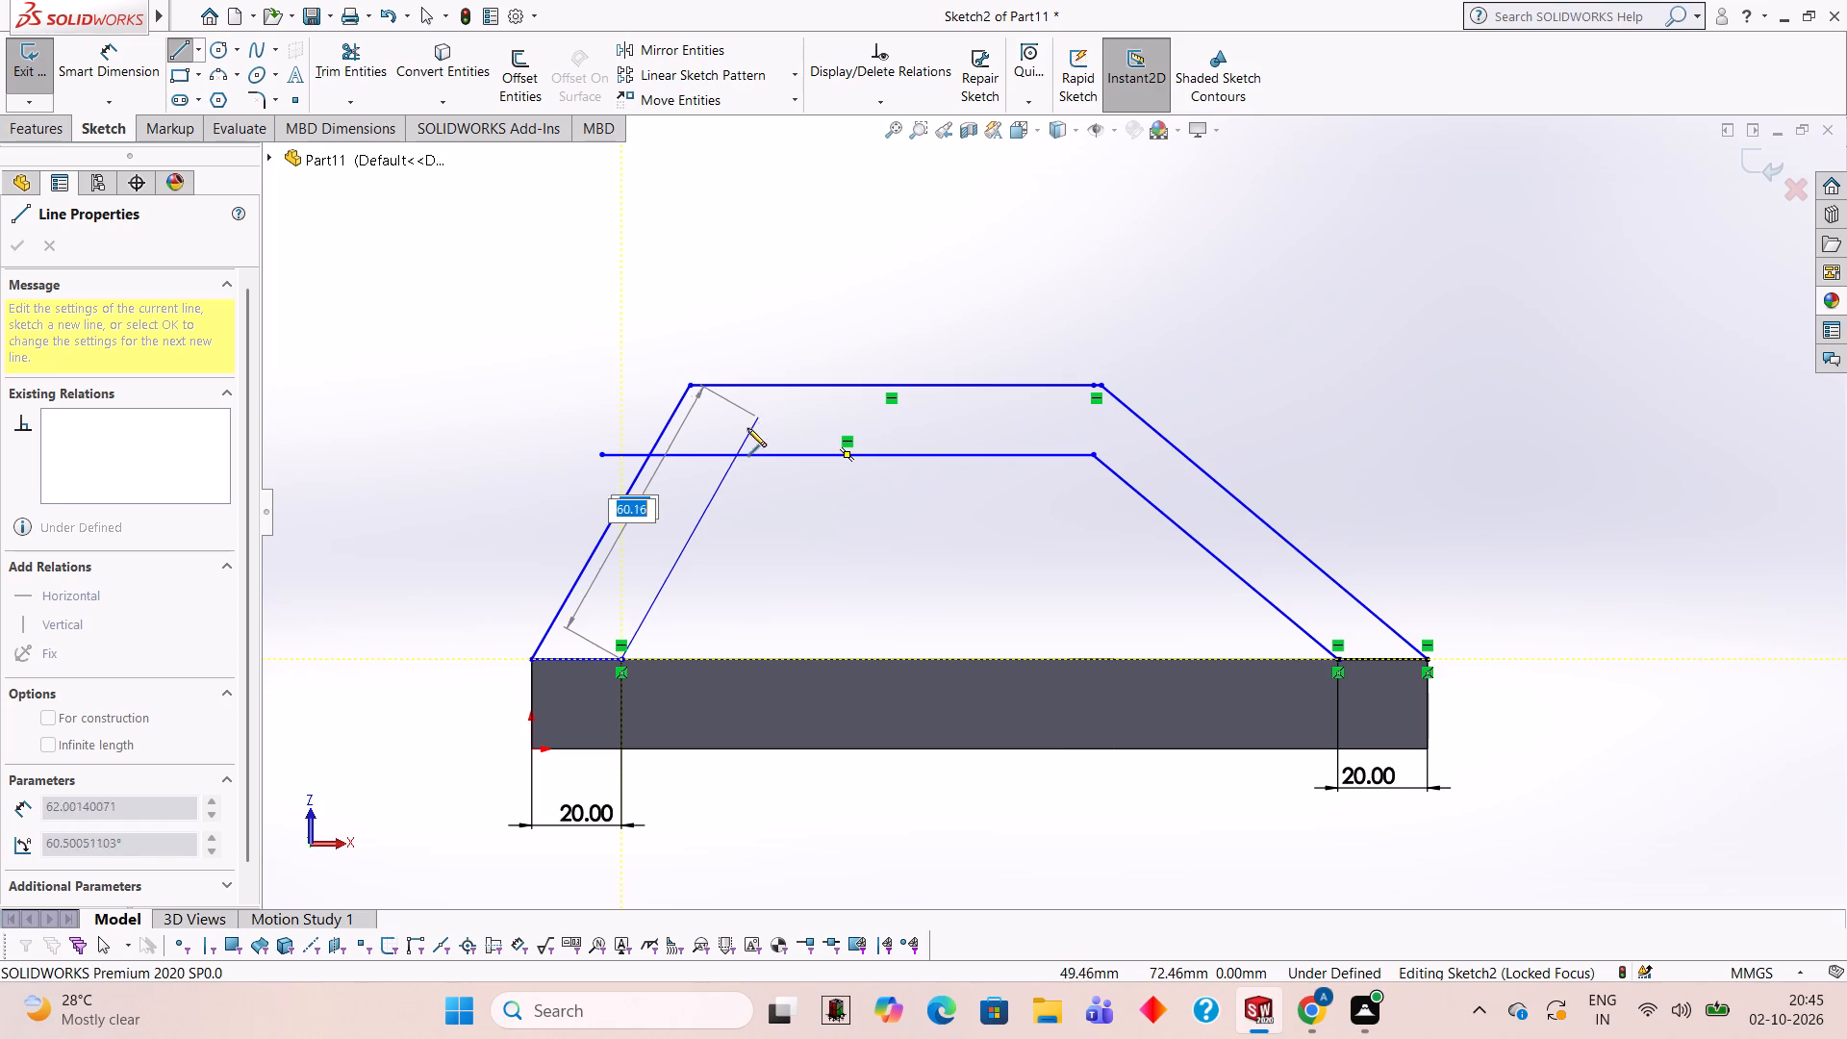
left_click(730, 451)
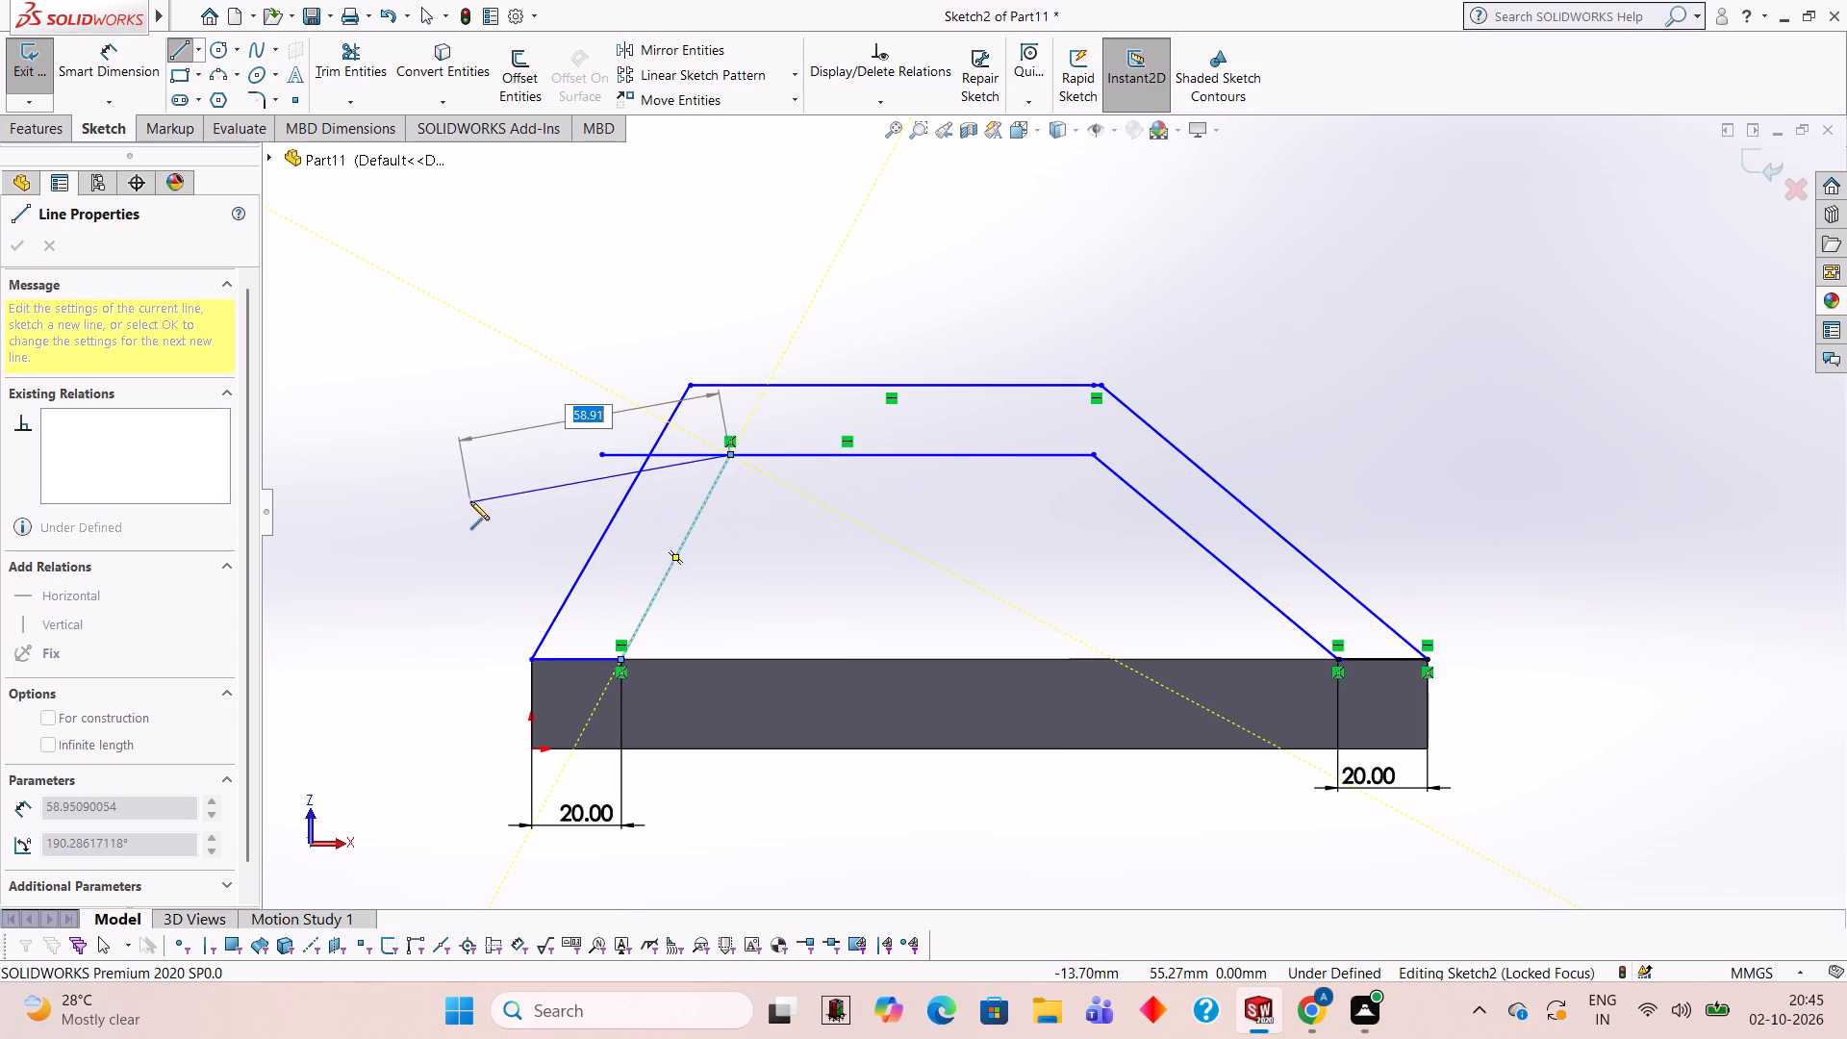
Trim the inner top line's overhang beyond the inner left side line.
left_click(344, 55)
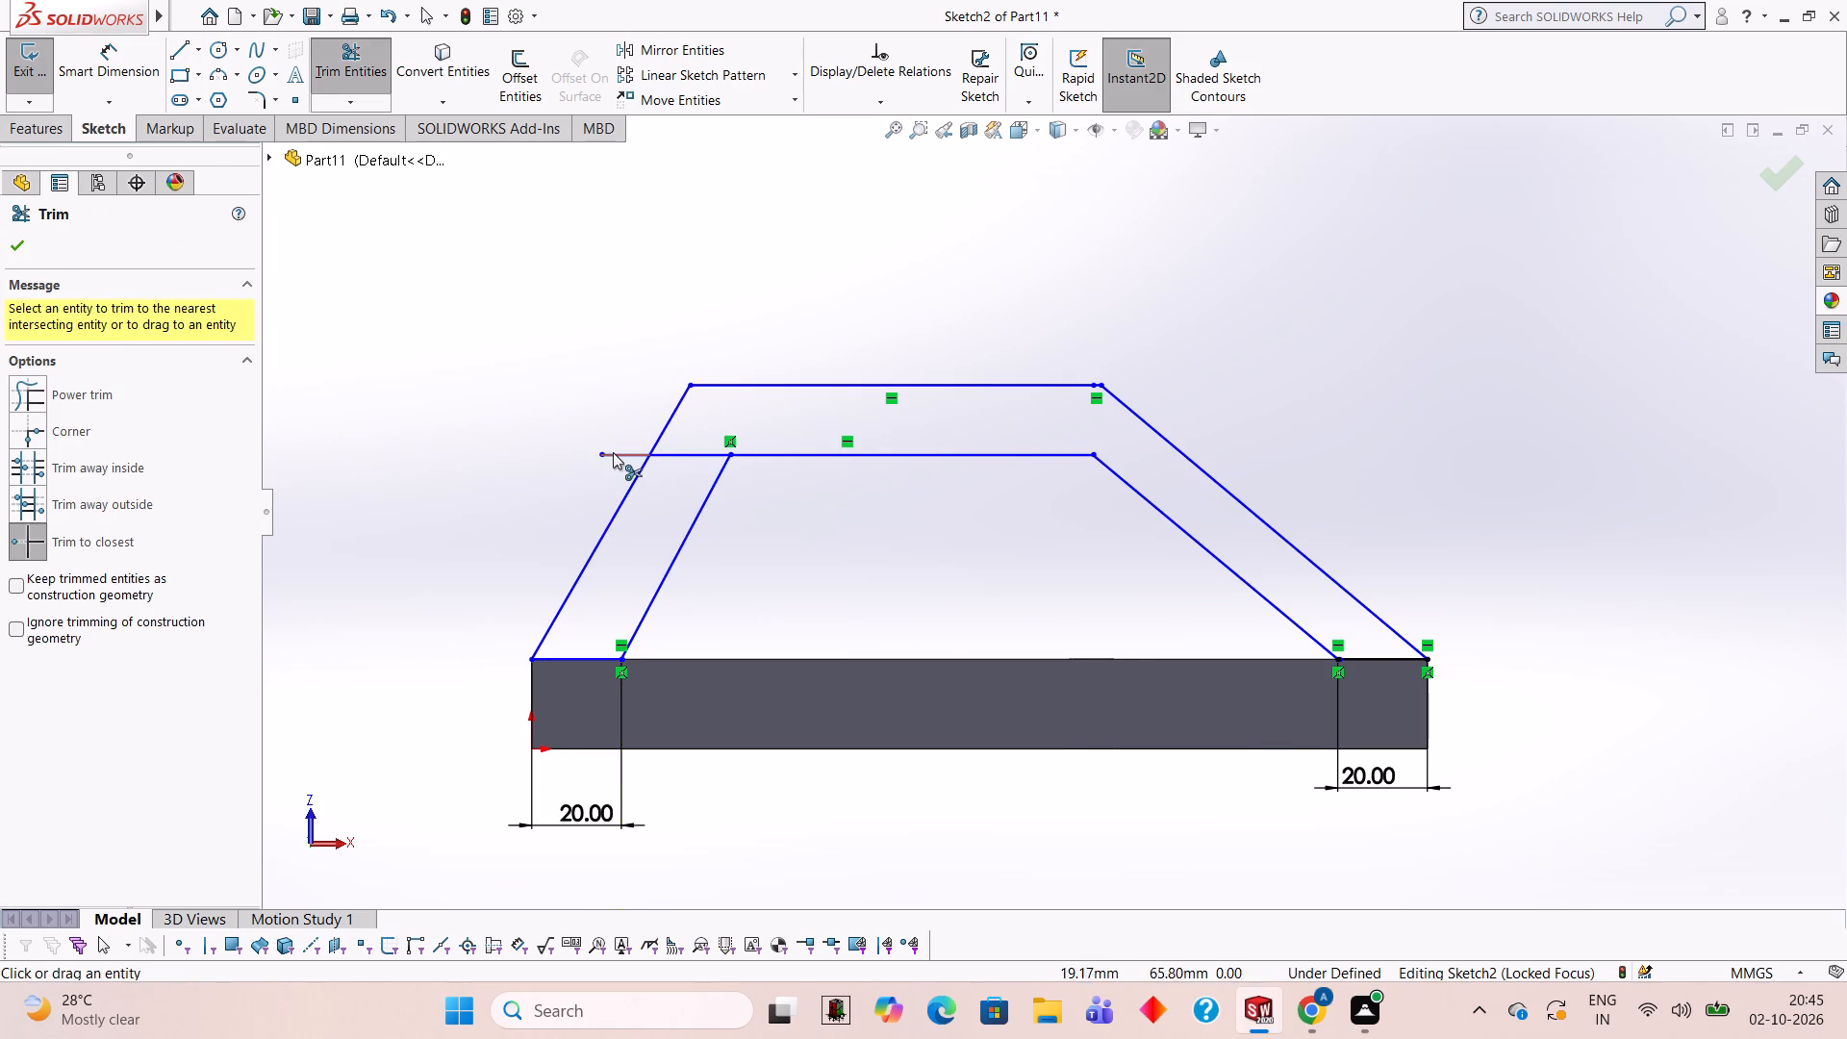
left_click(611, 449)
left_click(687, 448)
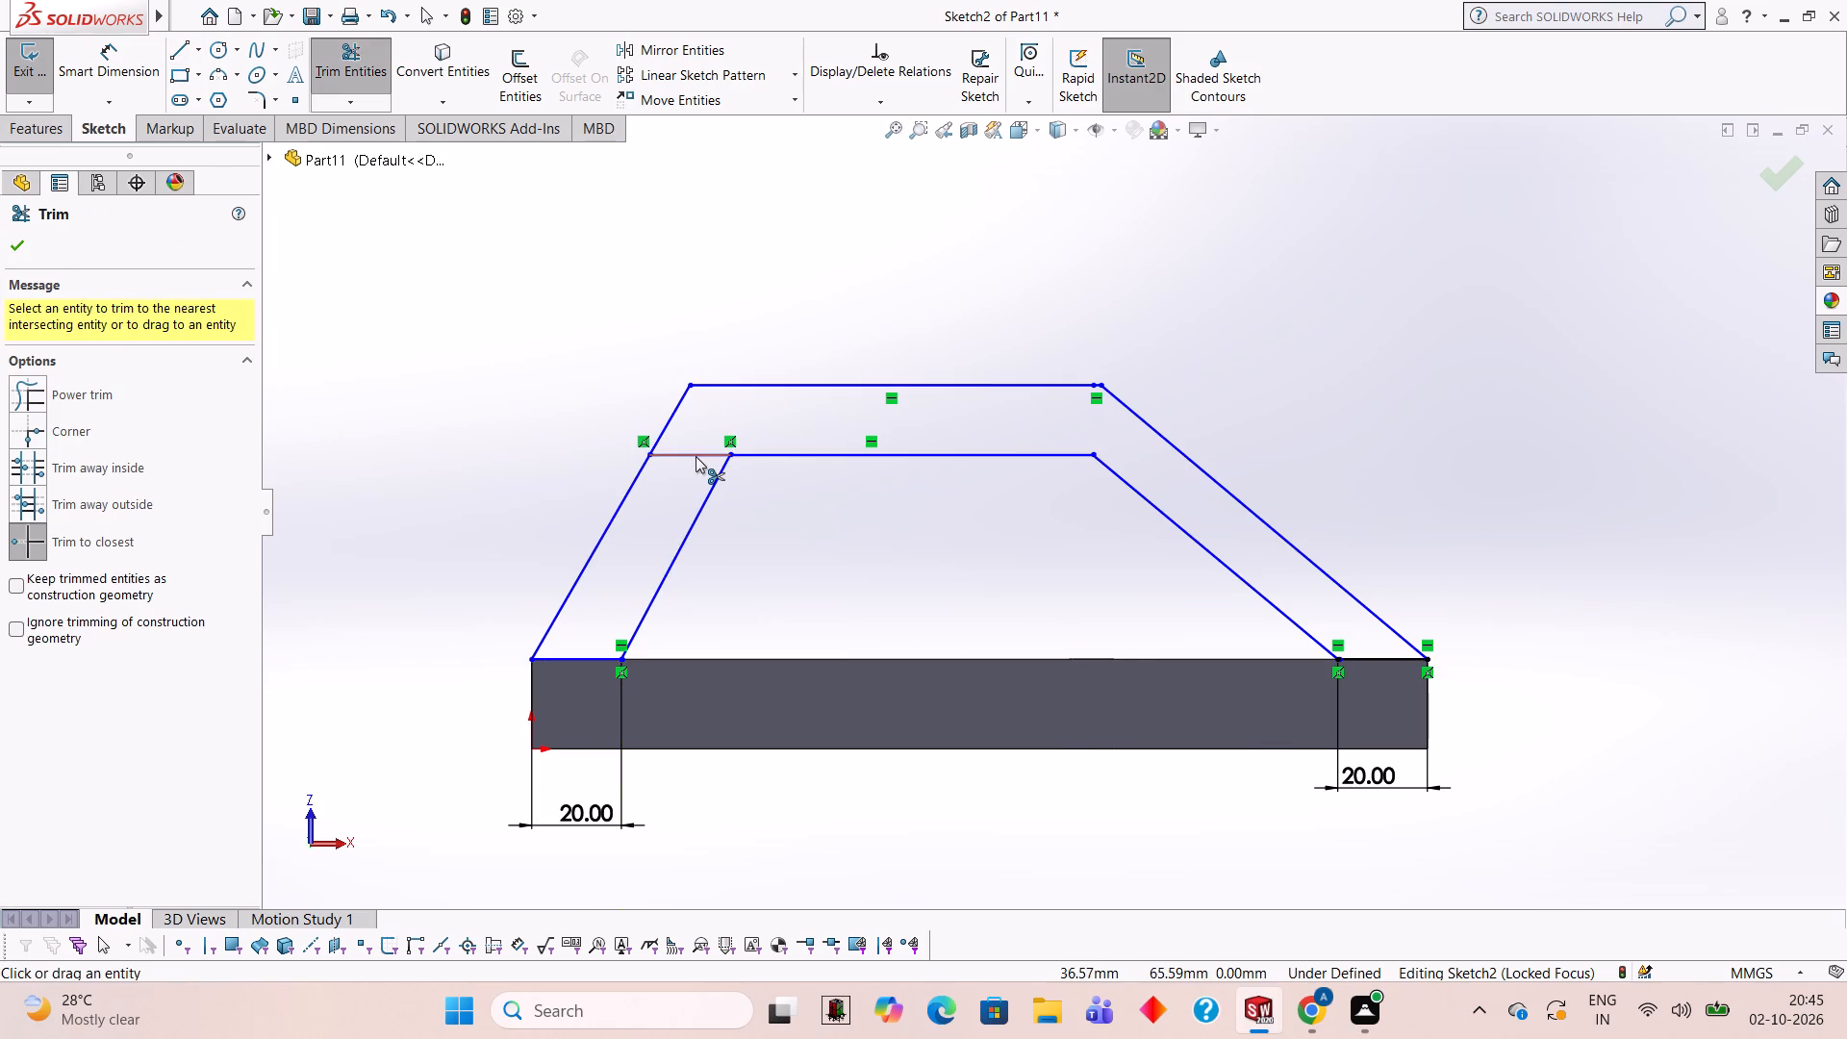
left_click(696, 456)
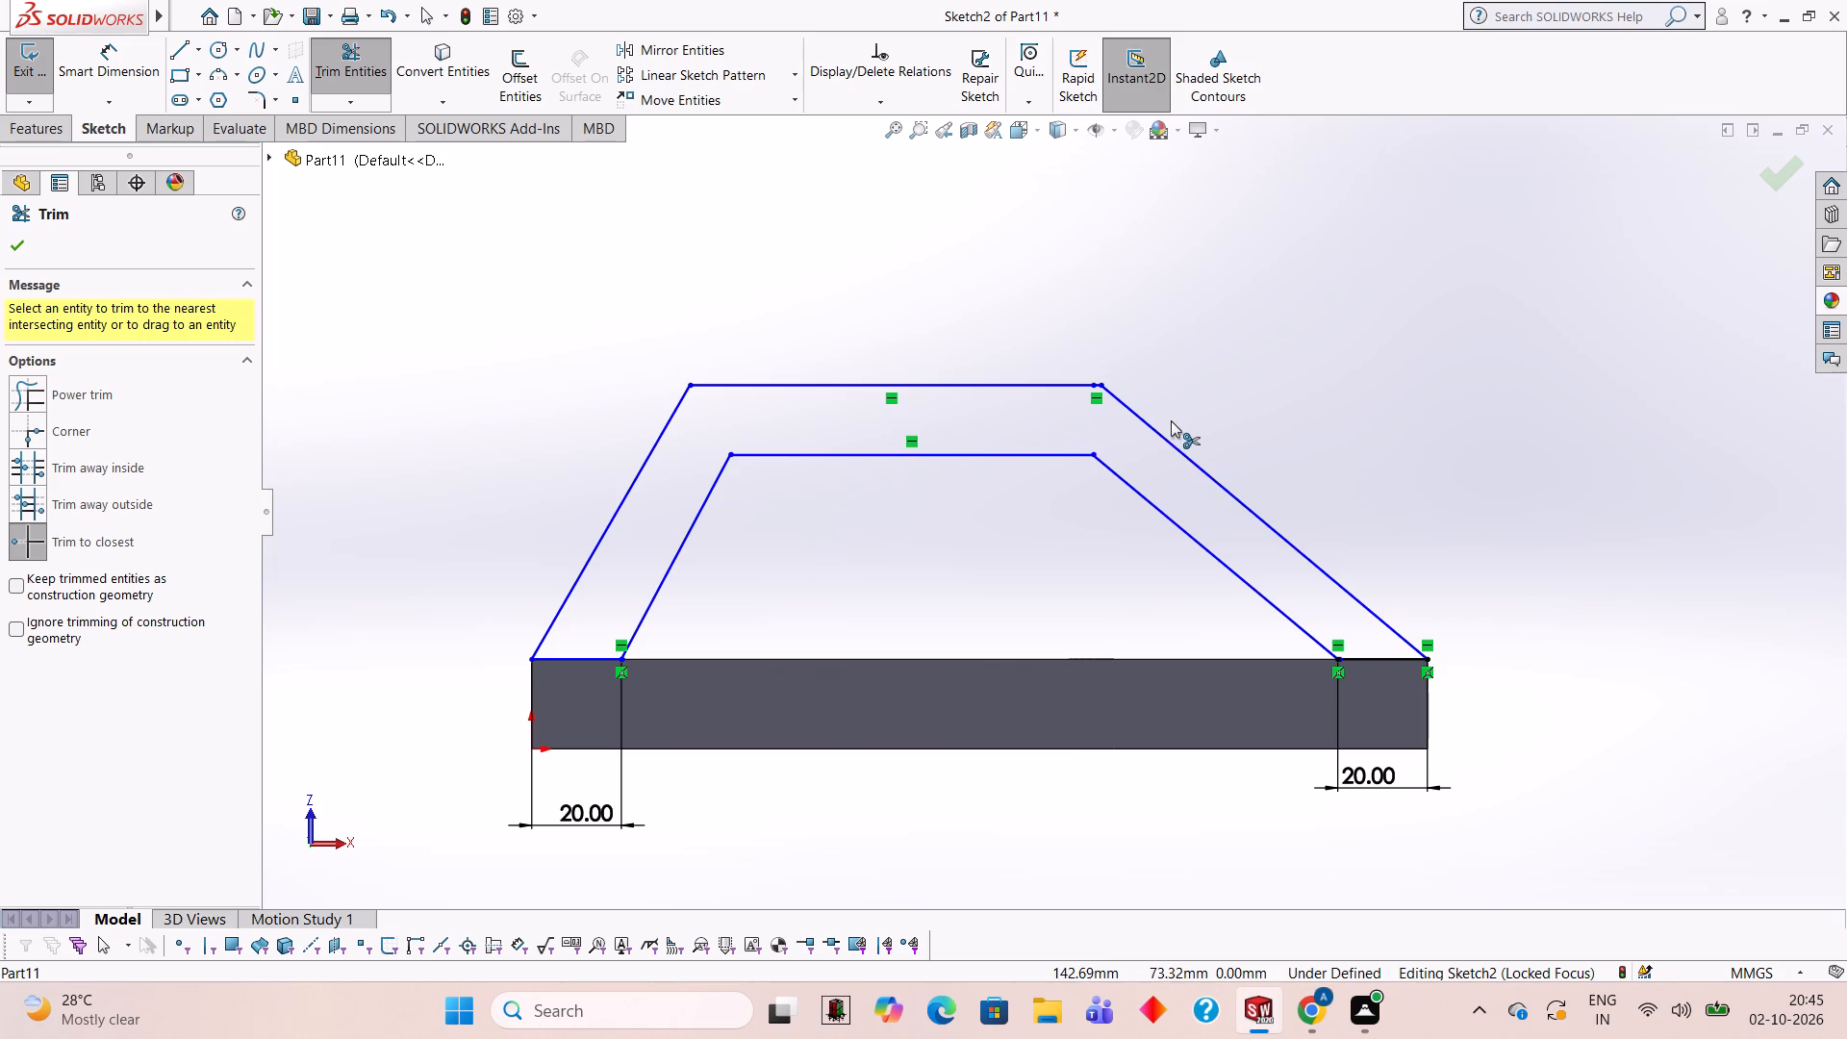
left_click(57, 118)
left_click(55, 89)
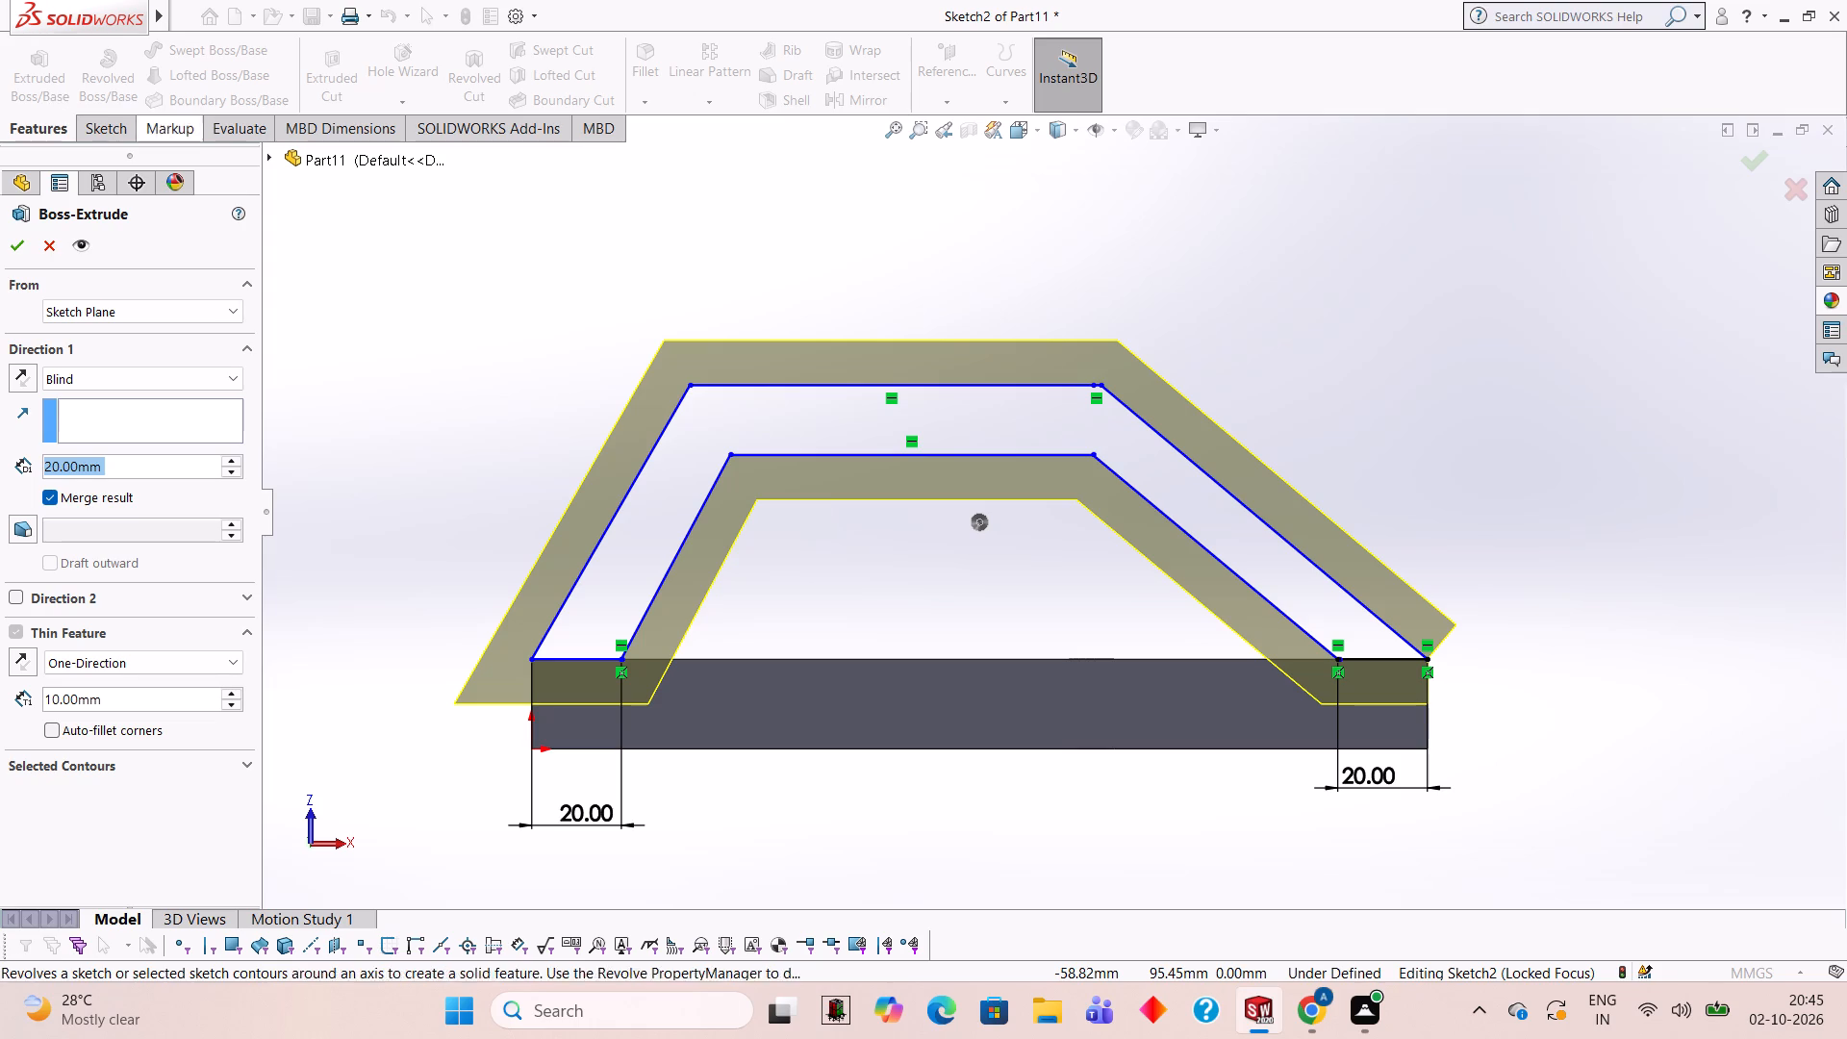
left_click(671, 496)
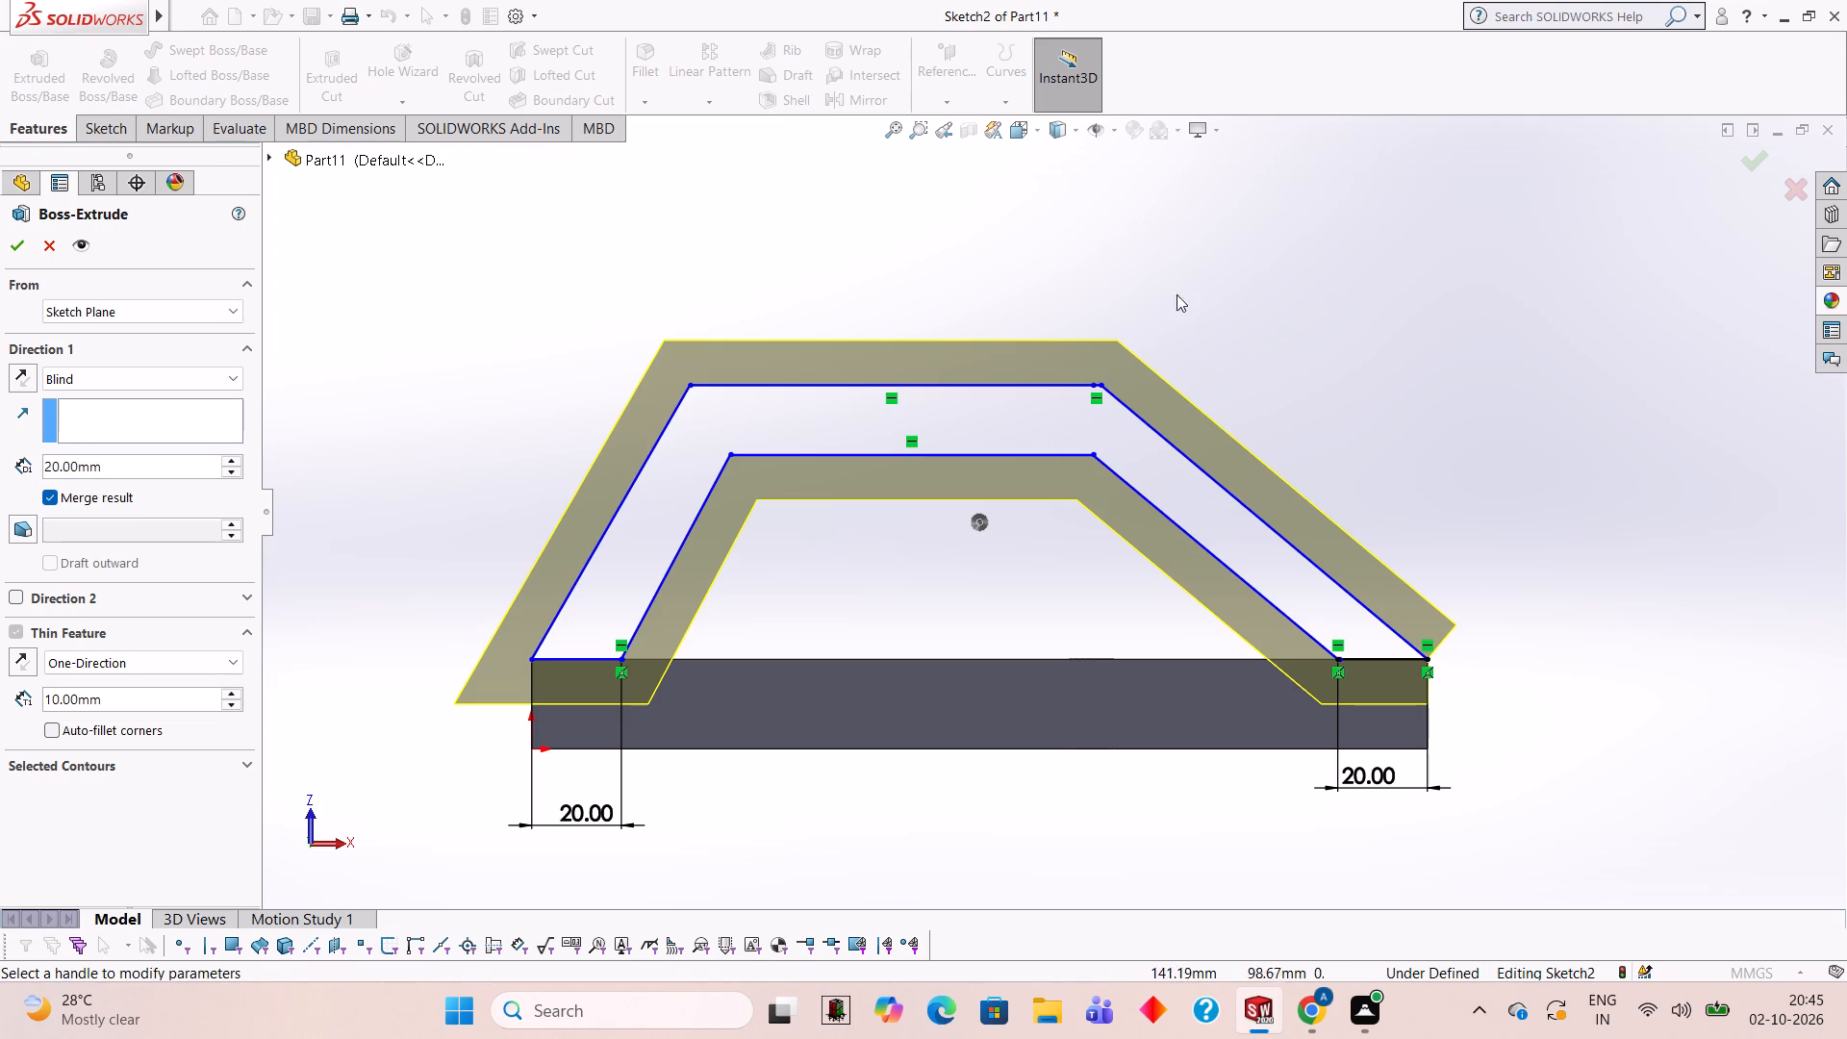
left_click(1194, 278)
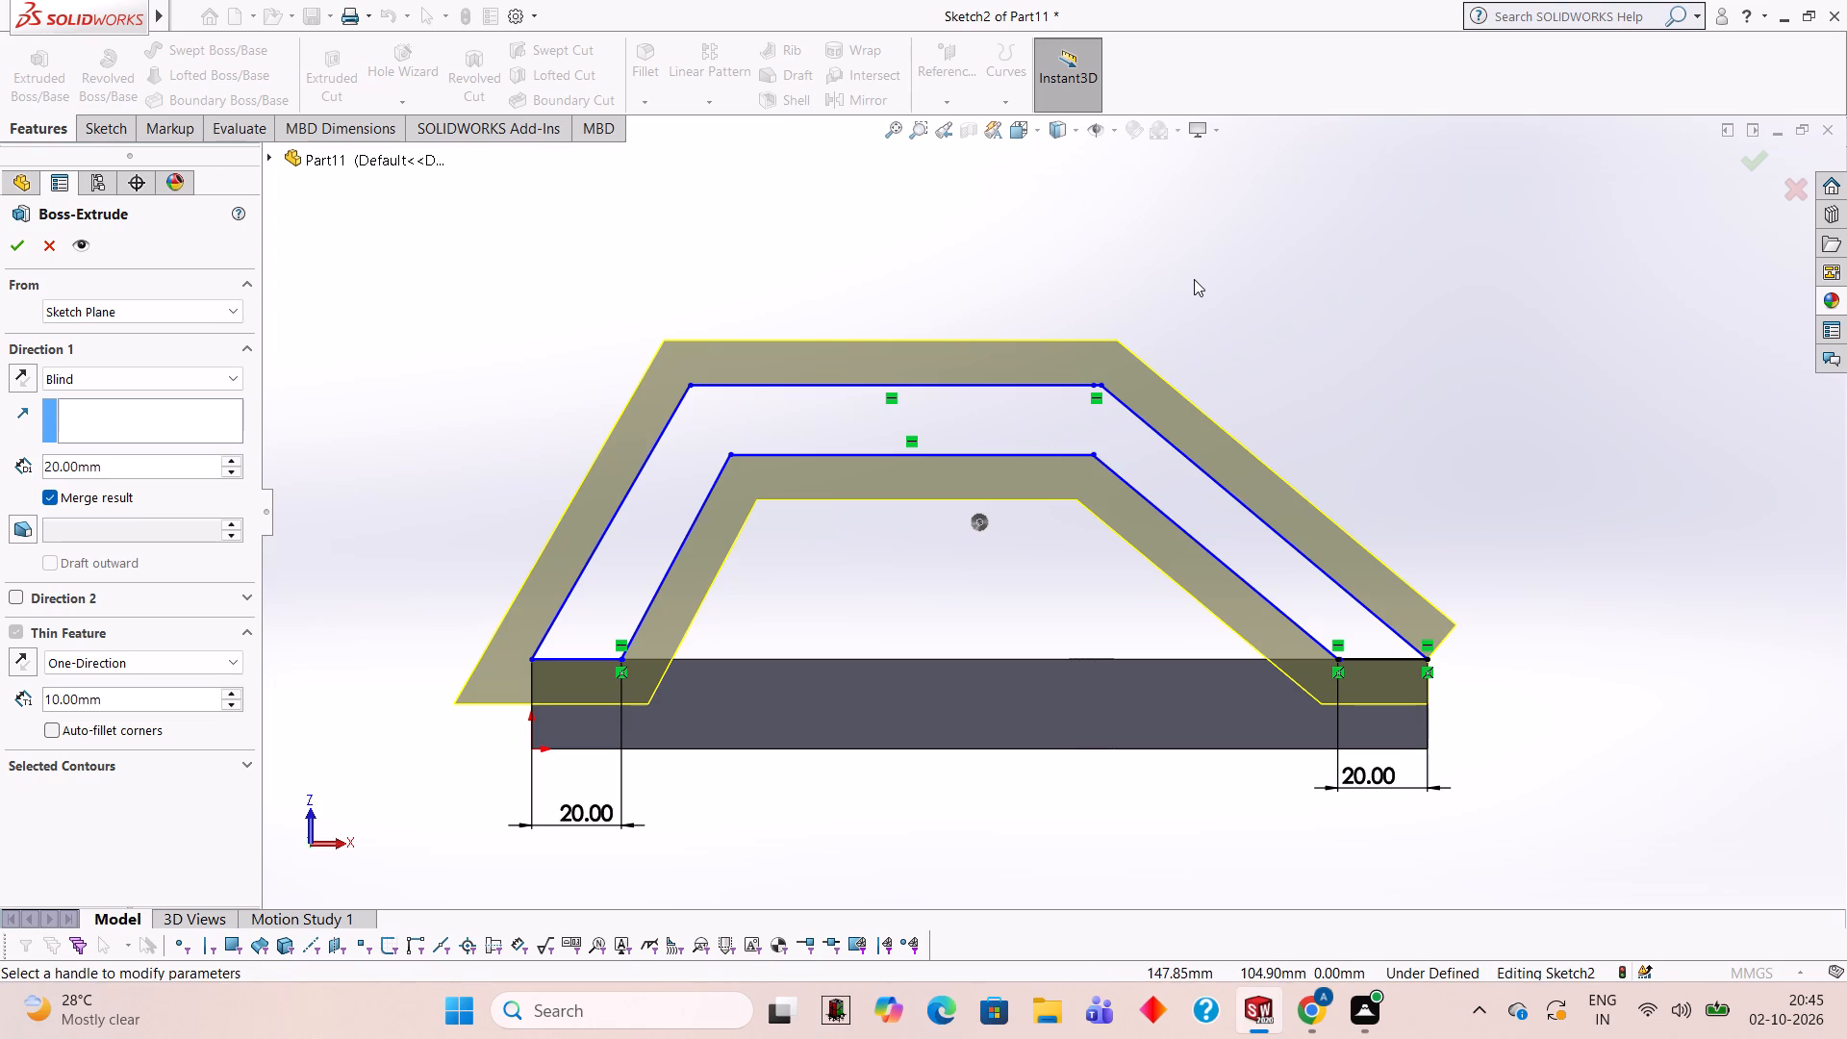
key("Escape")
Trim the short horizontal segment extending past the inner end of the left 20 mm base line.
scroll(469, 548, "down", 1)
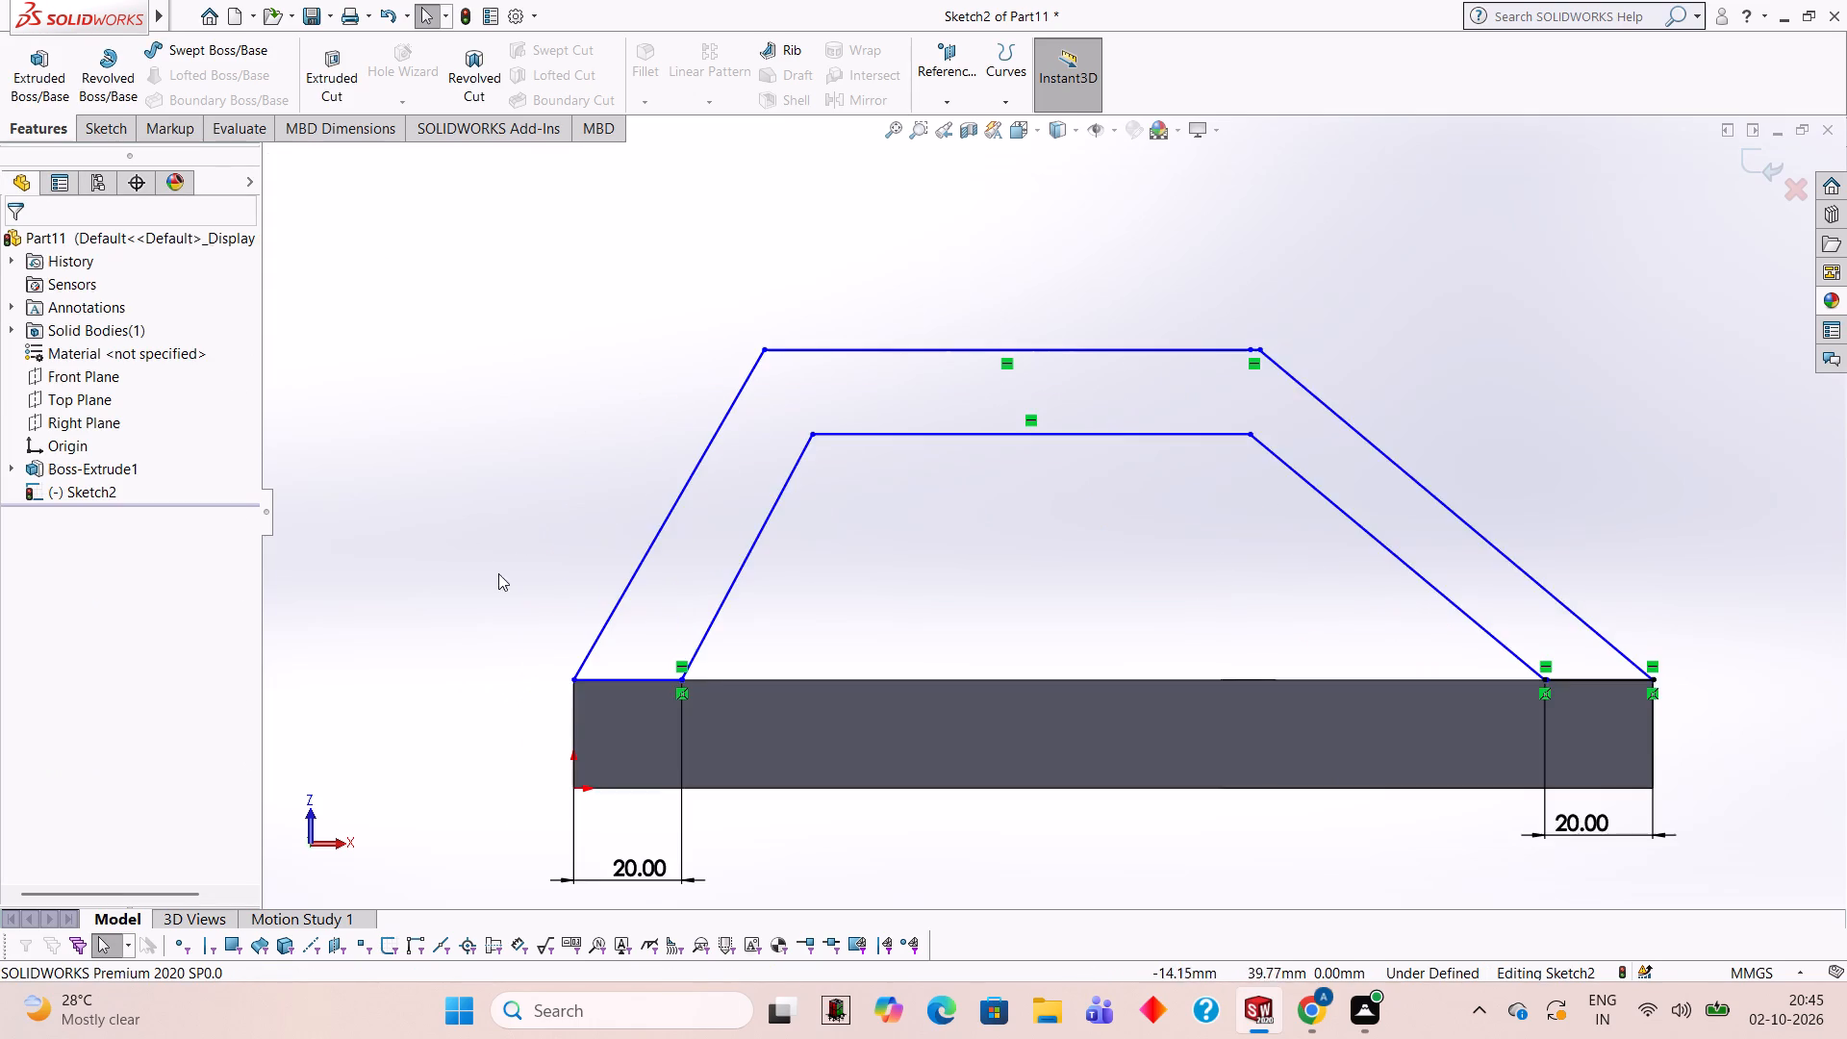
scroll(745, 716, "down", 3)
scroll(627, 534, "down", 8)
scroll(1004, 682, "down", 3)
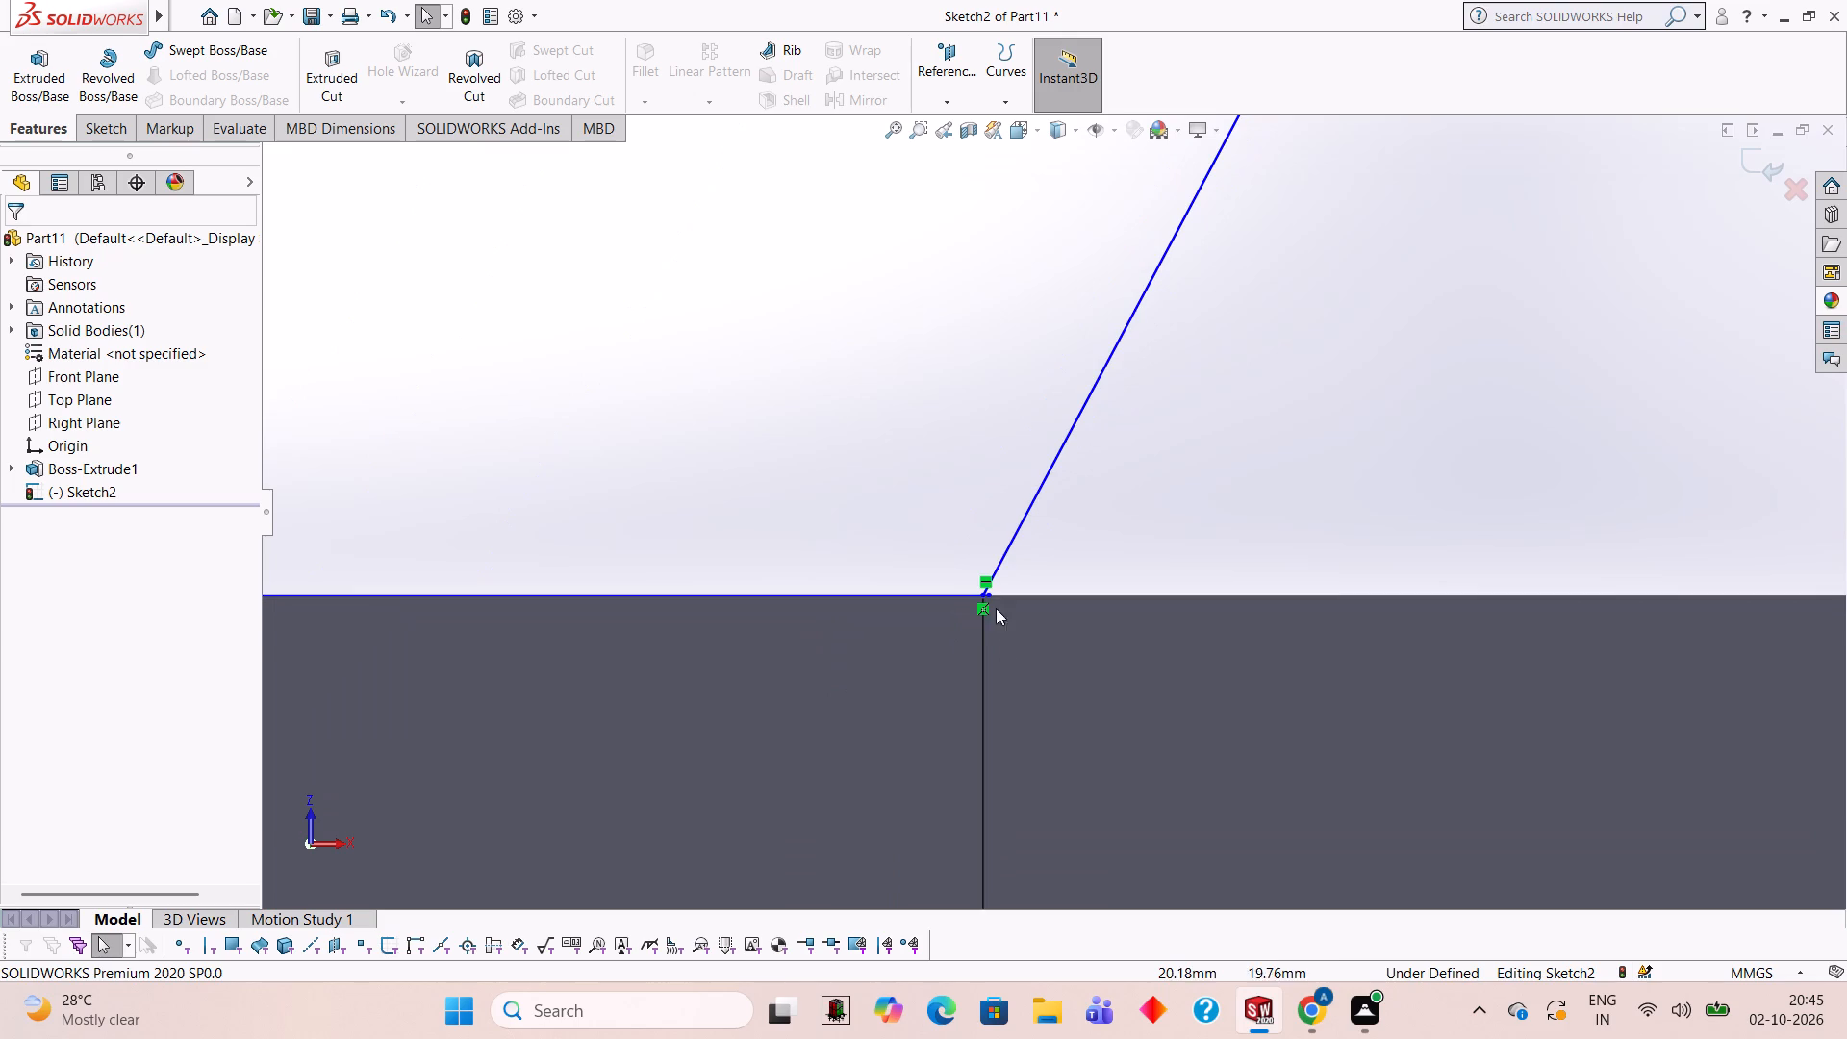
scroll(987, 589, "down", 20)
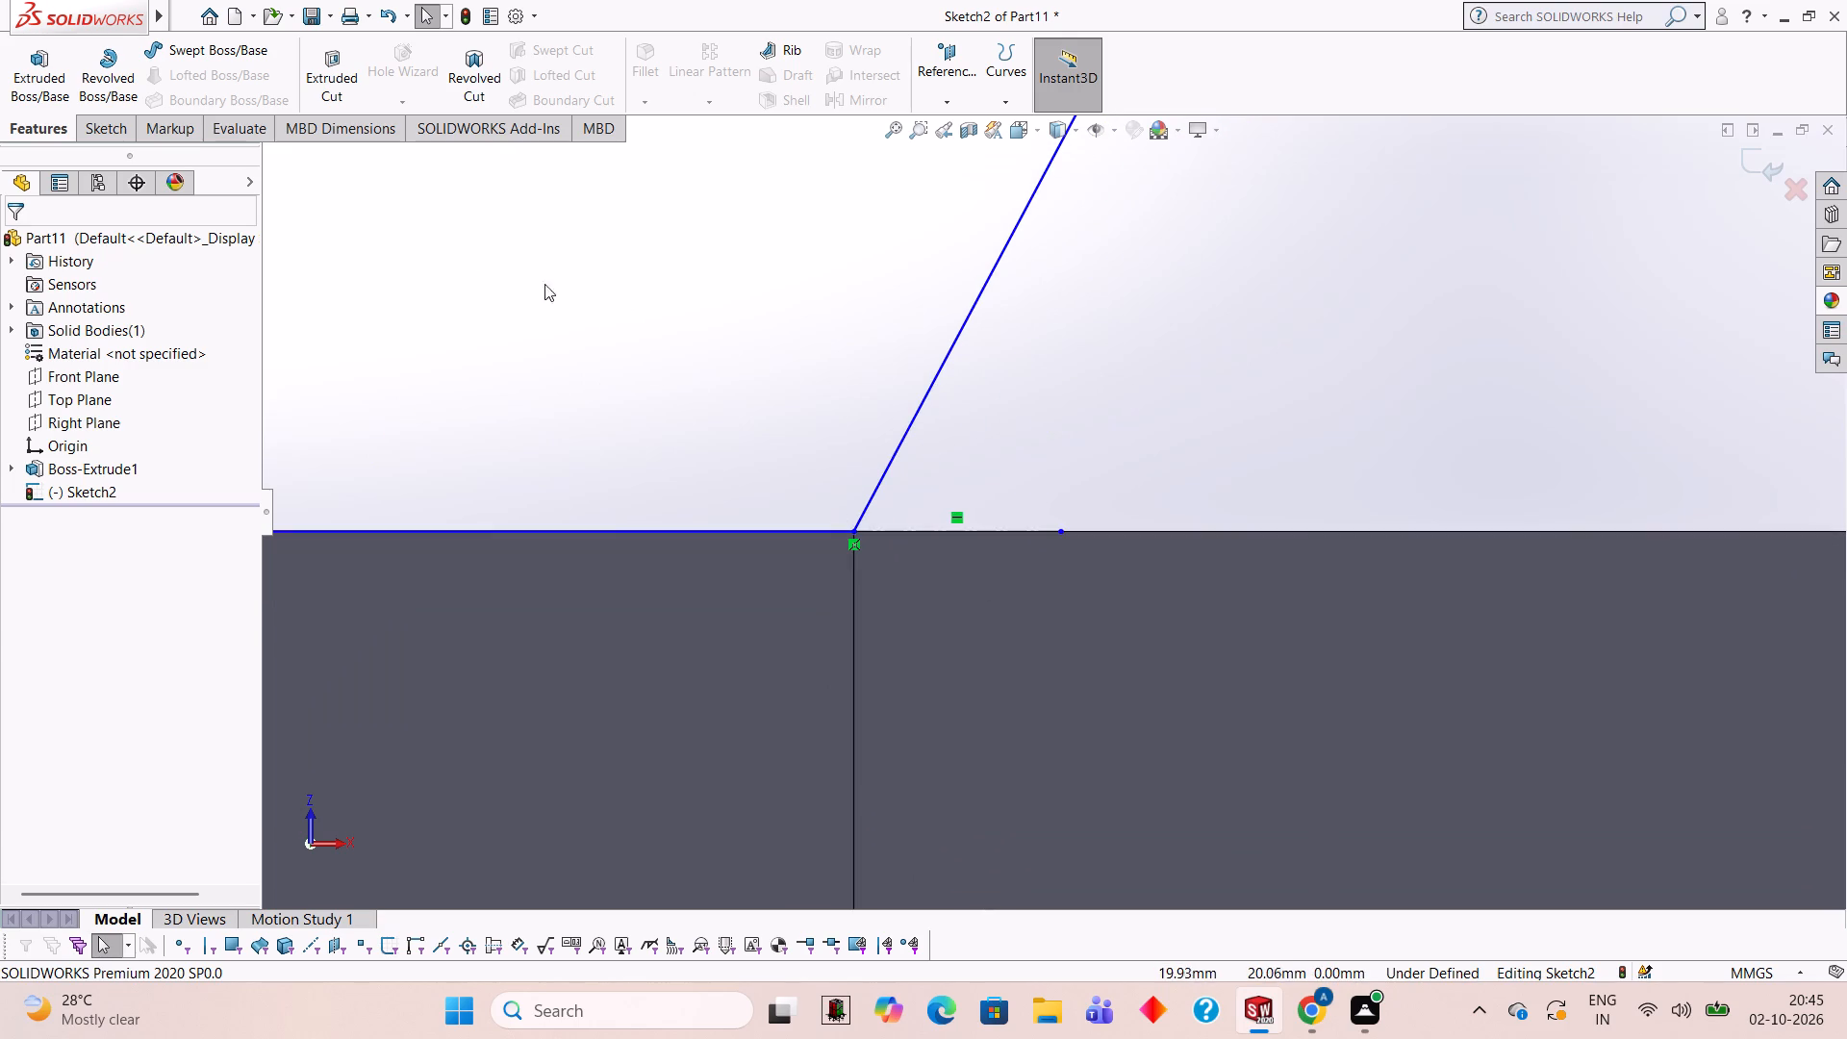
left_click(112, 125)
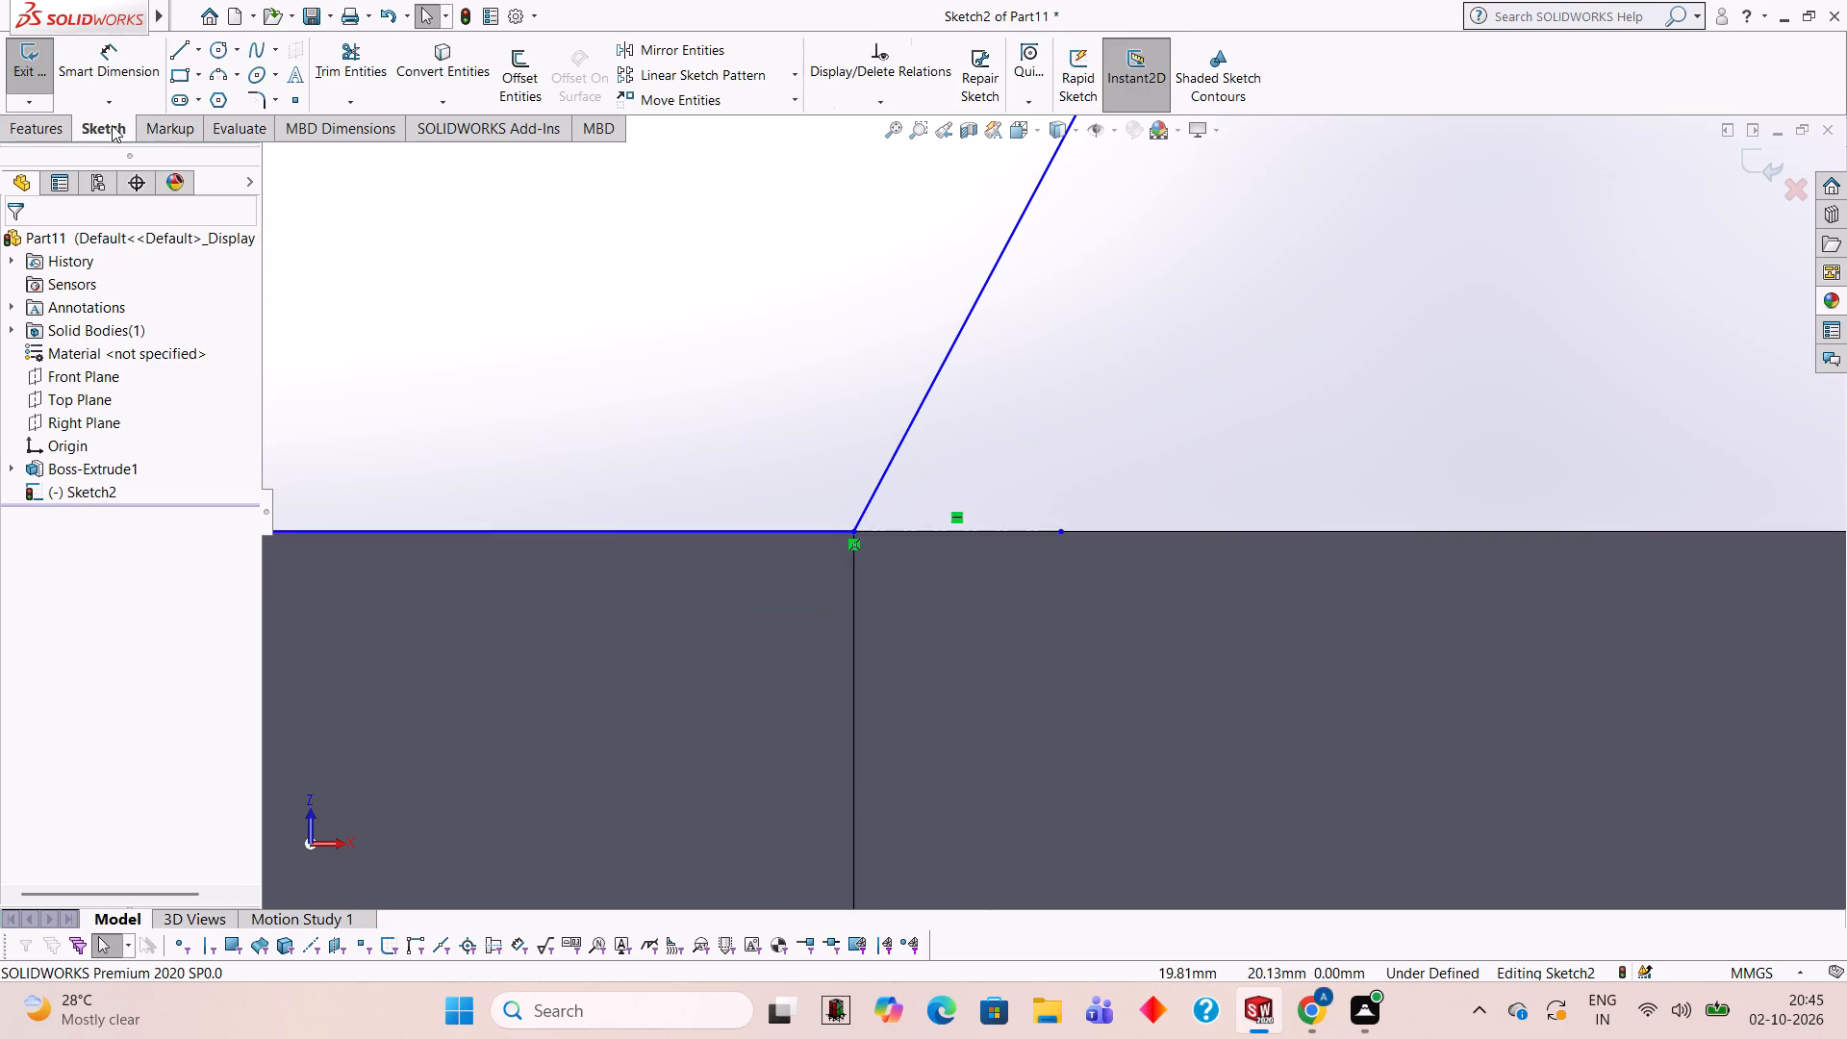
left_click(324, 64)
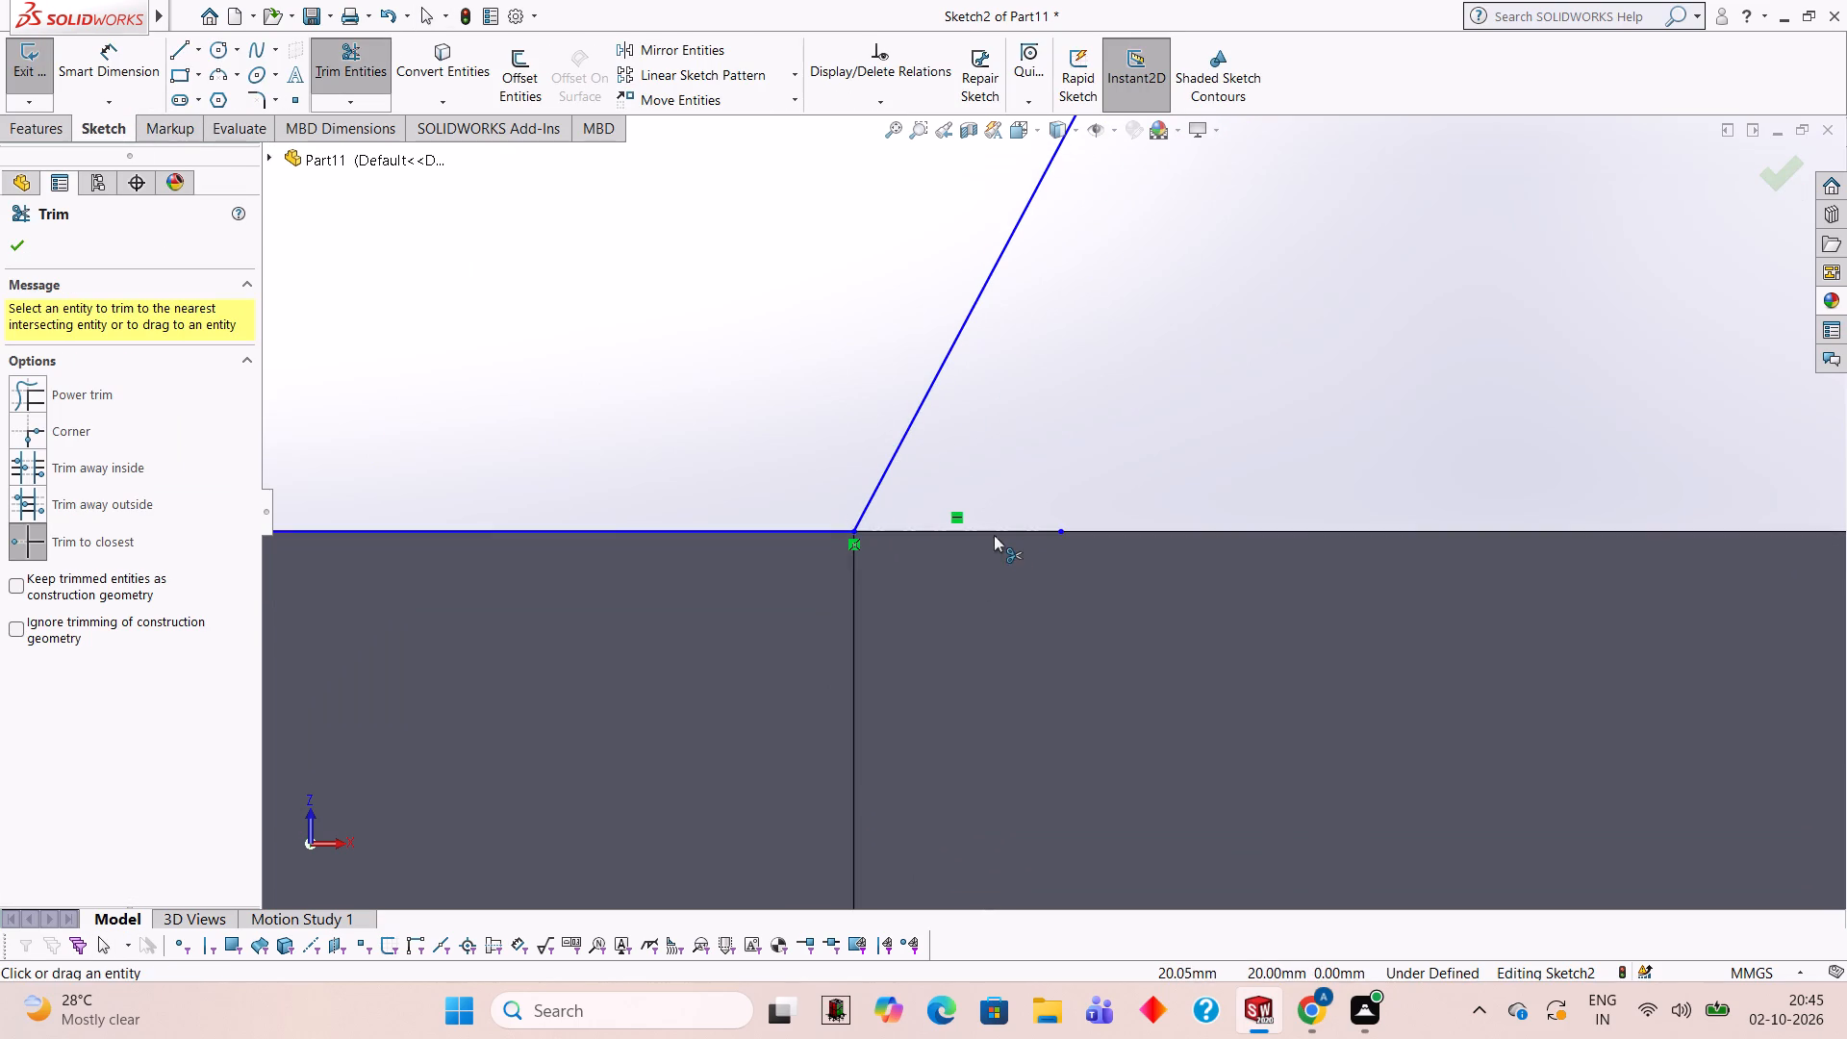
left_click(985, 529)
Examine the left base corners and both upper corners of the trapezoidal profile for stray segments or gaps.
scroll(883, 633, "up", 10)
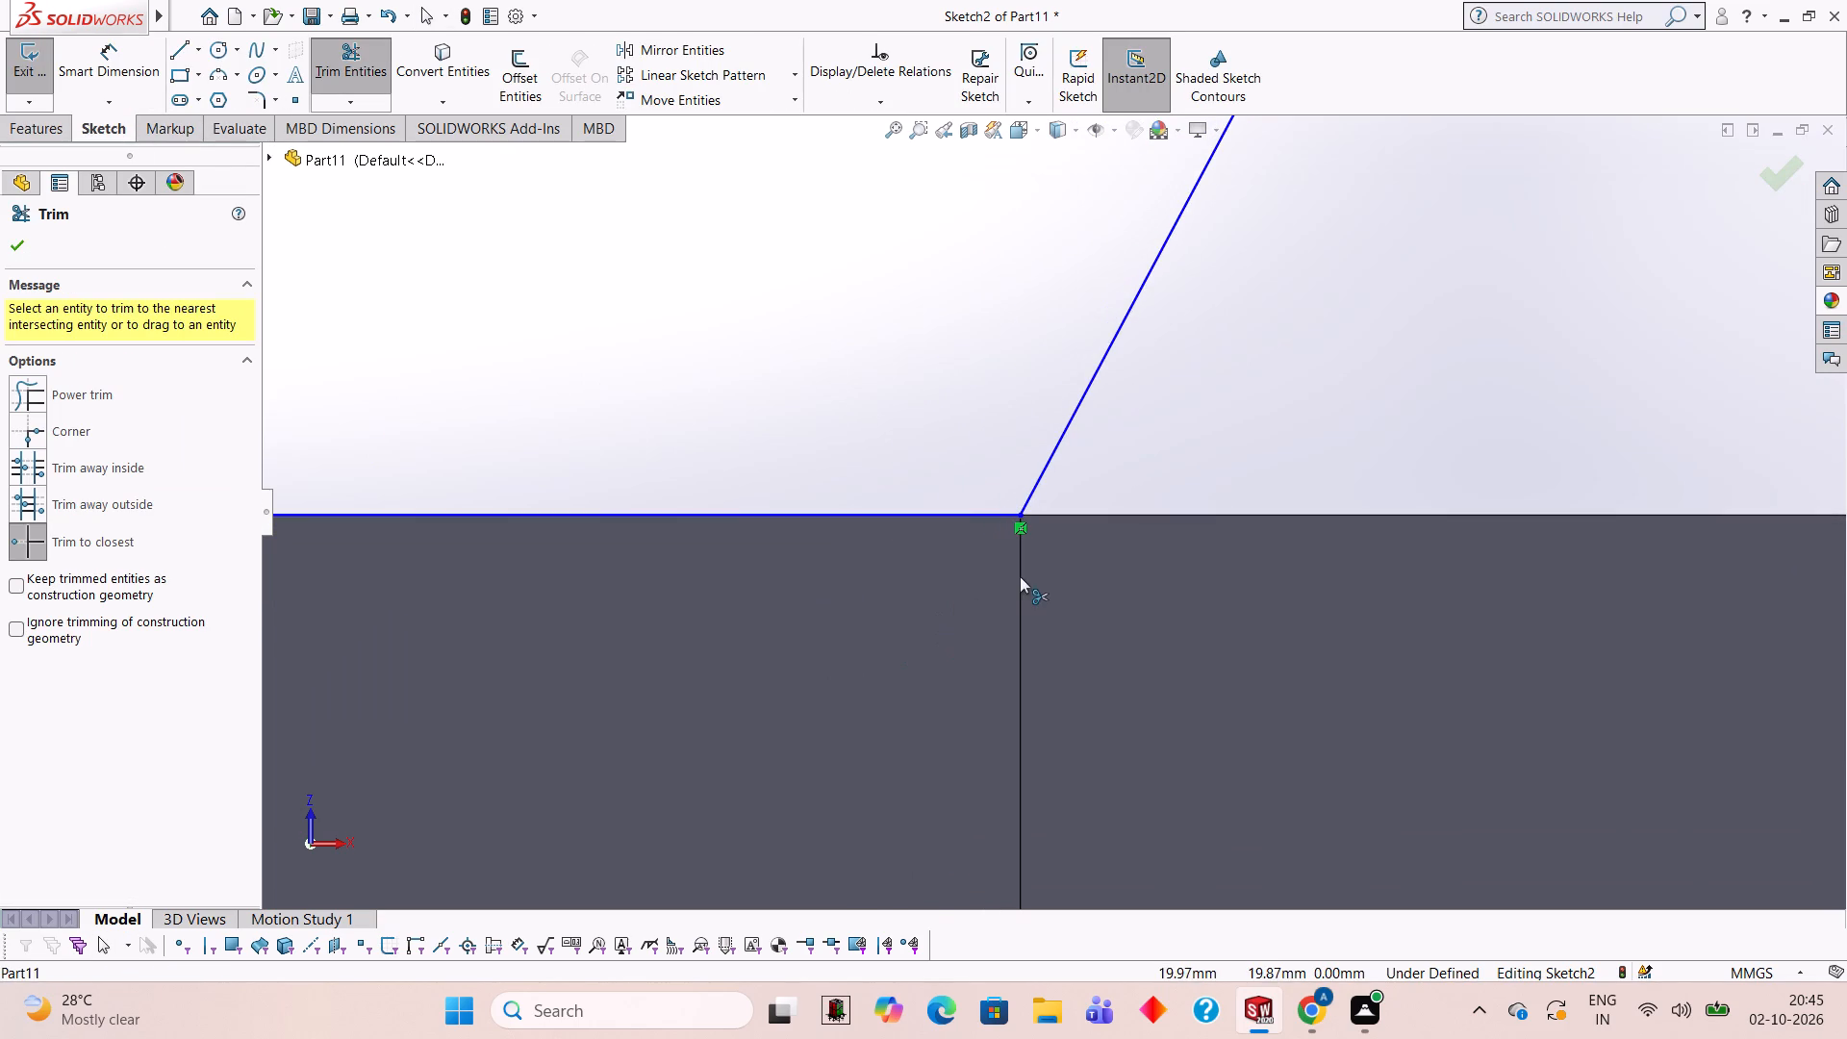
scroll(1022, 592, "up", 4)
scroll(438, 605, "up", 13)
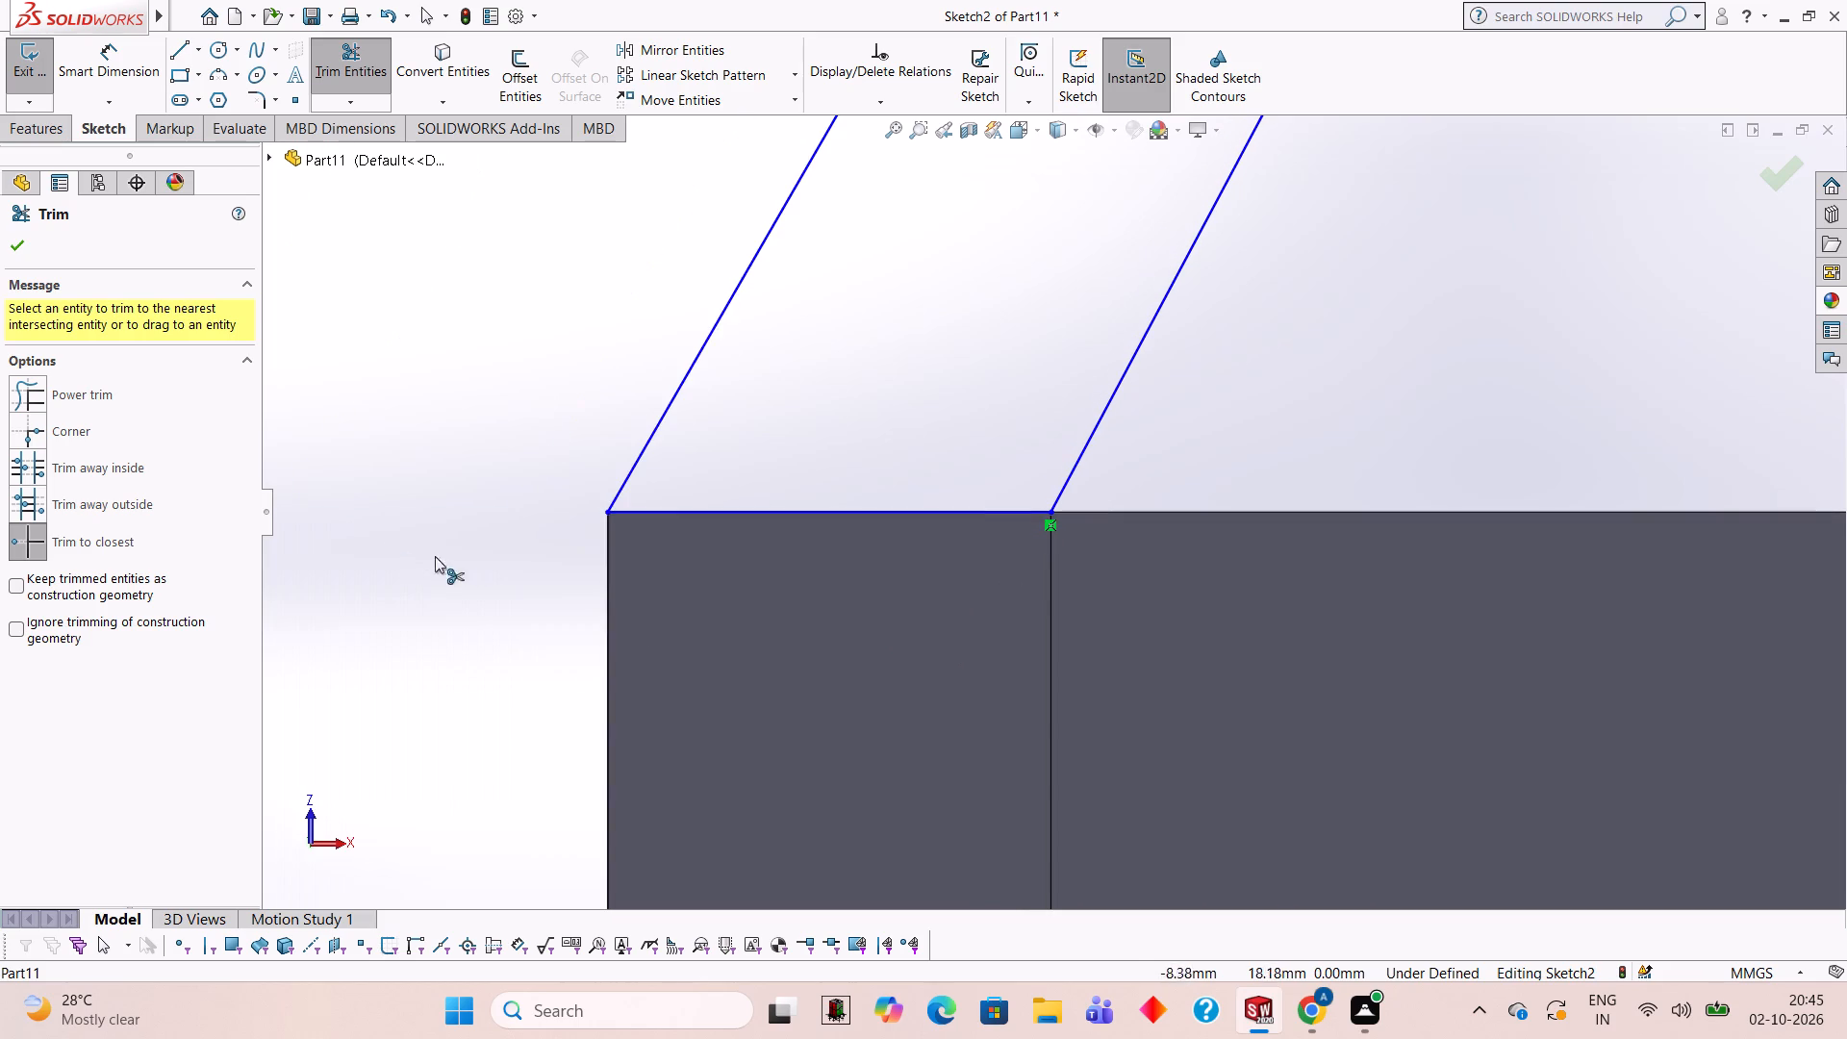
scroll(731, 553, "up", 5)
scroll(859, 538, "down", 11)
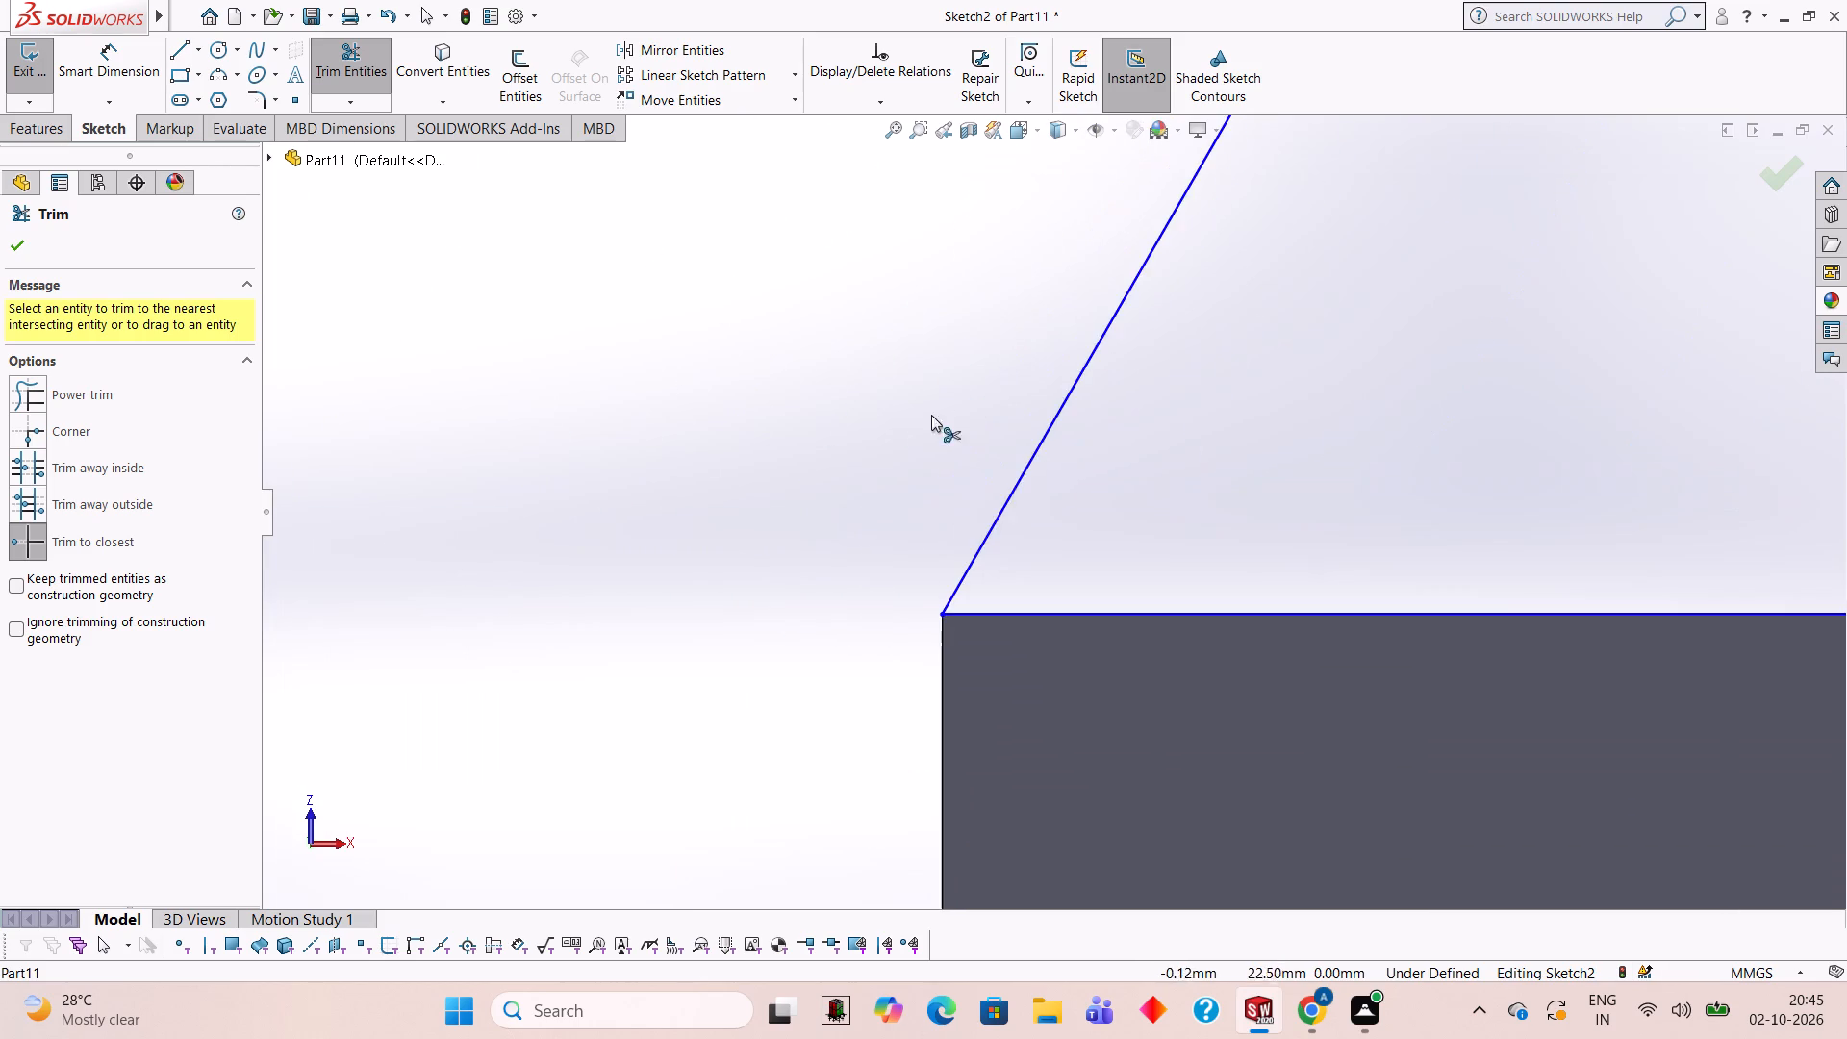
scroll(931, 415, "down", 8)
scroll(958, 790, "up", 17)
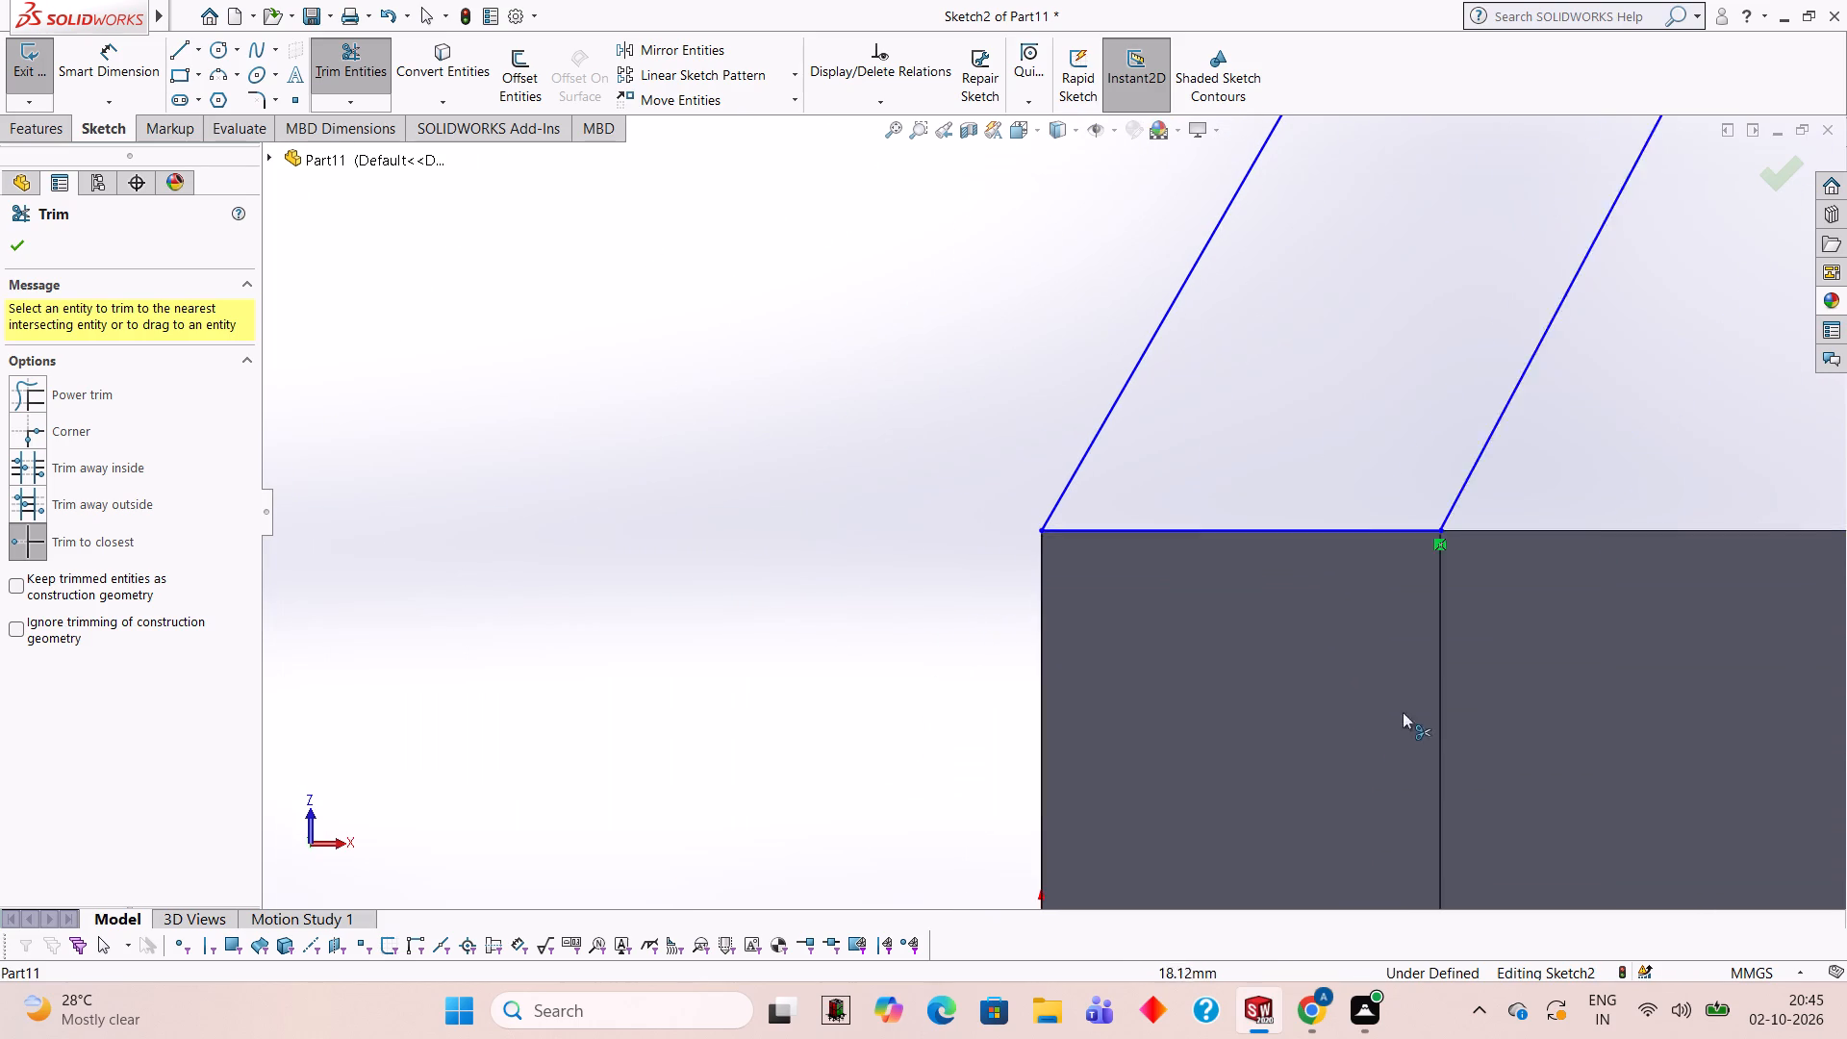
scroll(1403, 712, "up", 3)
scroll(1191, 621, "down", 2)
scroll(1247, 489, "up", 3)
scroll(1248, 477, "down", 3)
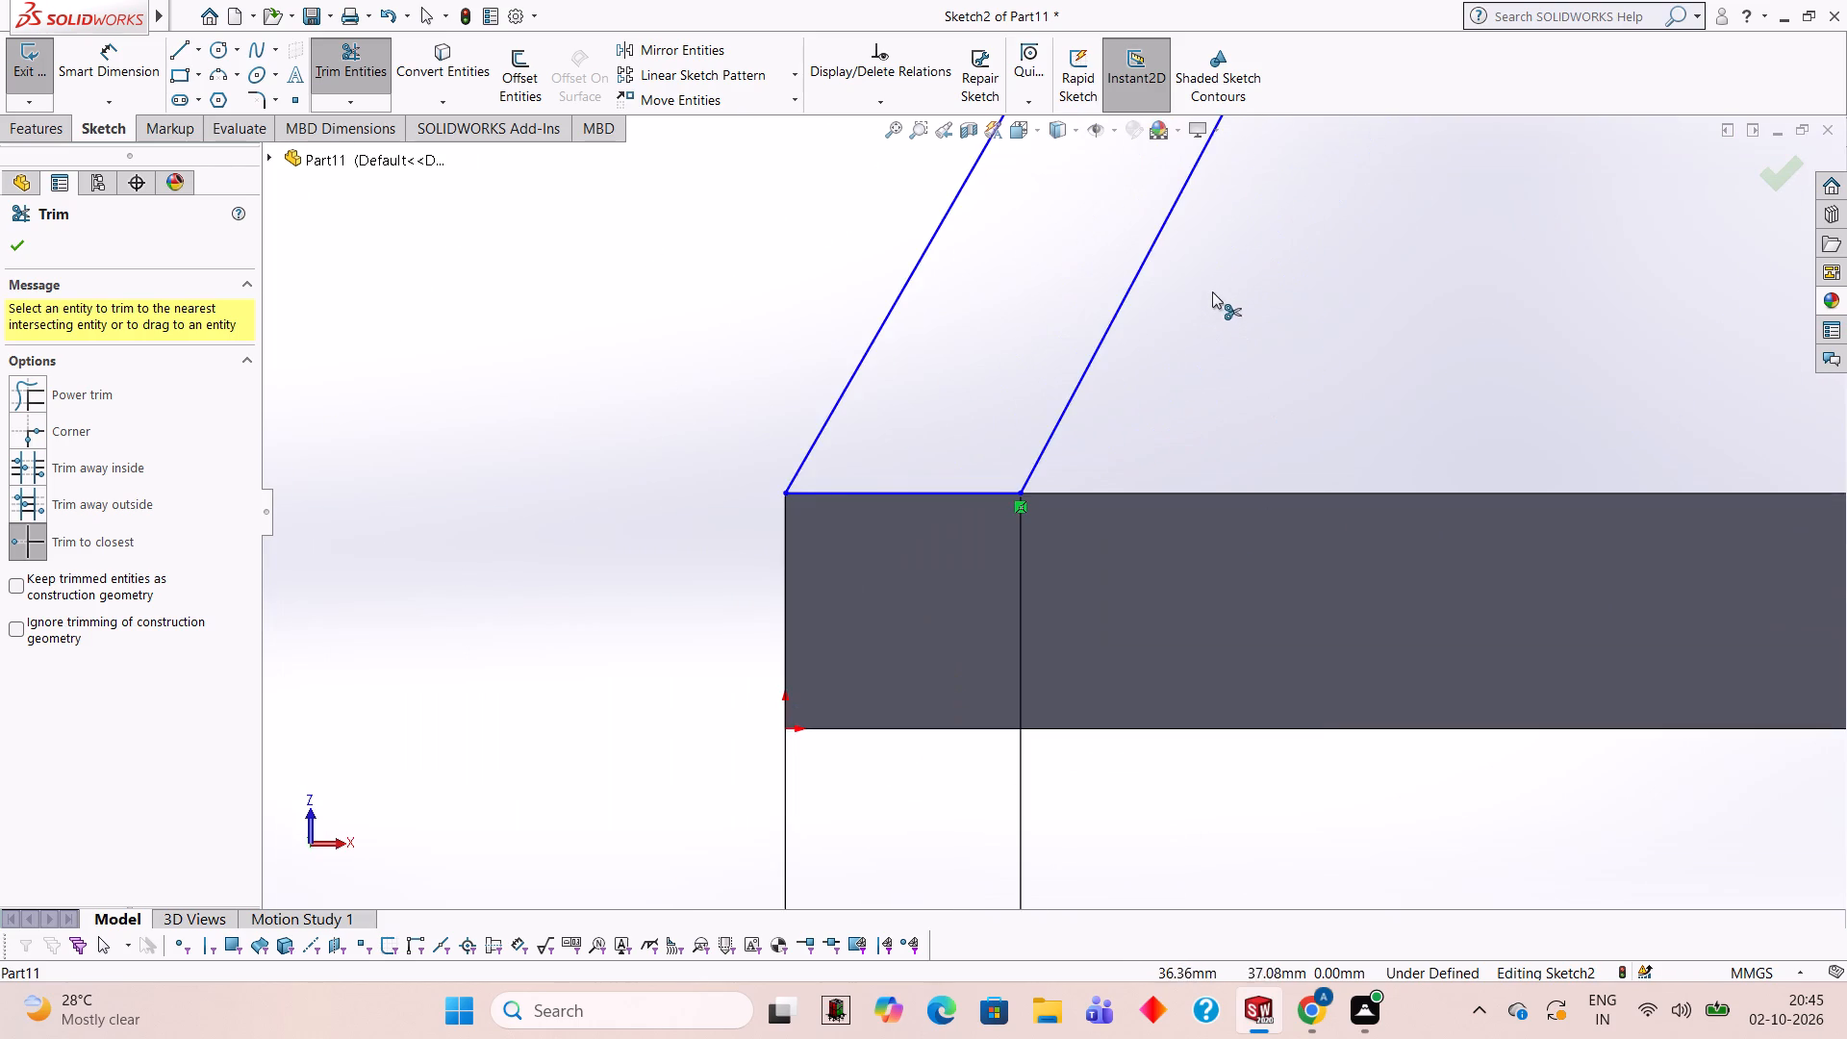
scroll(1212, 291, "up", 4)
scroll(1212, 290, "down", 12)
scroll(970, 302, "up", 9)
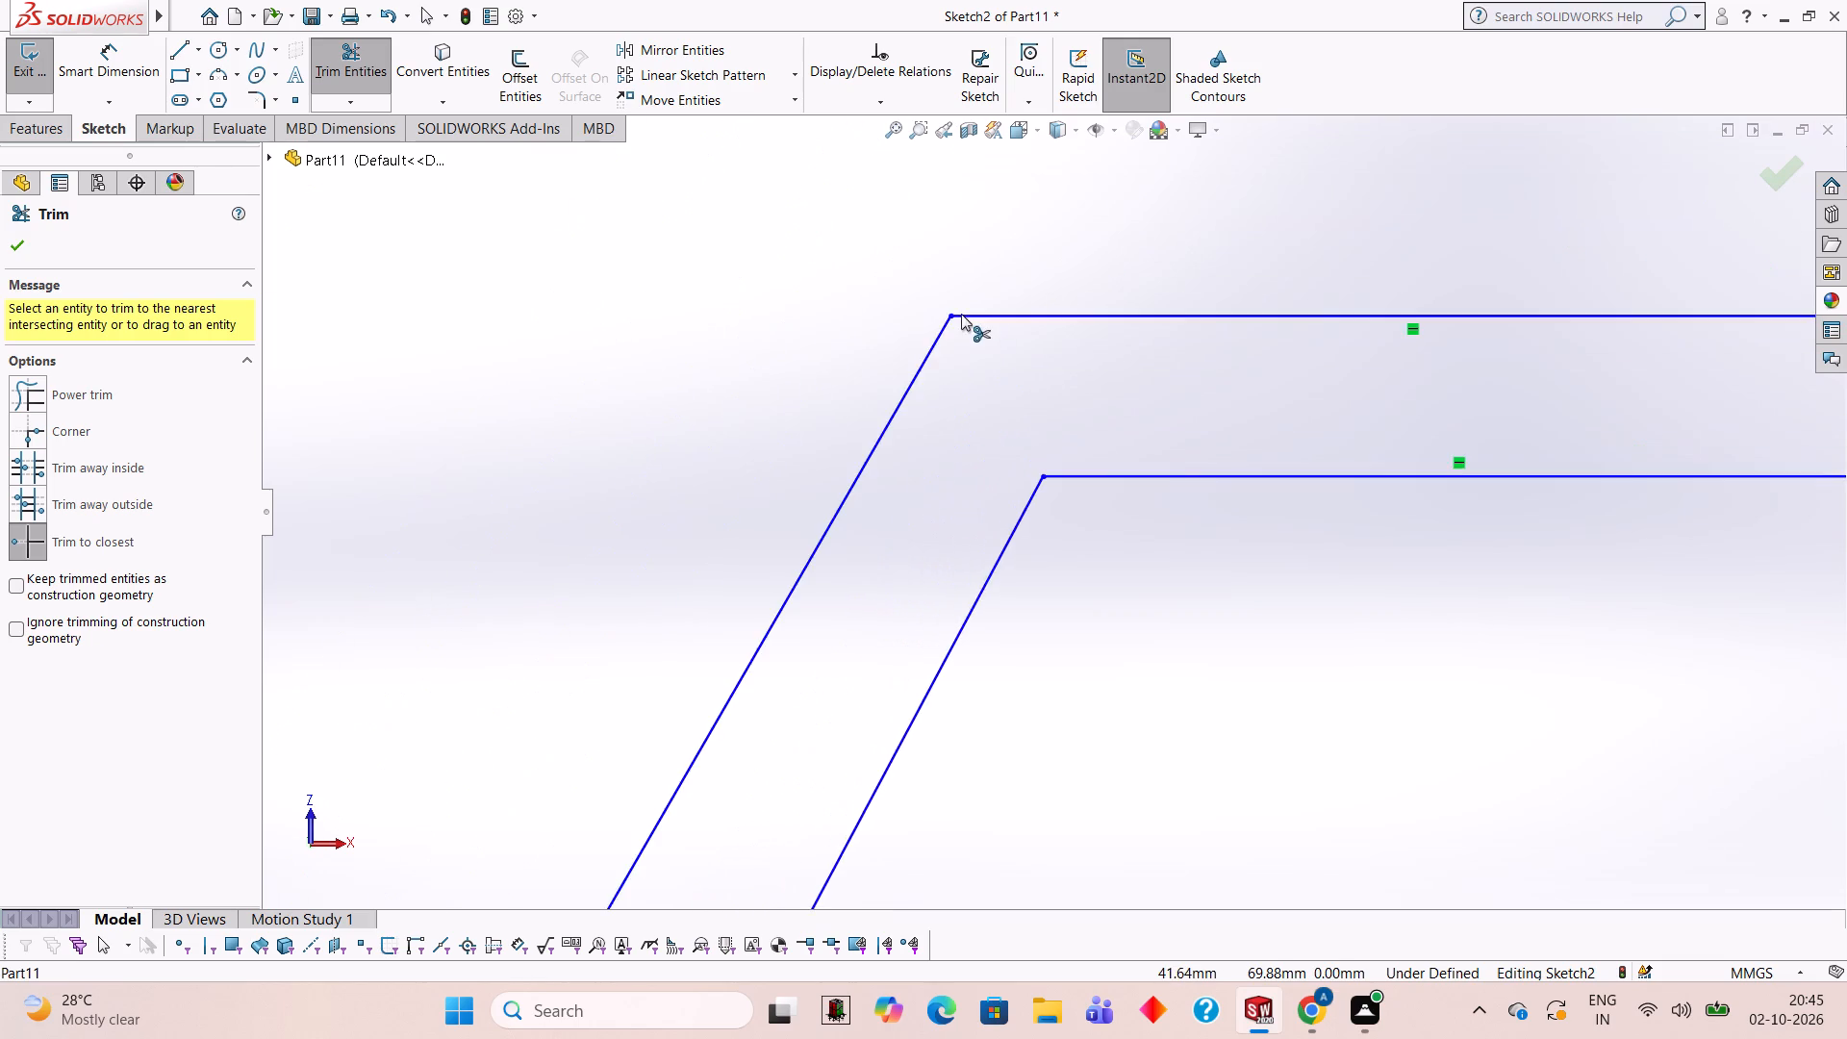
scroll(961, 314, "down", 8)
scroll(1035, 564, "up", 5)
scroll(1667, 591, "up", 9)
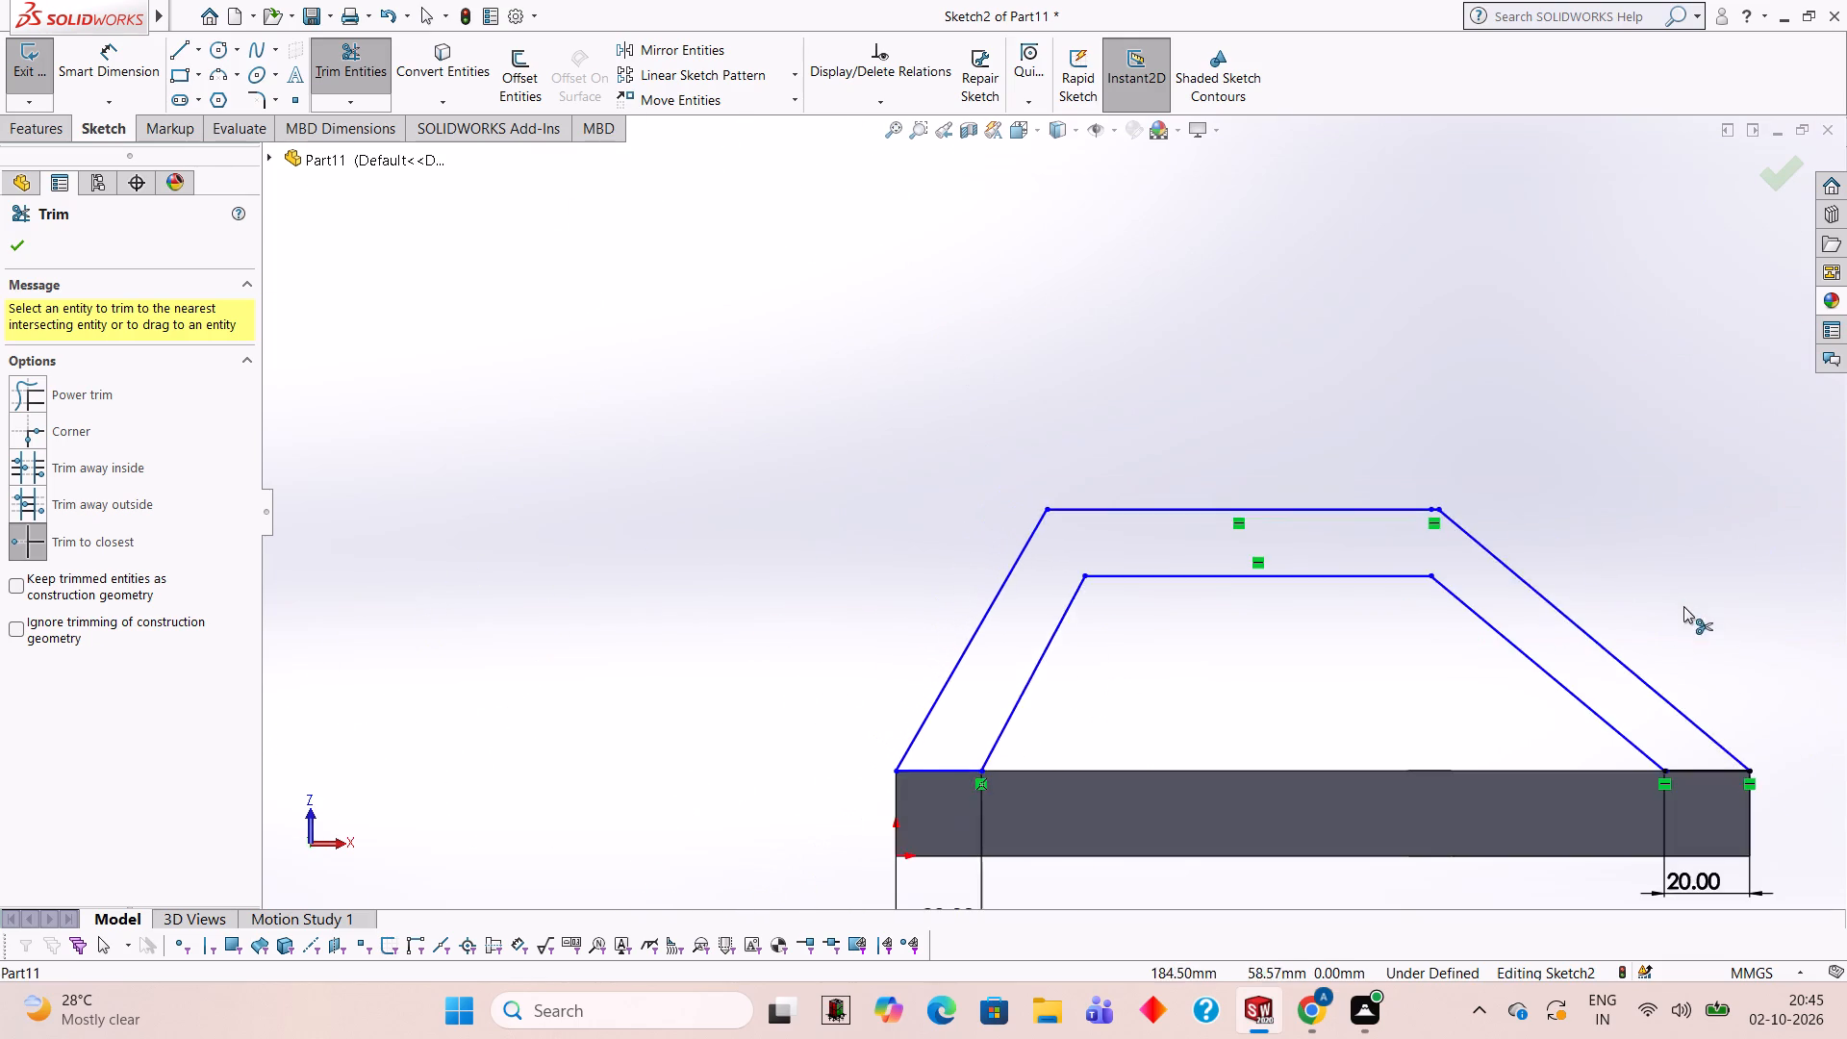
scroll(1563, 594, "down", 5)
scroll(1148, 562, "down", 4)
scroll(1102, 490, "down", 4)
scroll(1065, 383, "up", 9)
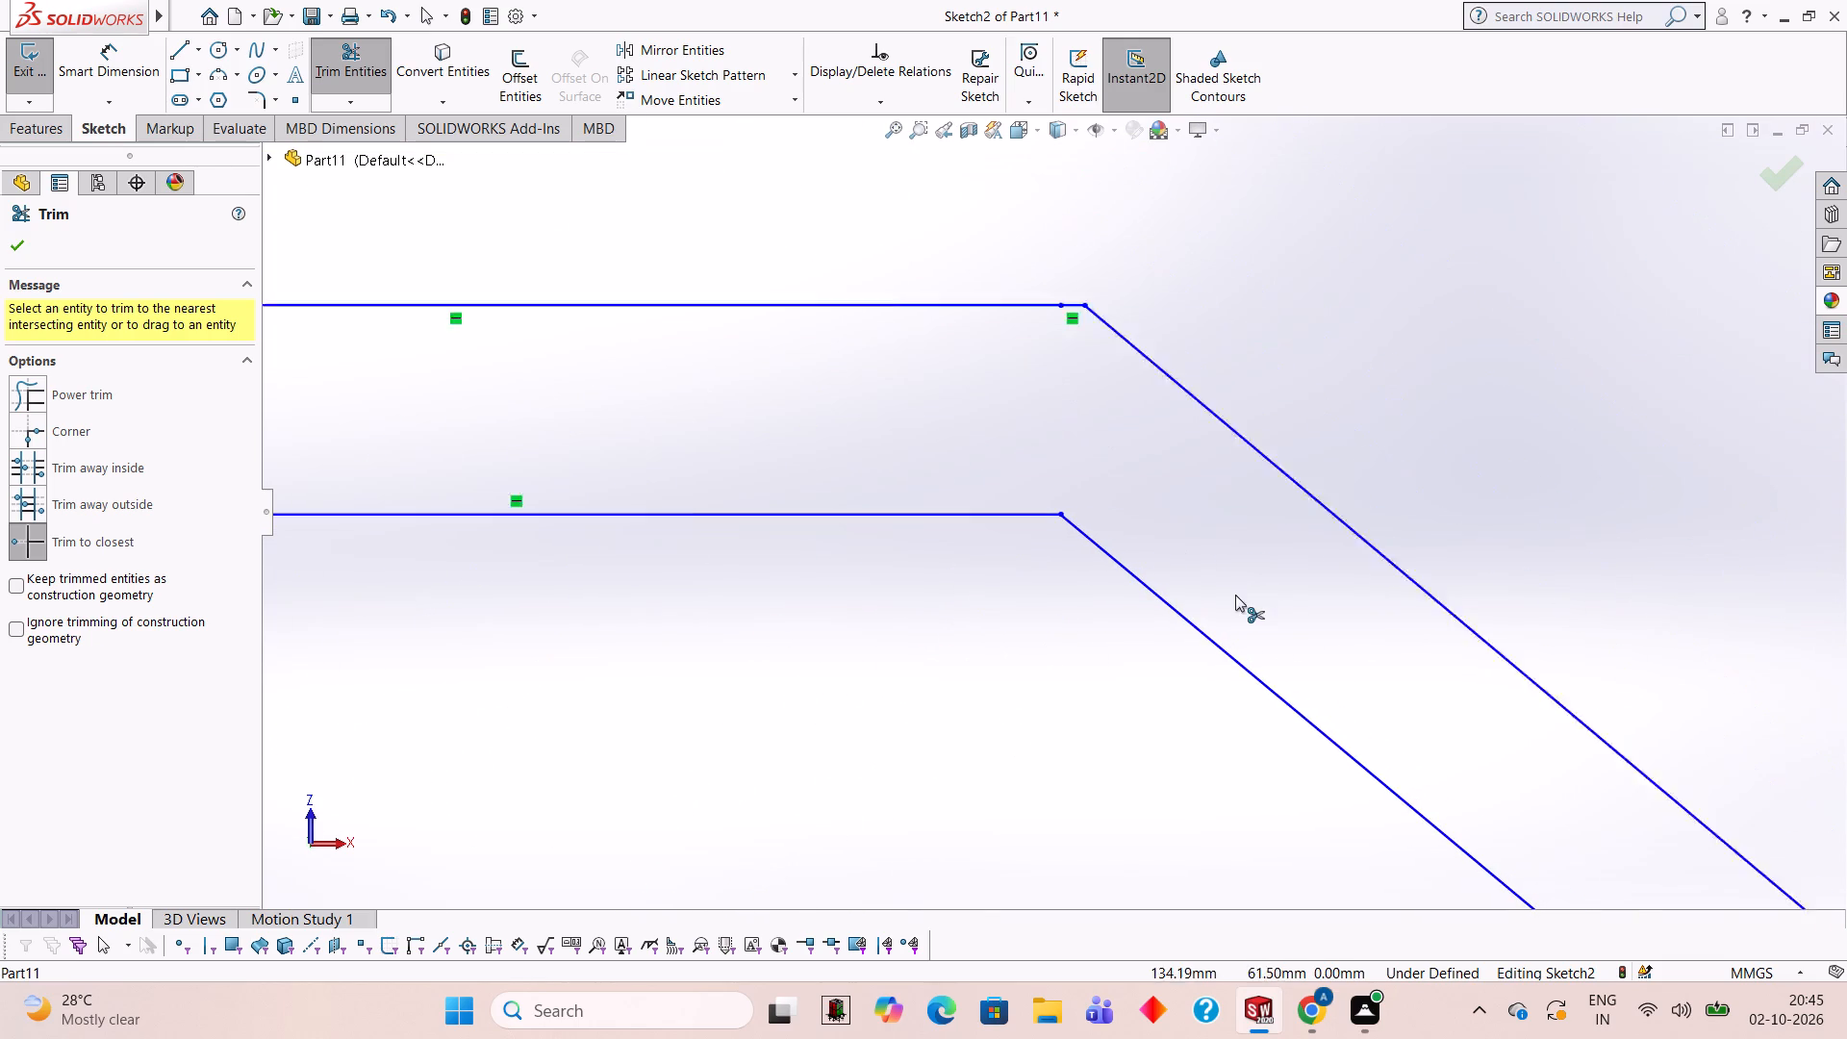
scroll(1433, 946, "up", 2)
scroll(1403, 809, "up", 5)
Trim away the short segment at the inner end of the right base and the rest of the right base line.
scroll(1383, 803, "down", 8)
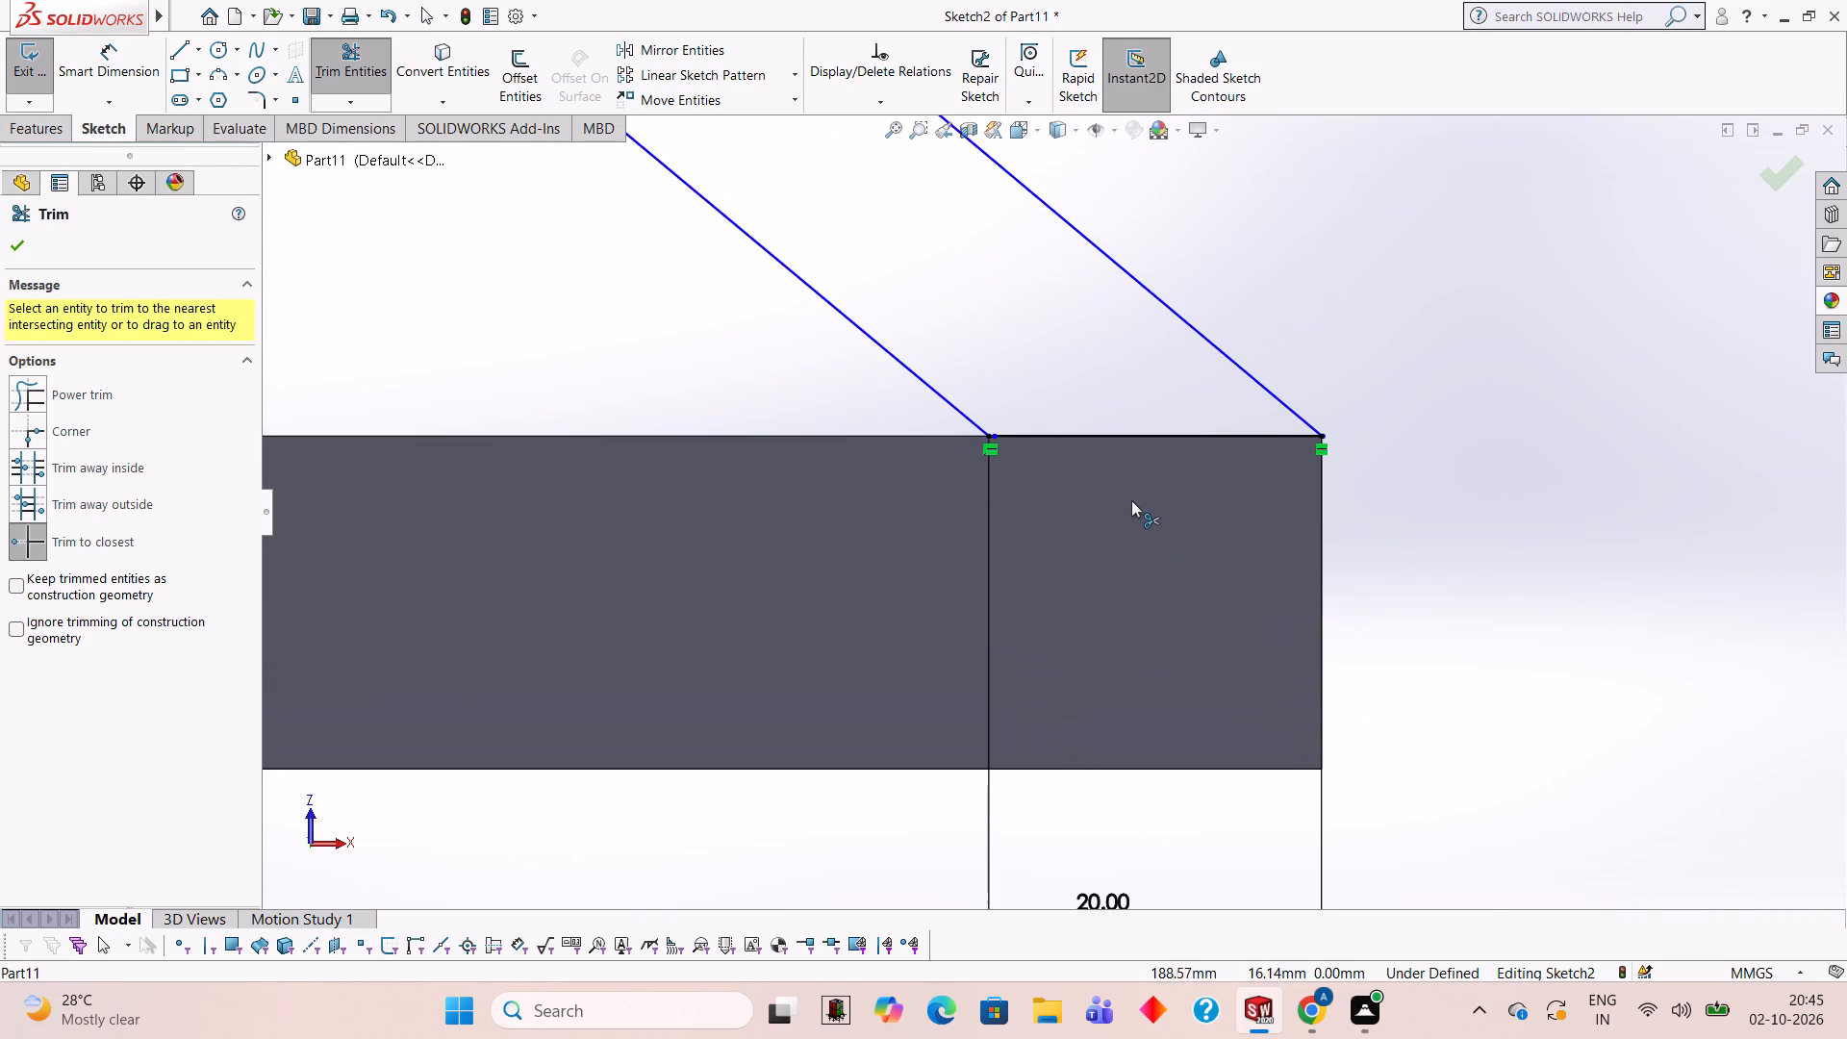
scroll(1089, 456, "down", 4)
scroll(949, 407, "down", 3)
scroll(872, 484, "down", 7)
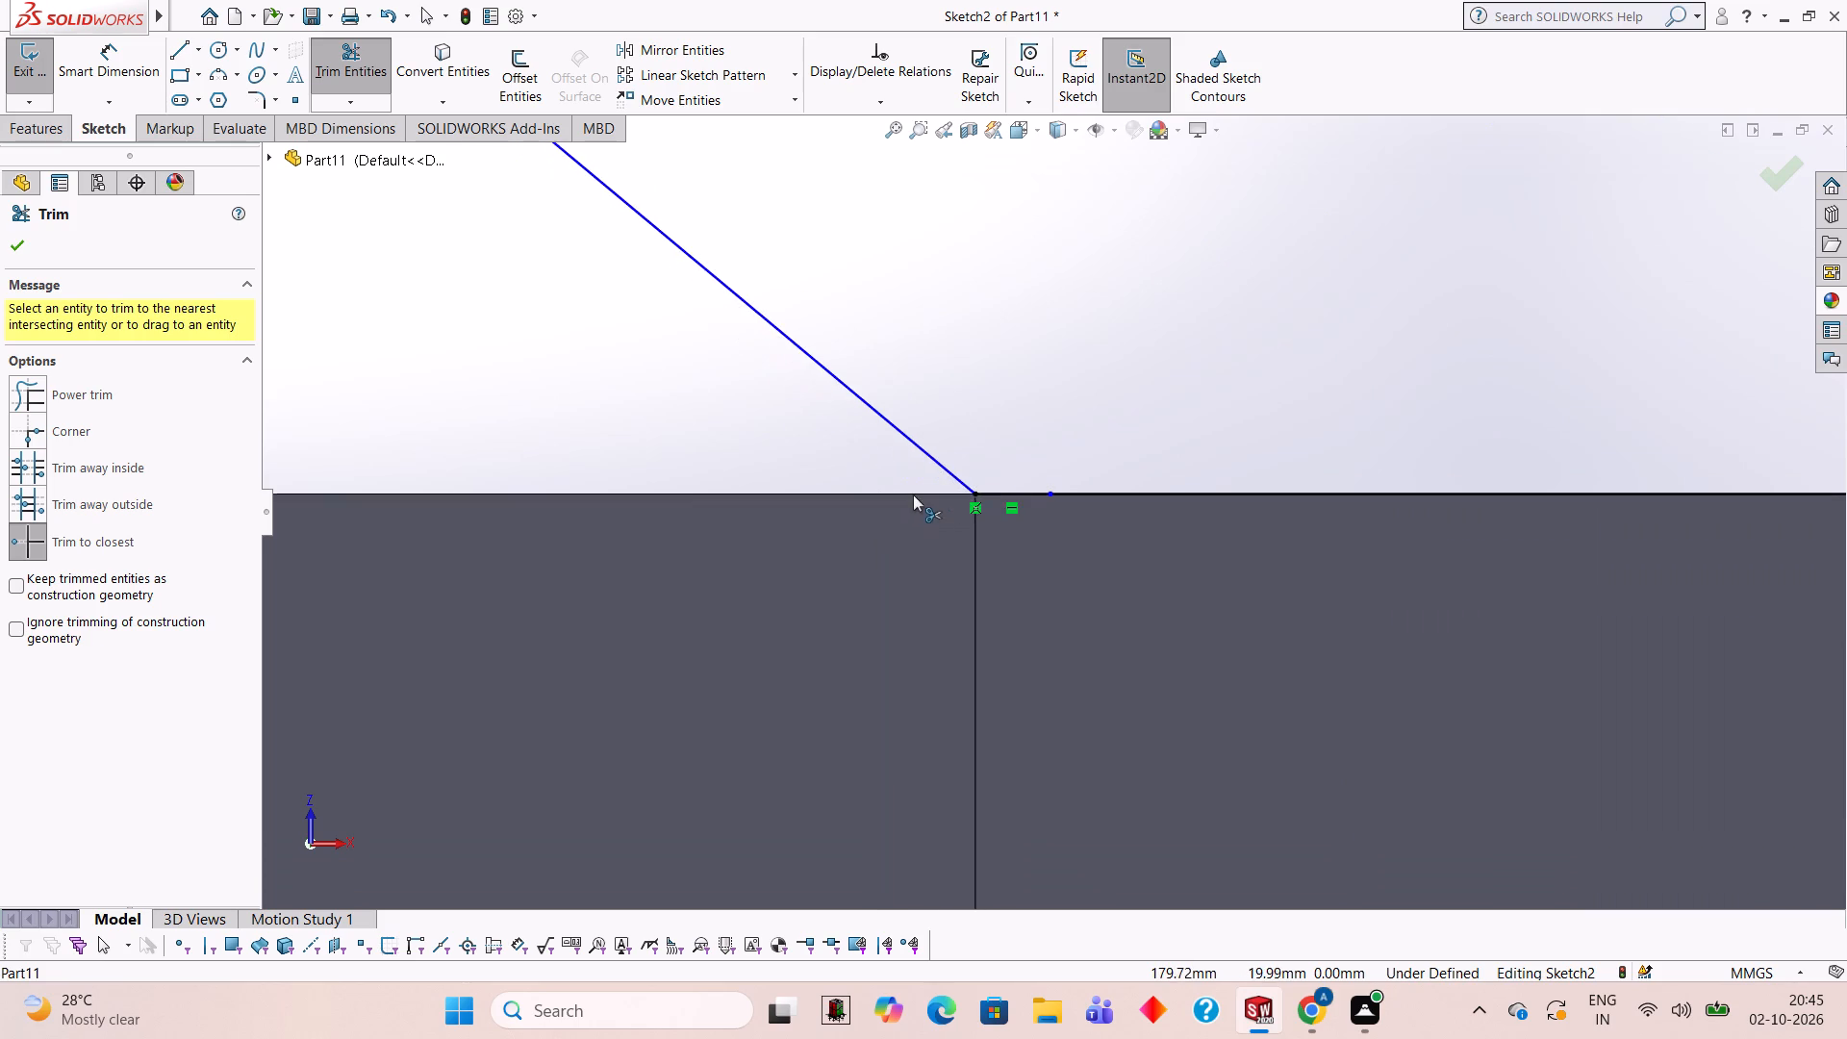
scroll(913, 494, "down", 2)
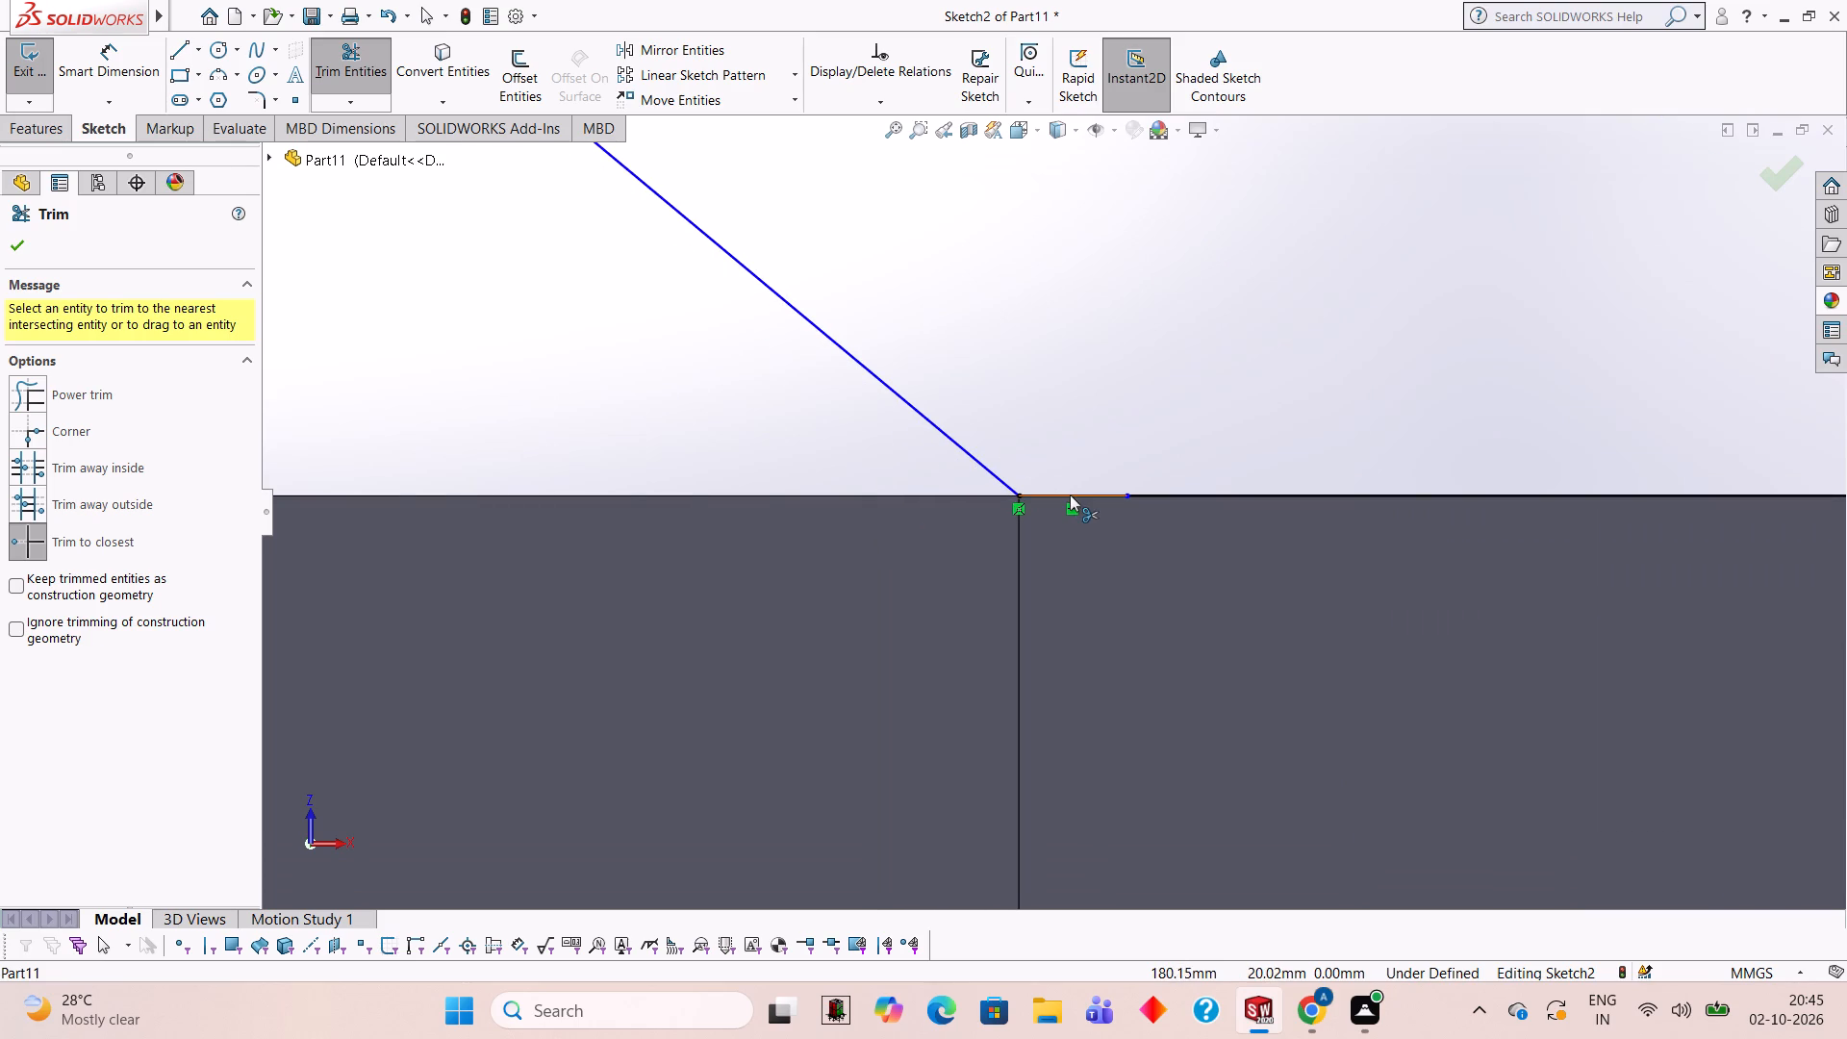
left_click(1070, 494)
left_click(1105, 499)
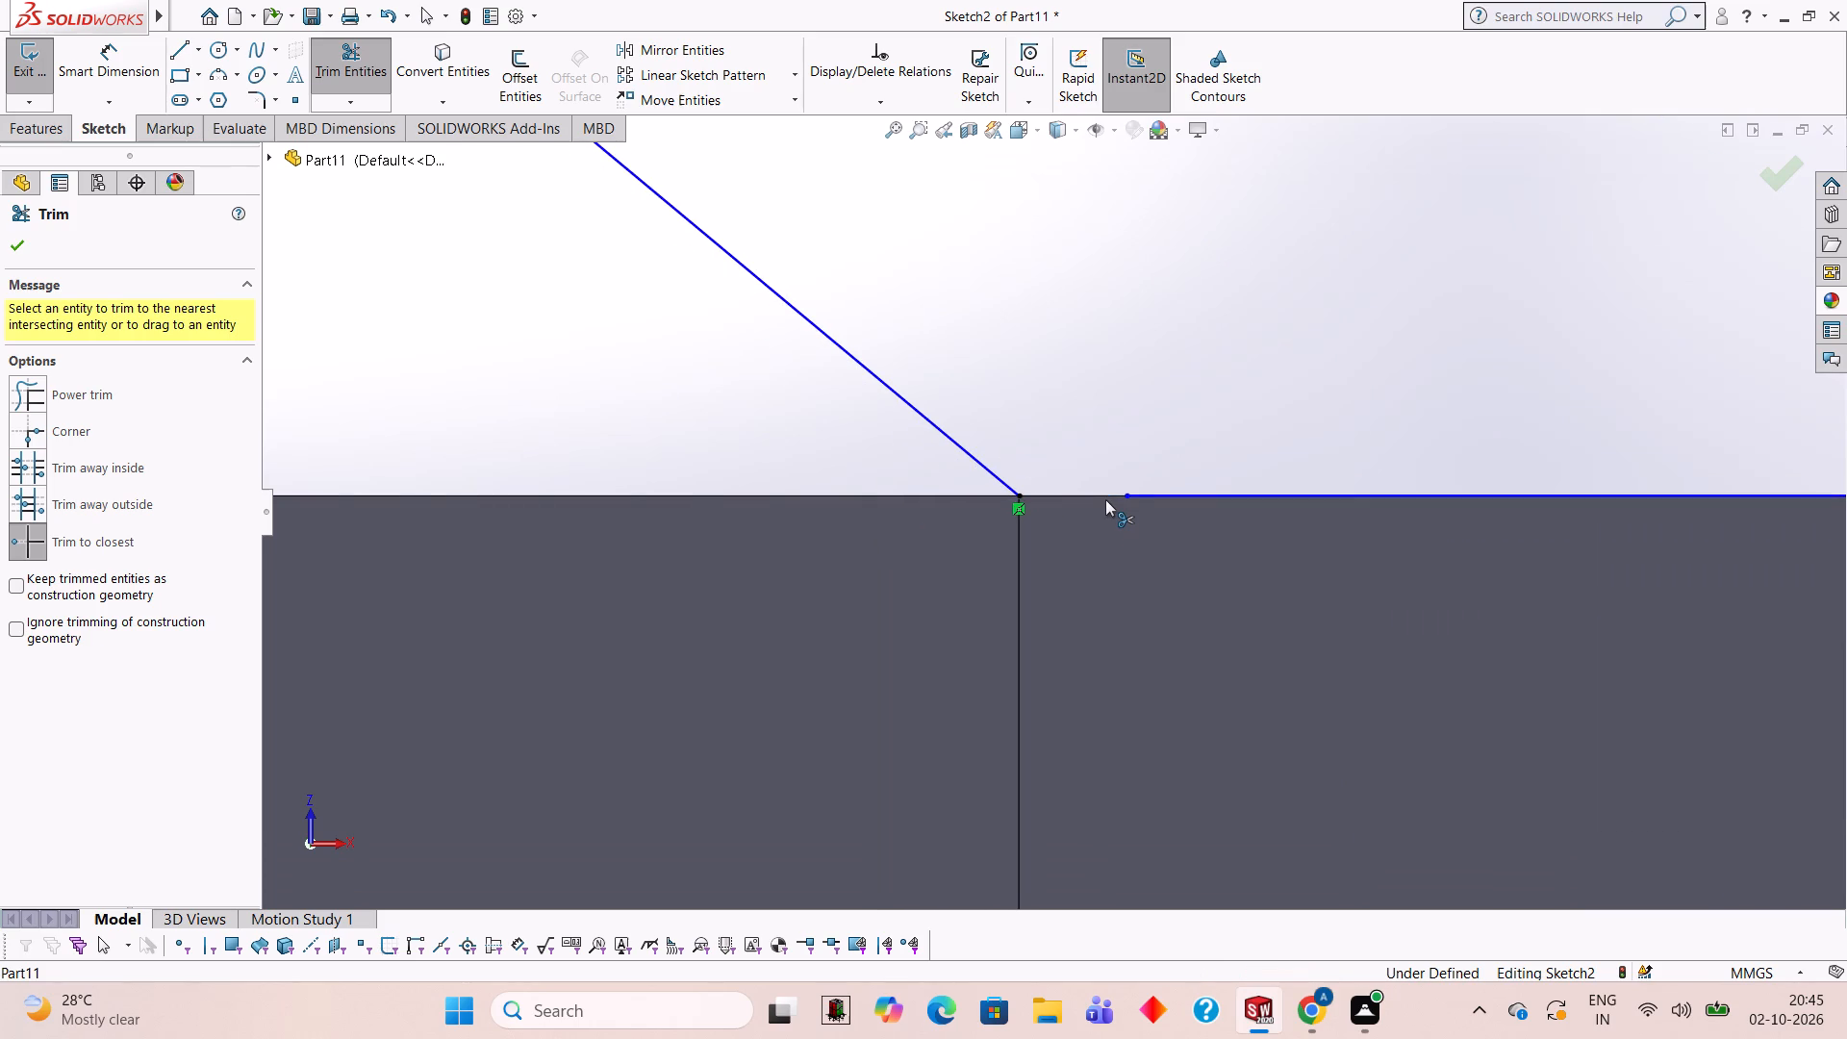
left_click(1183, 493)
scroll(1183, 493, "up", 14)
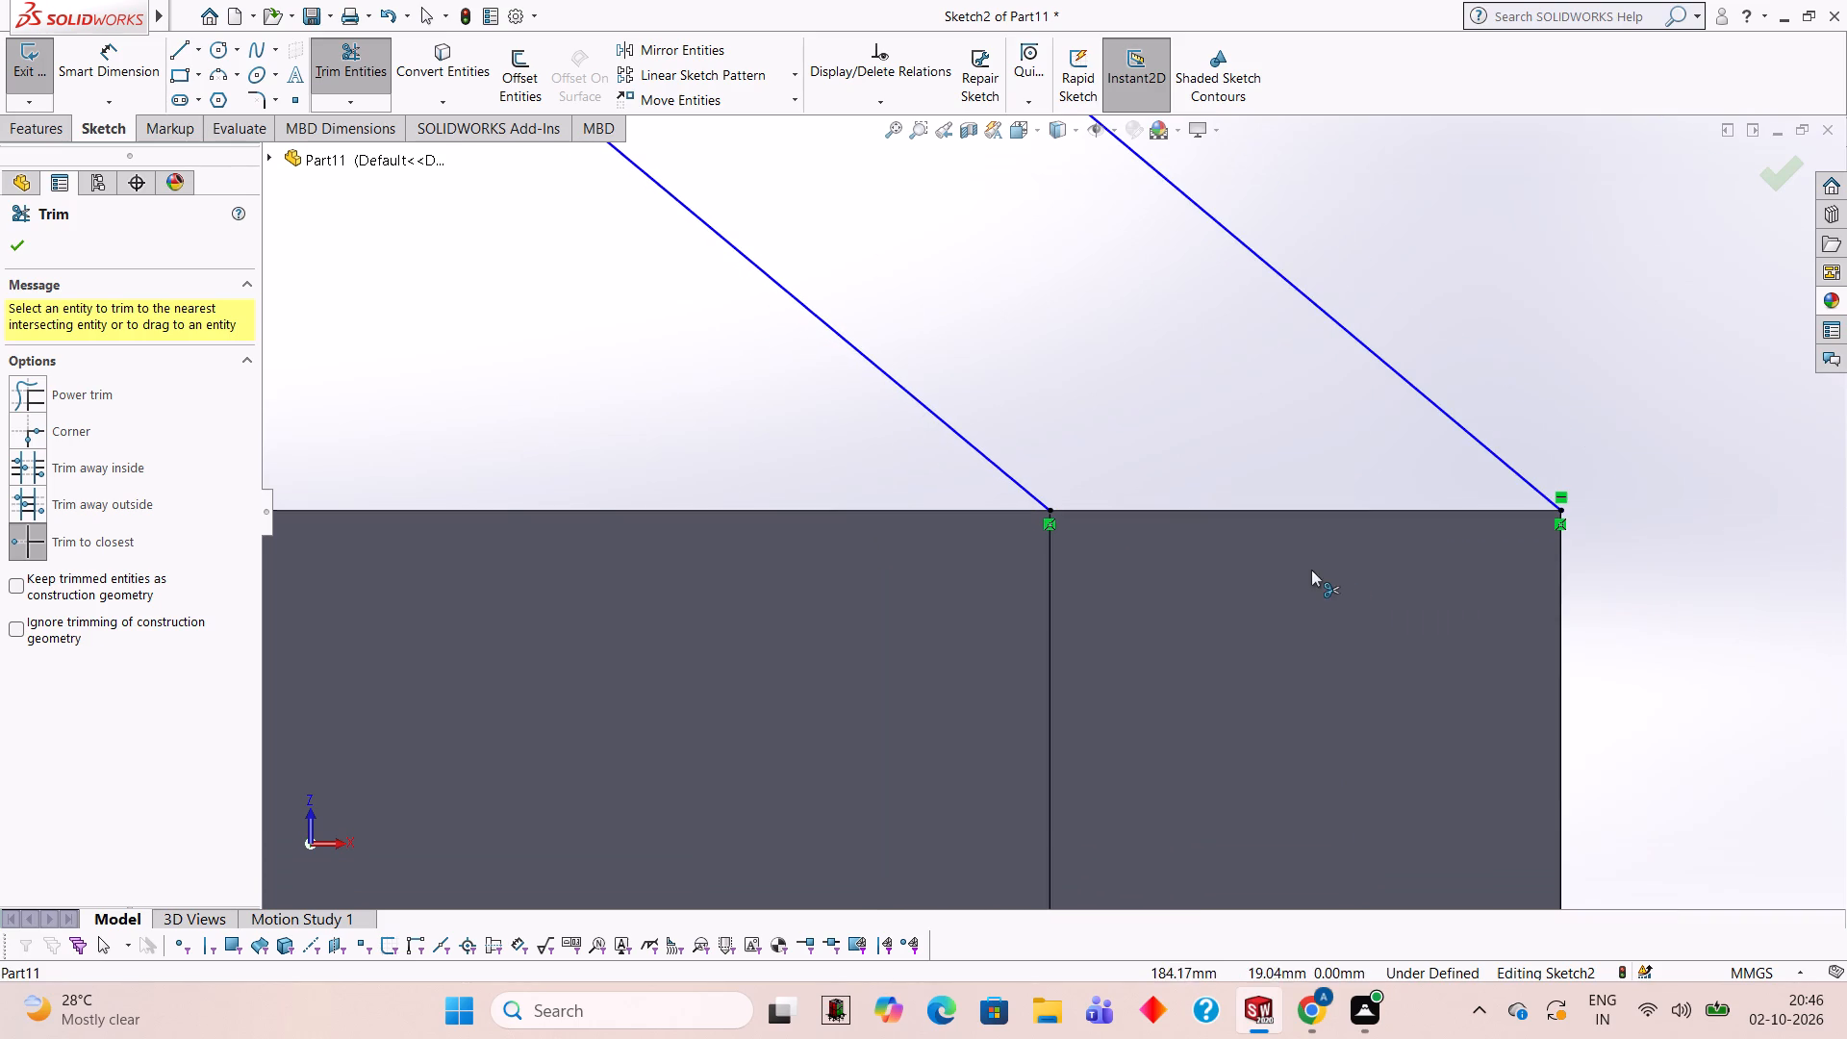
Draw a 20 mm horizontal base line from the outer right side line's lower end to the inner right side line's lower end.
left_click(188, 51)
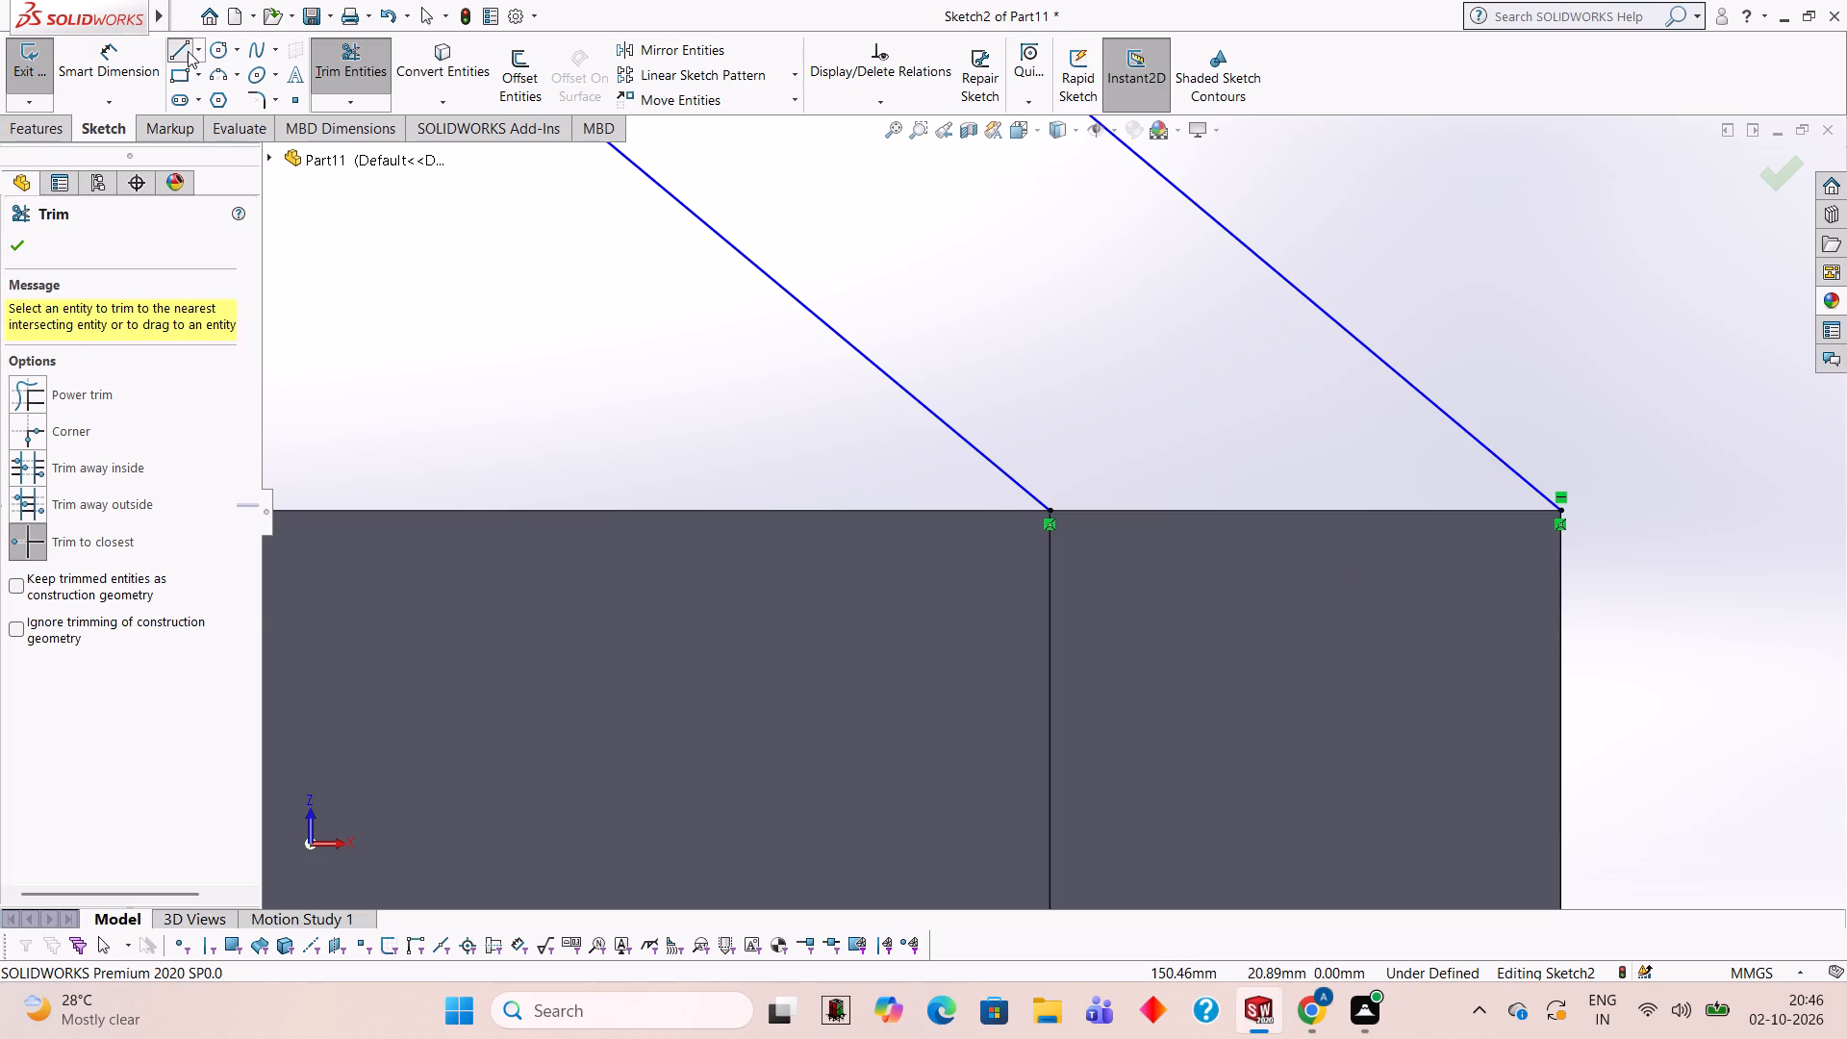
left_click(1556, 508)
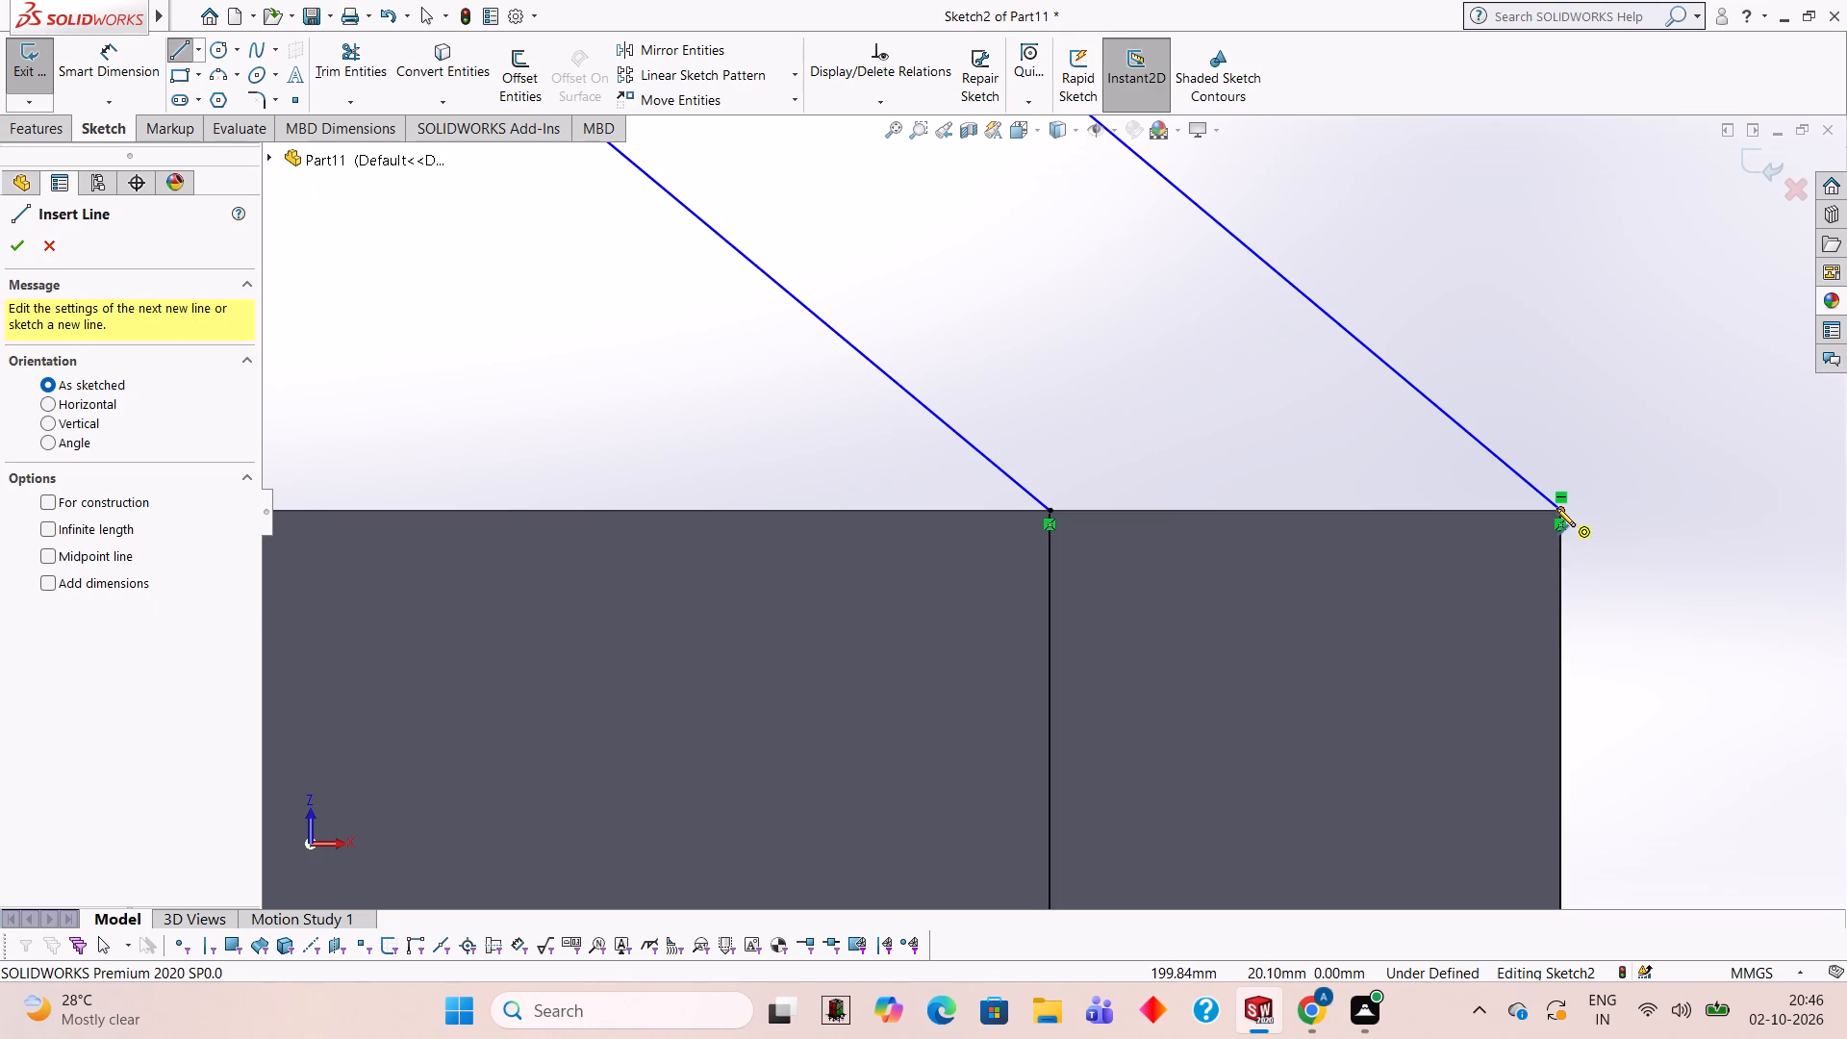
left_click(1050, 512)
scroll(1172, 628, "up", 7)
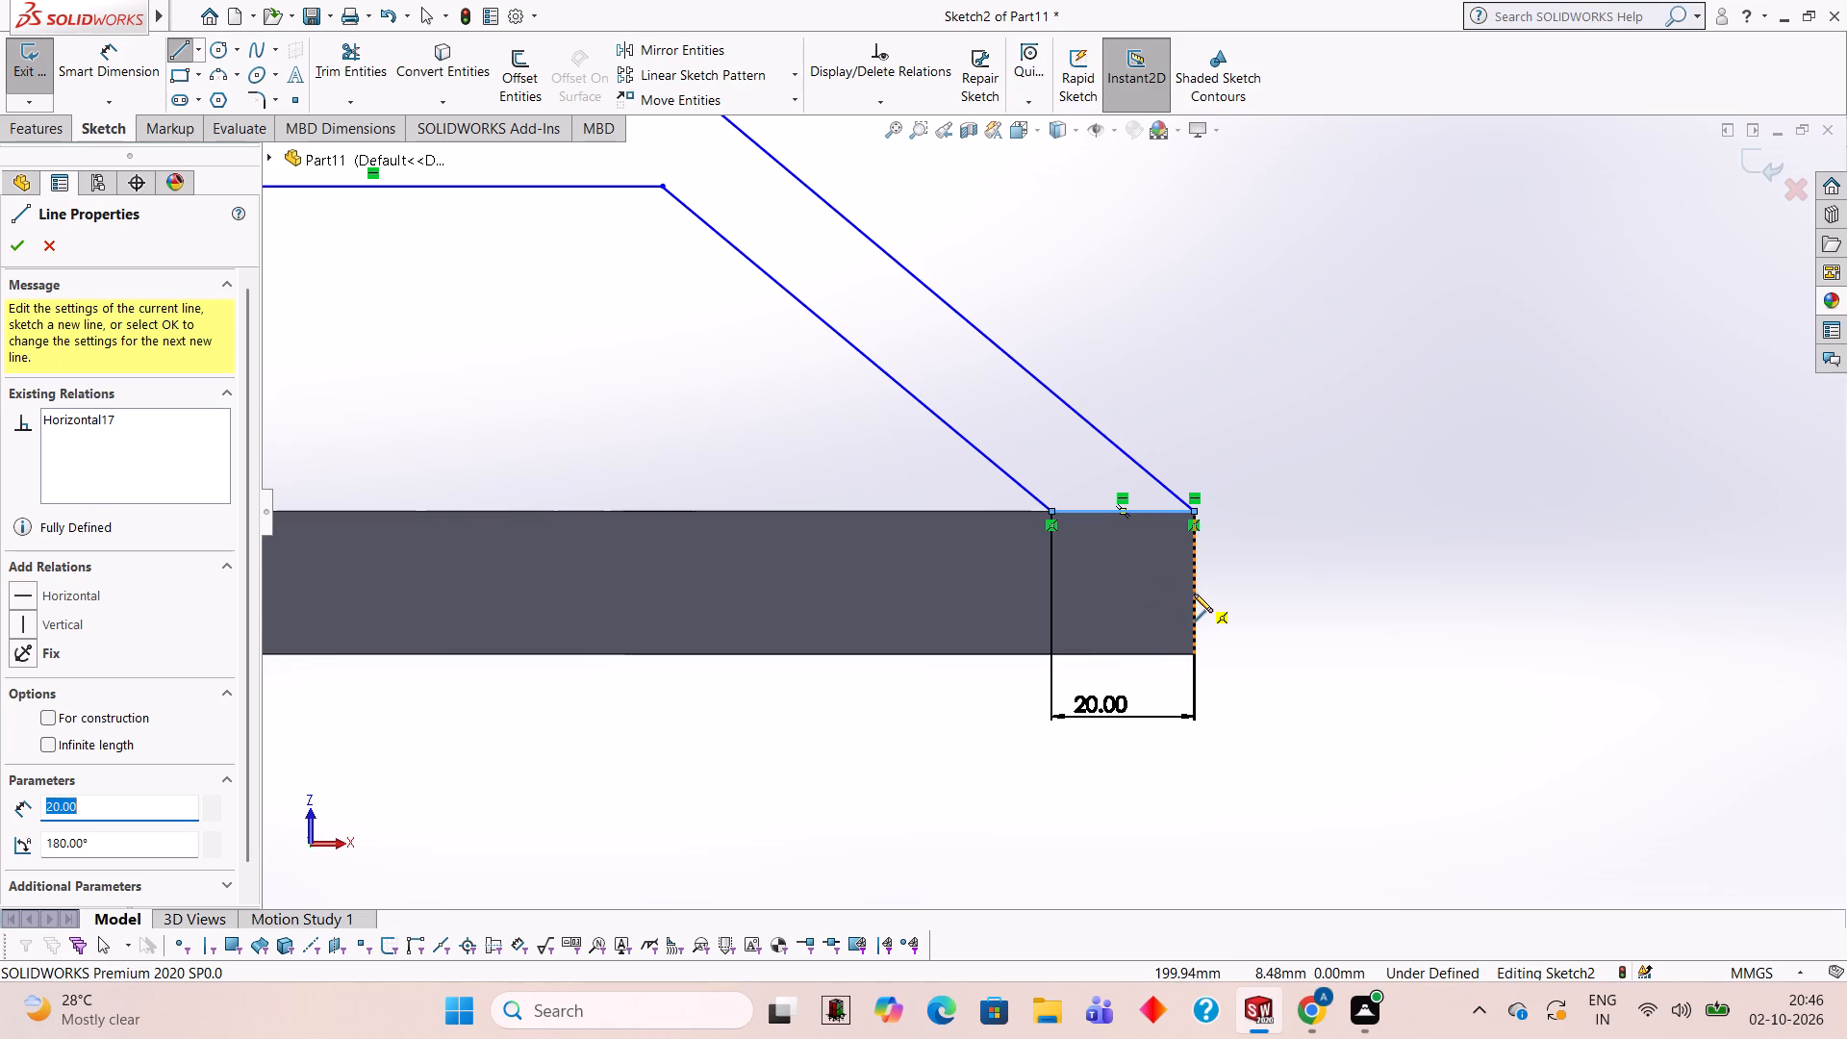
Examine the outer top line's junction with the outer right side line for leftover segments.
left_click(356, 67)
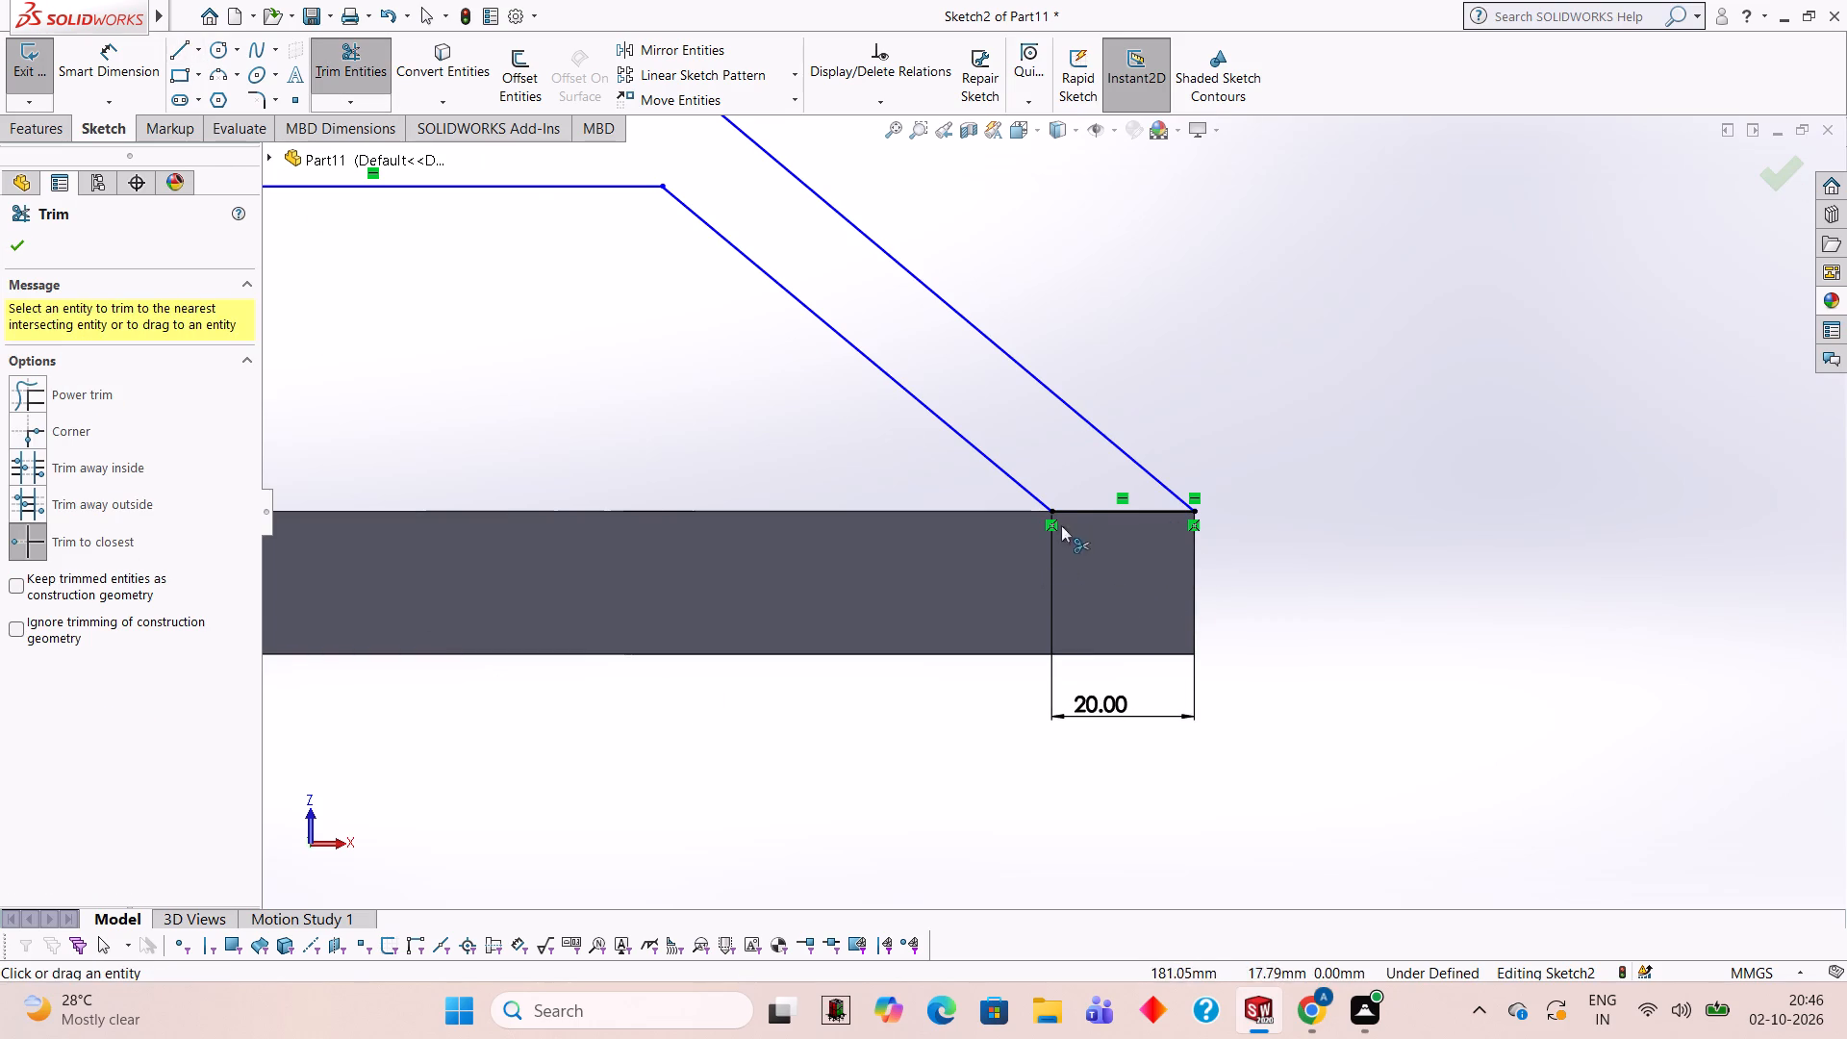
scroll(893, 515, "up", 3)
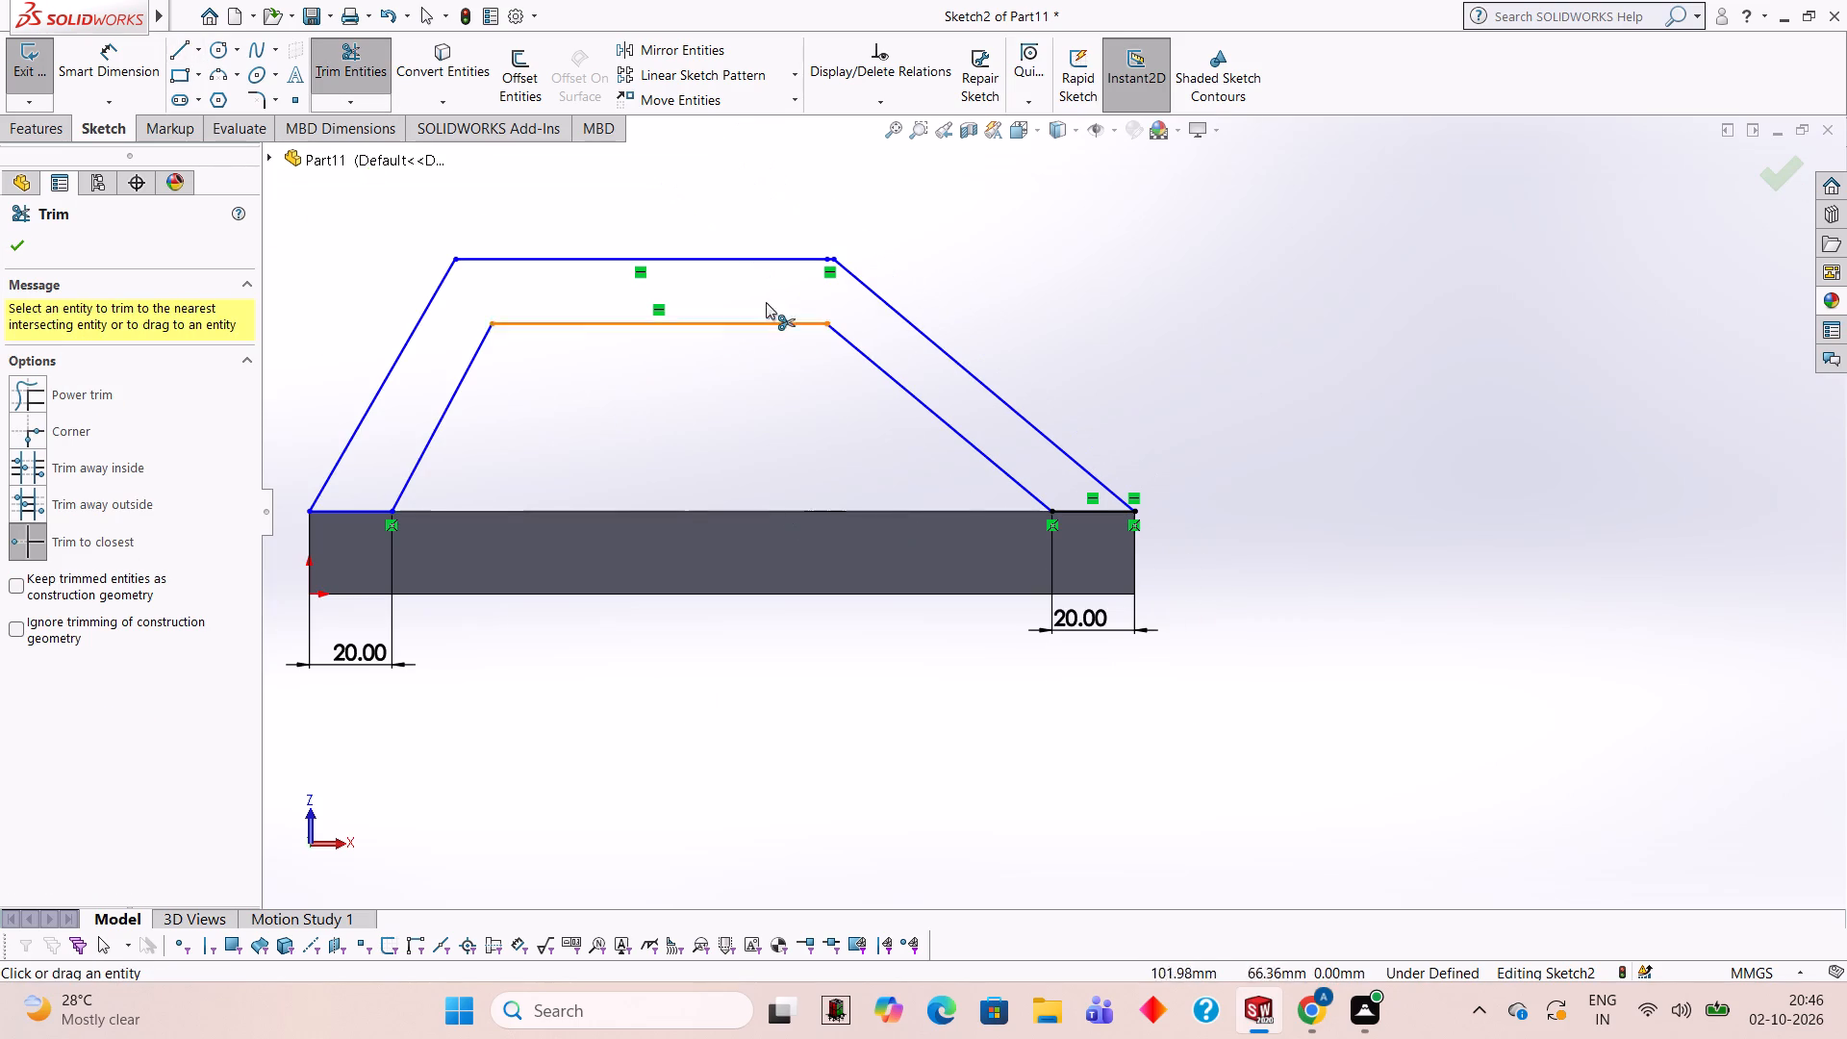
scroll(846, 244, "down", 16)
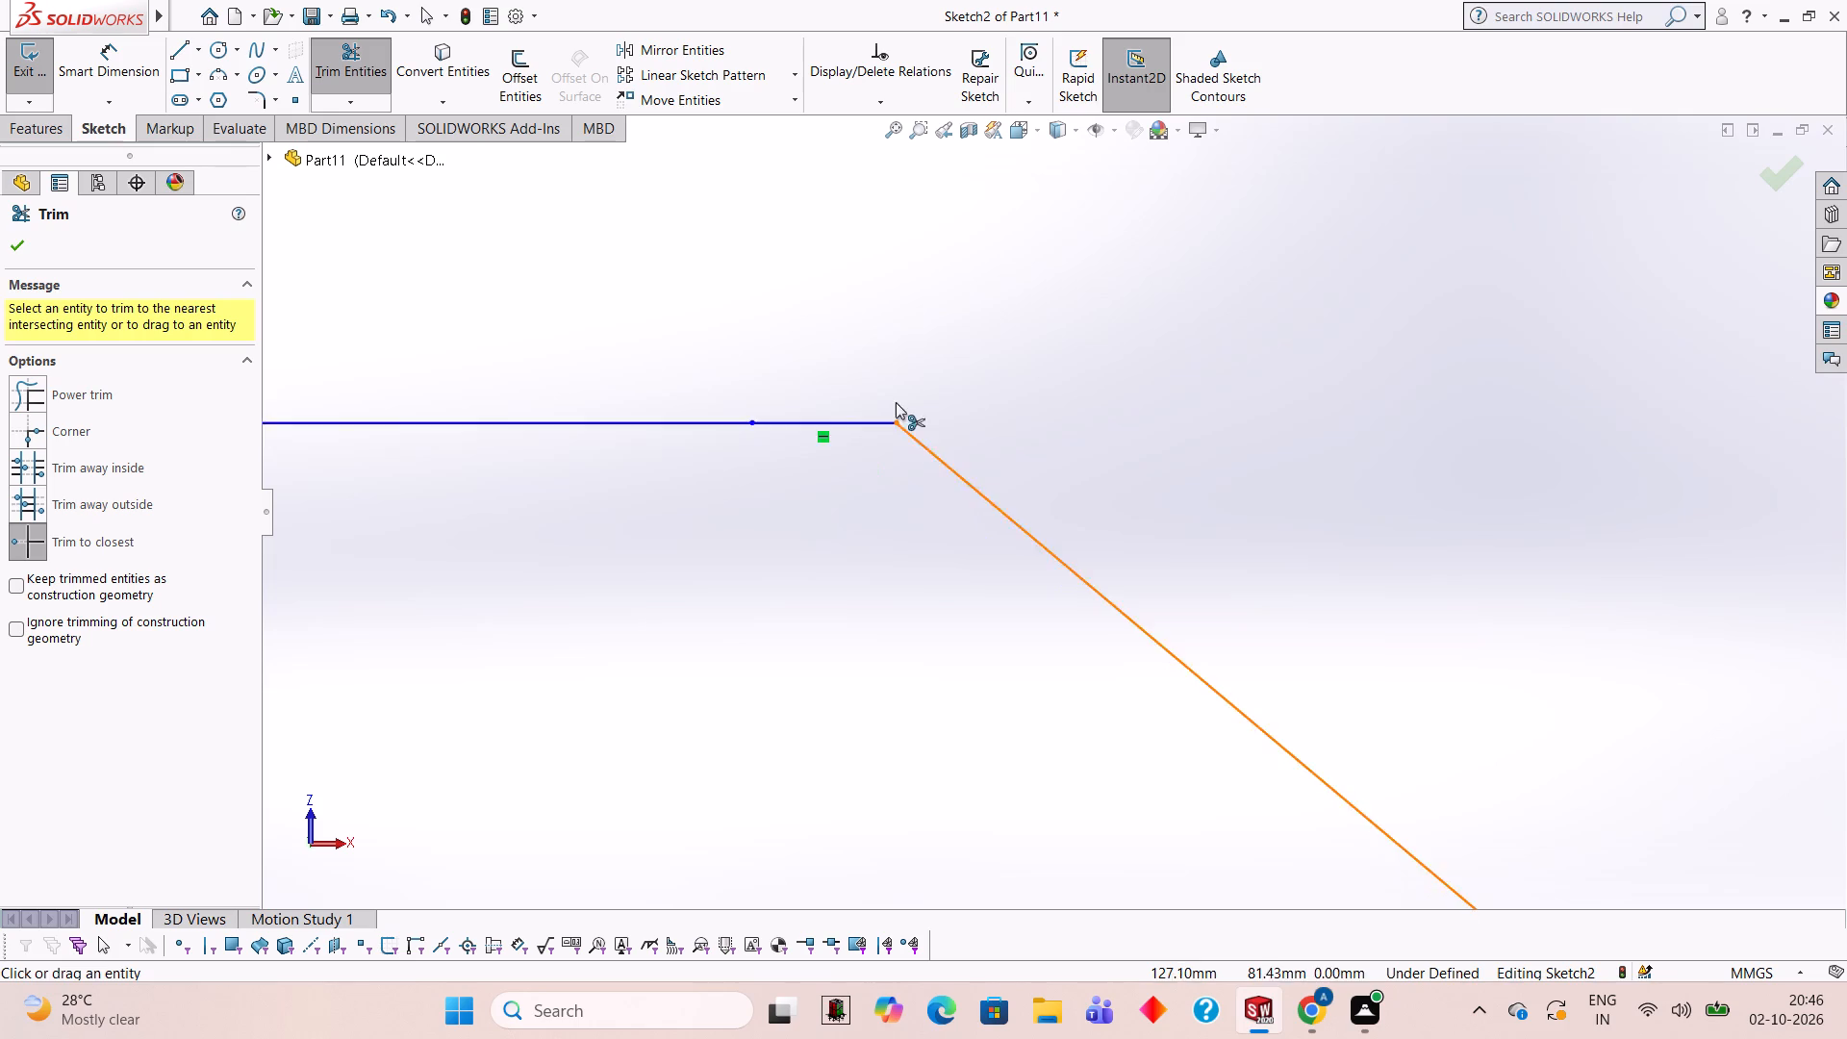
scroll(896, 402, "down", 4)
scroll(809, 498, "down", 1)
scroll(802, 496, "up", 13)
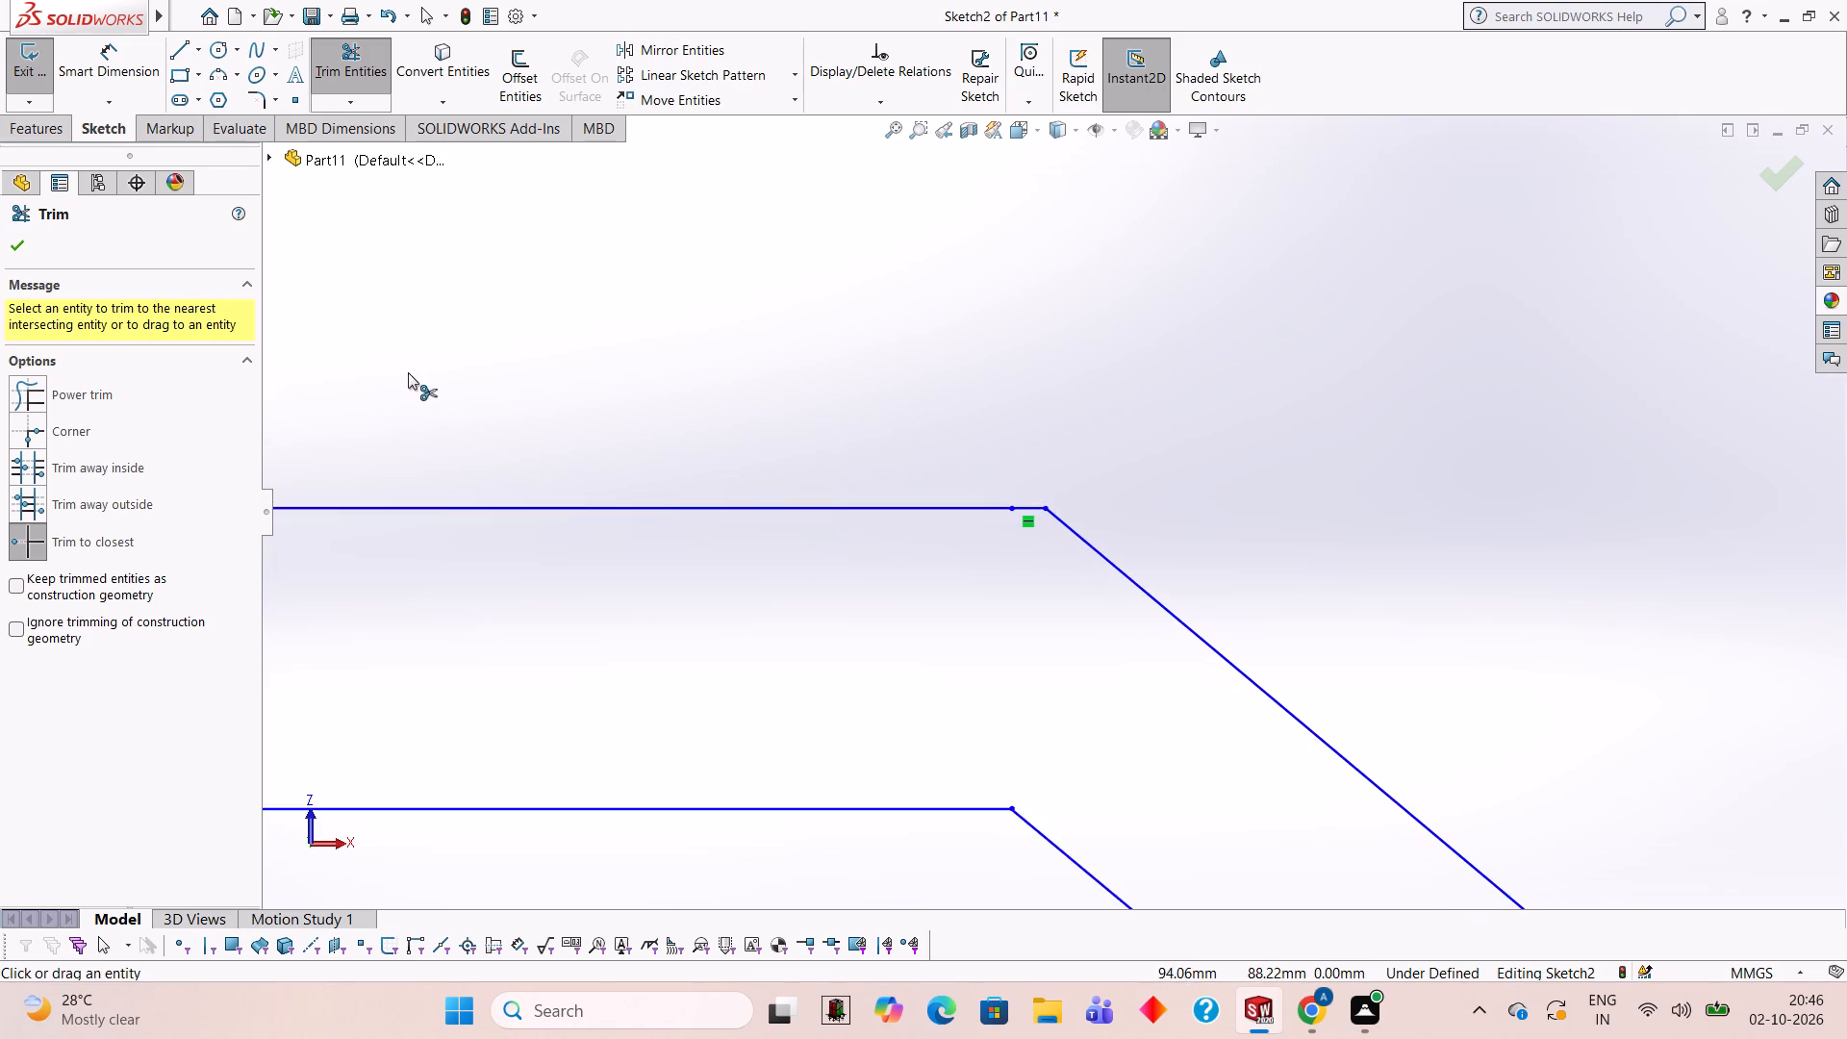
scroll(648, 499, "up", 11)
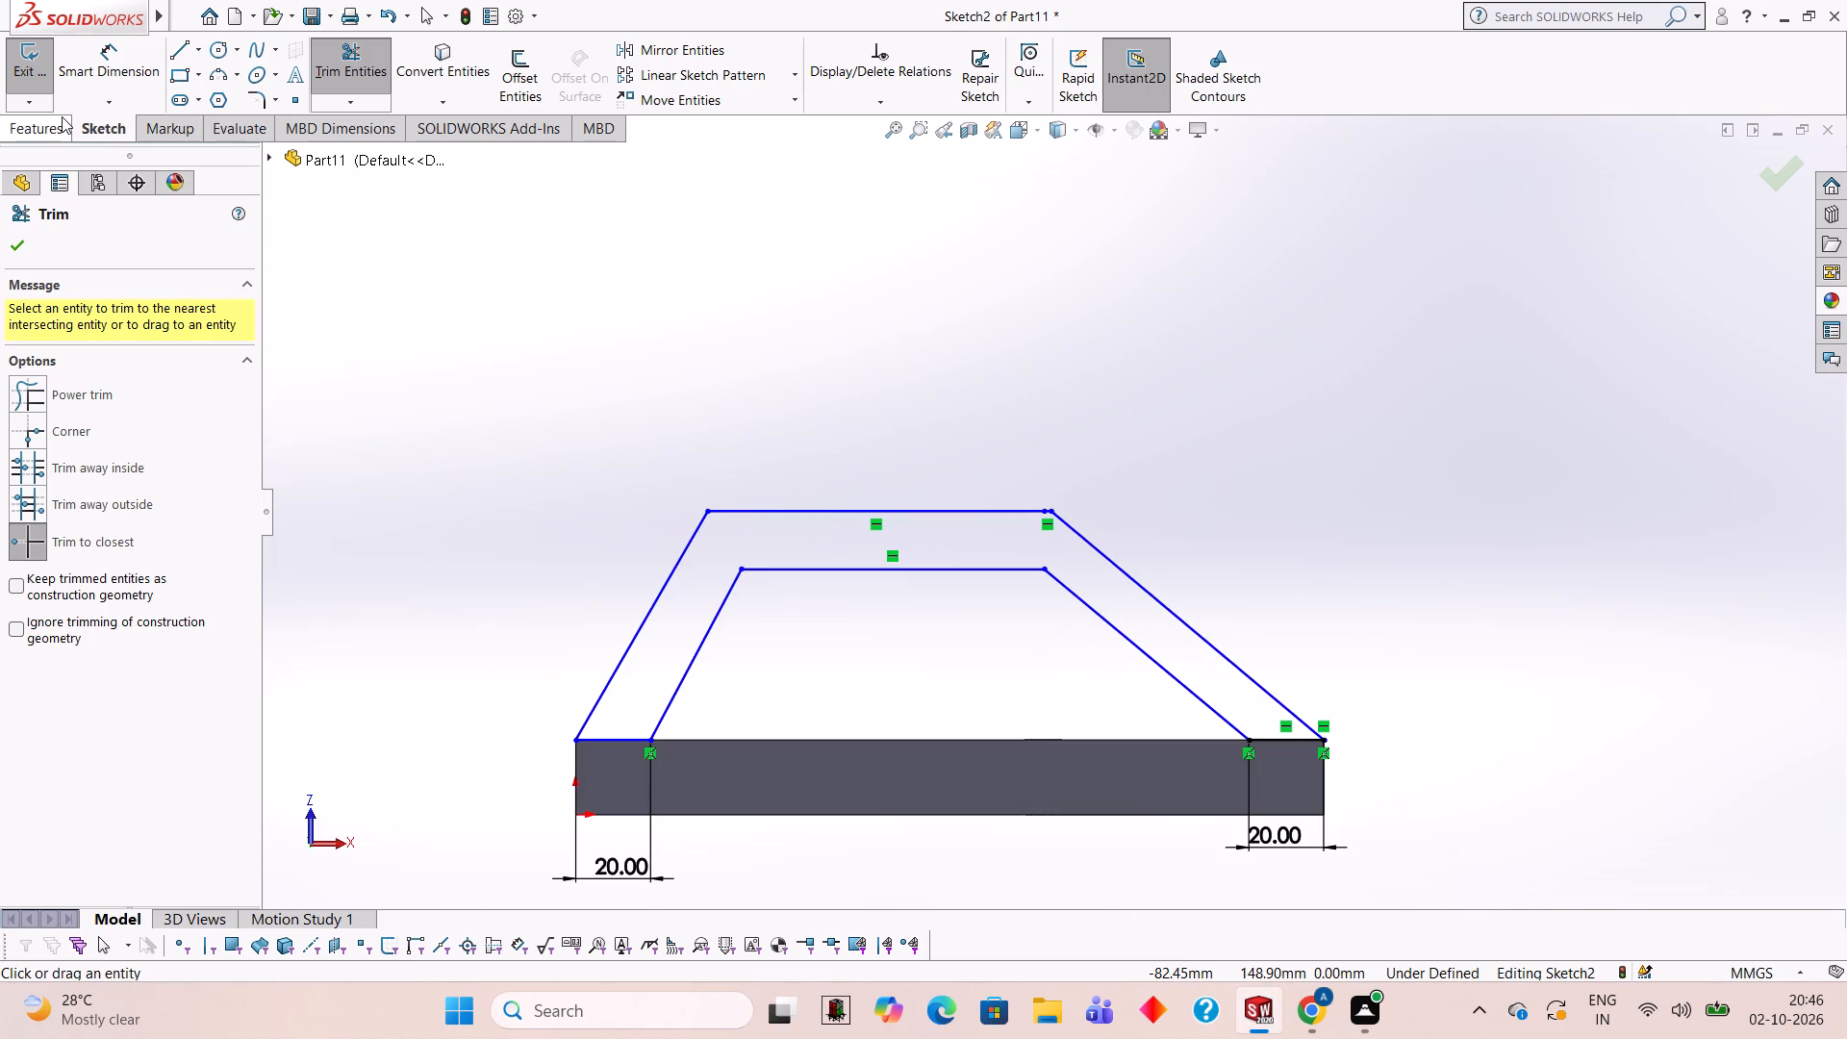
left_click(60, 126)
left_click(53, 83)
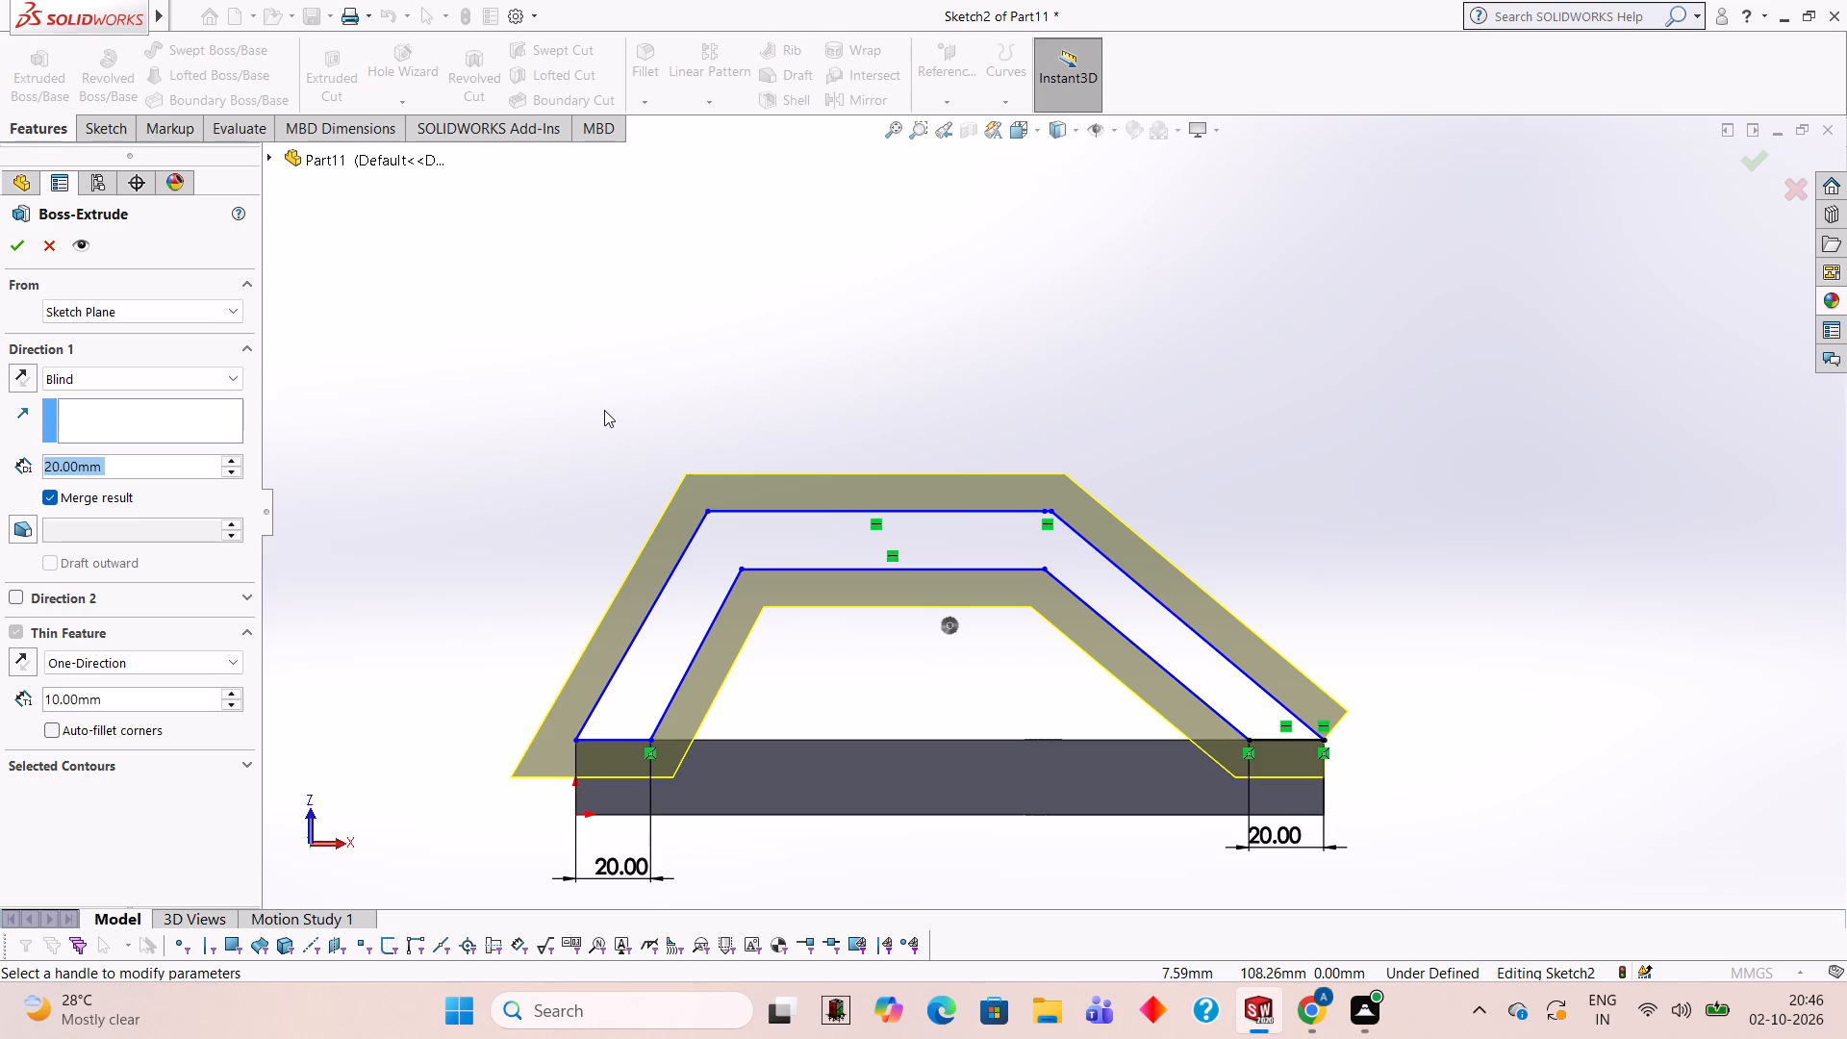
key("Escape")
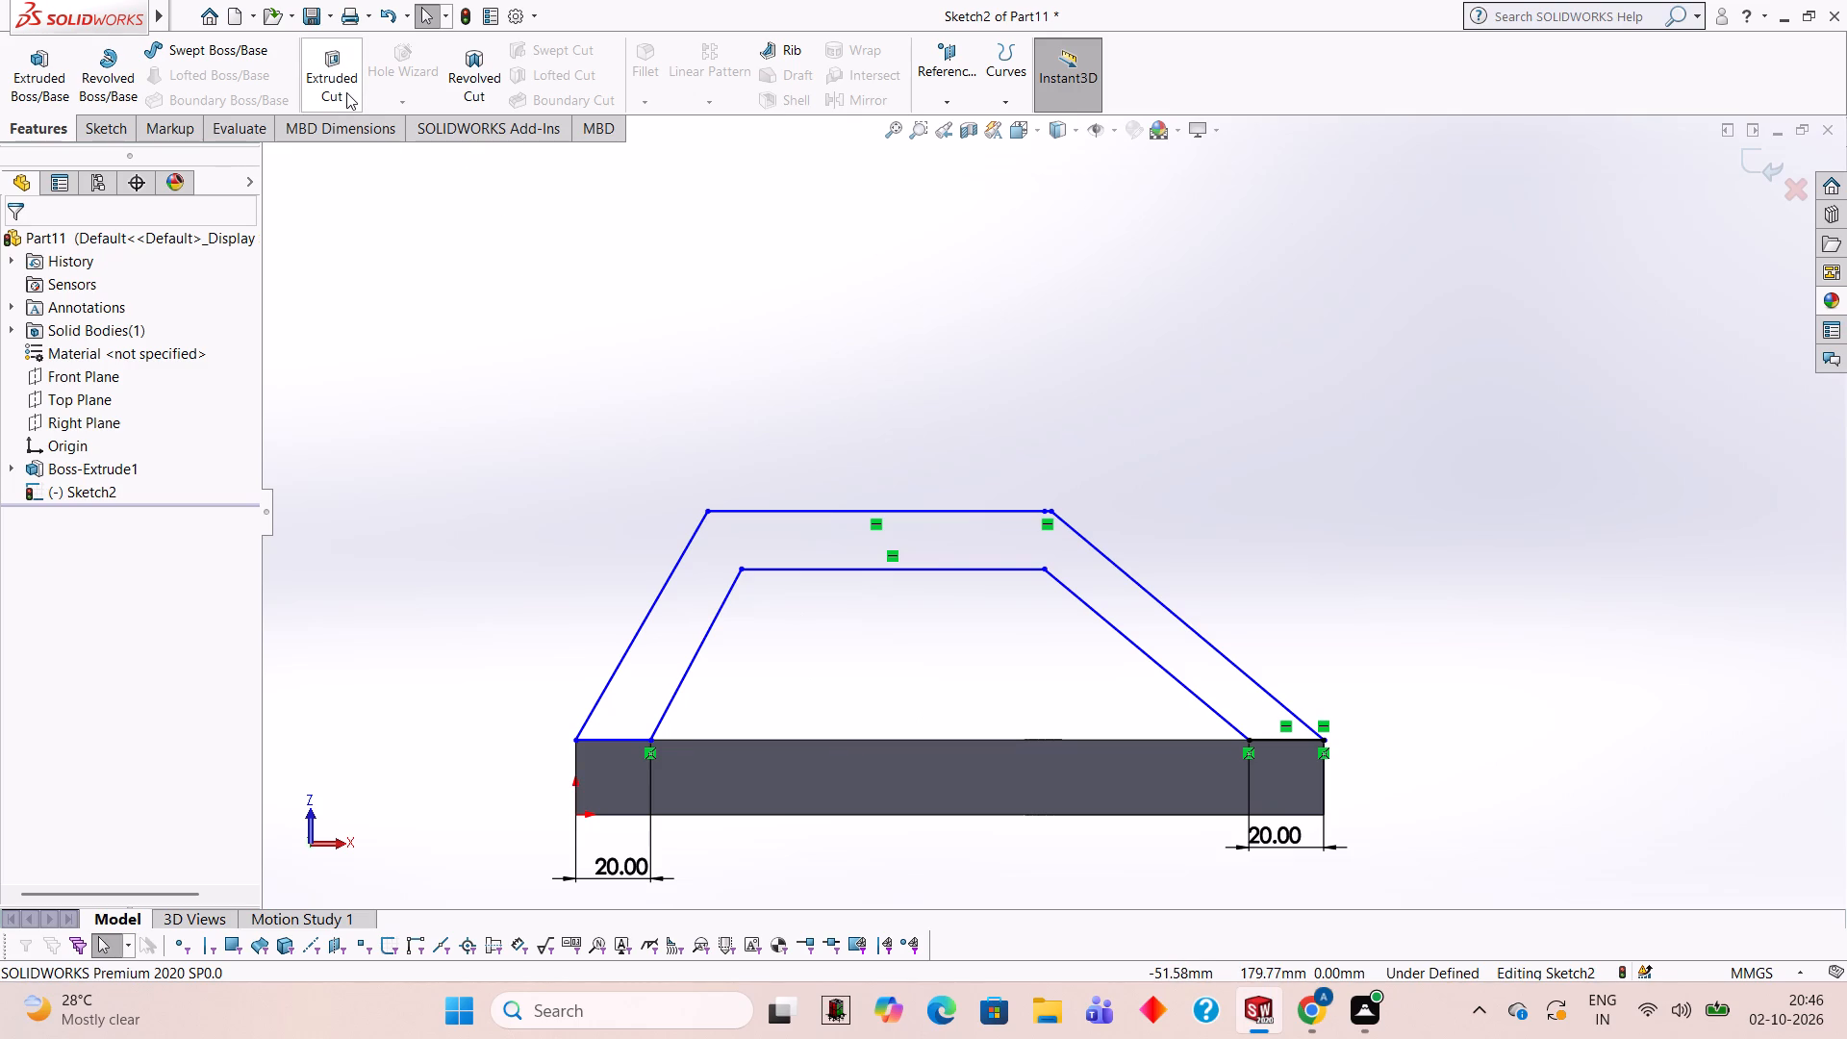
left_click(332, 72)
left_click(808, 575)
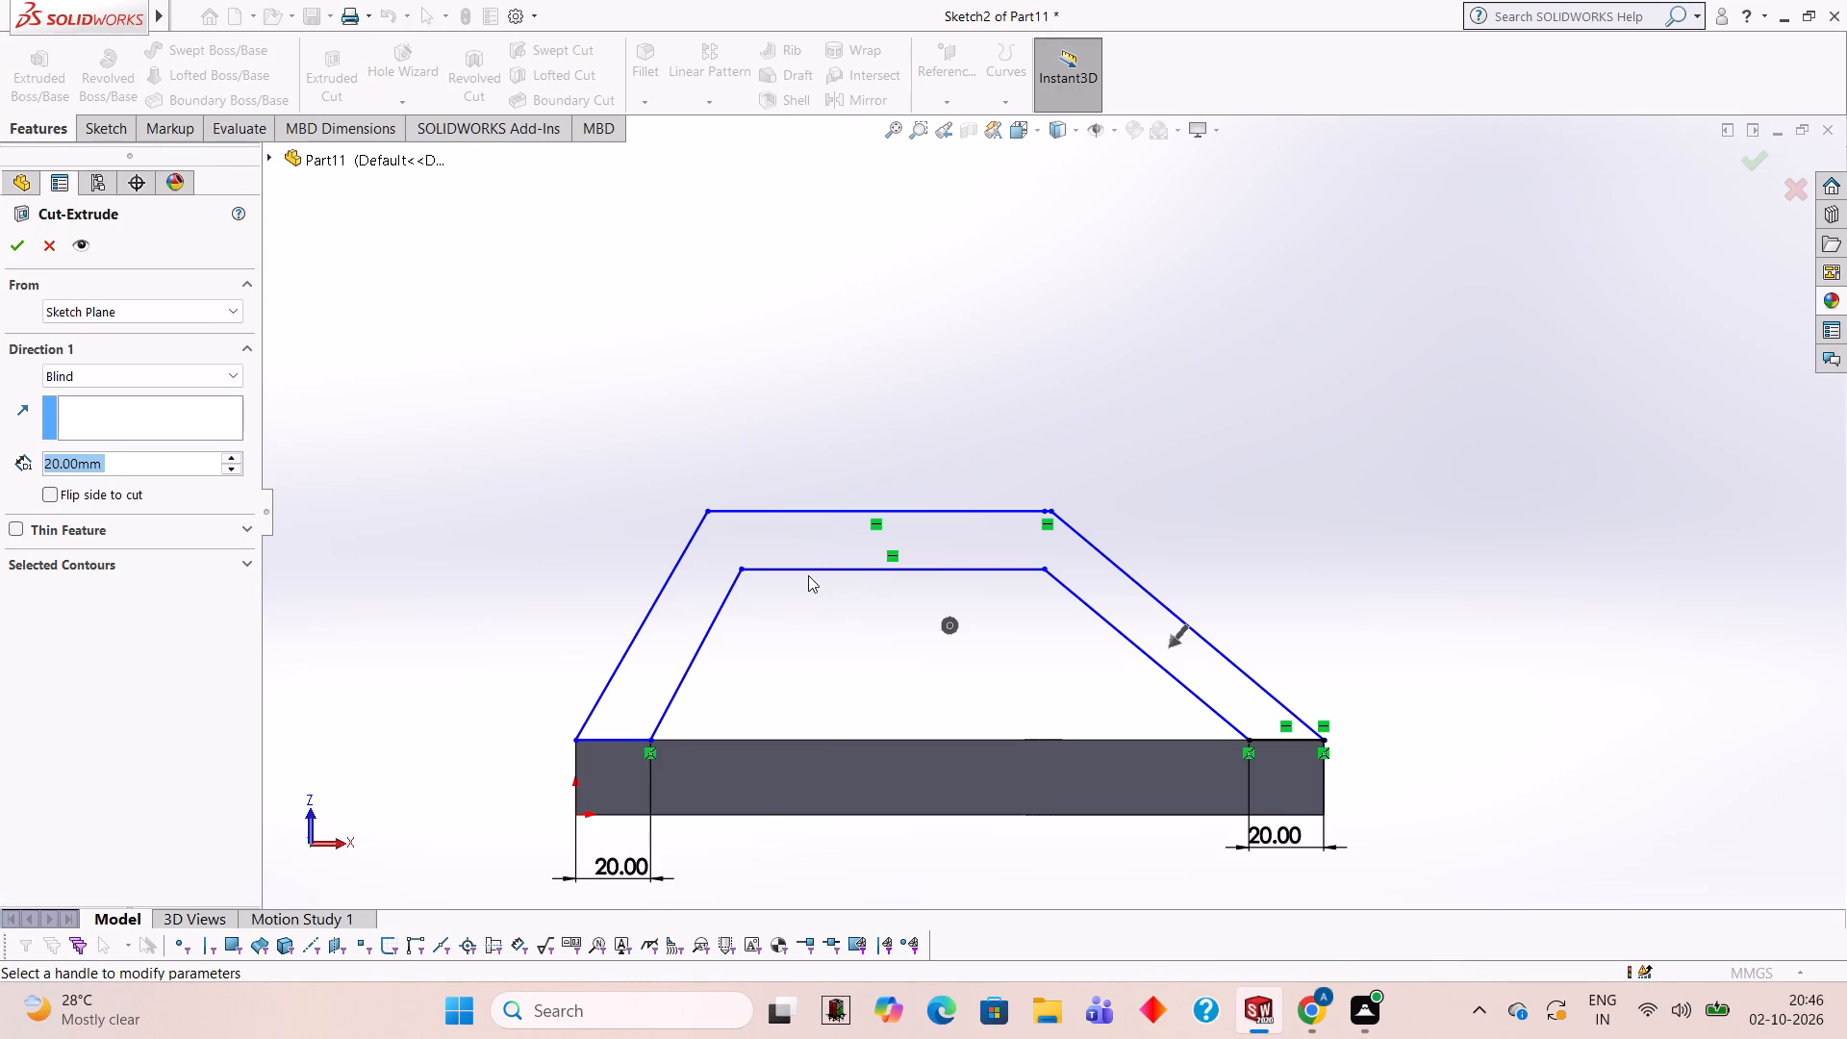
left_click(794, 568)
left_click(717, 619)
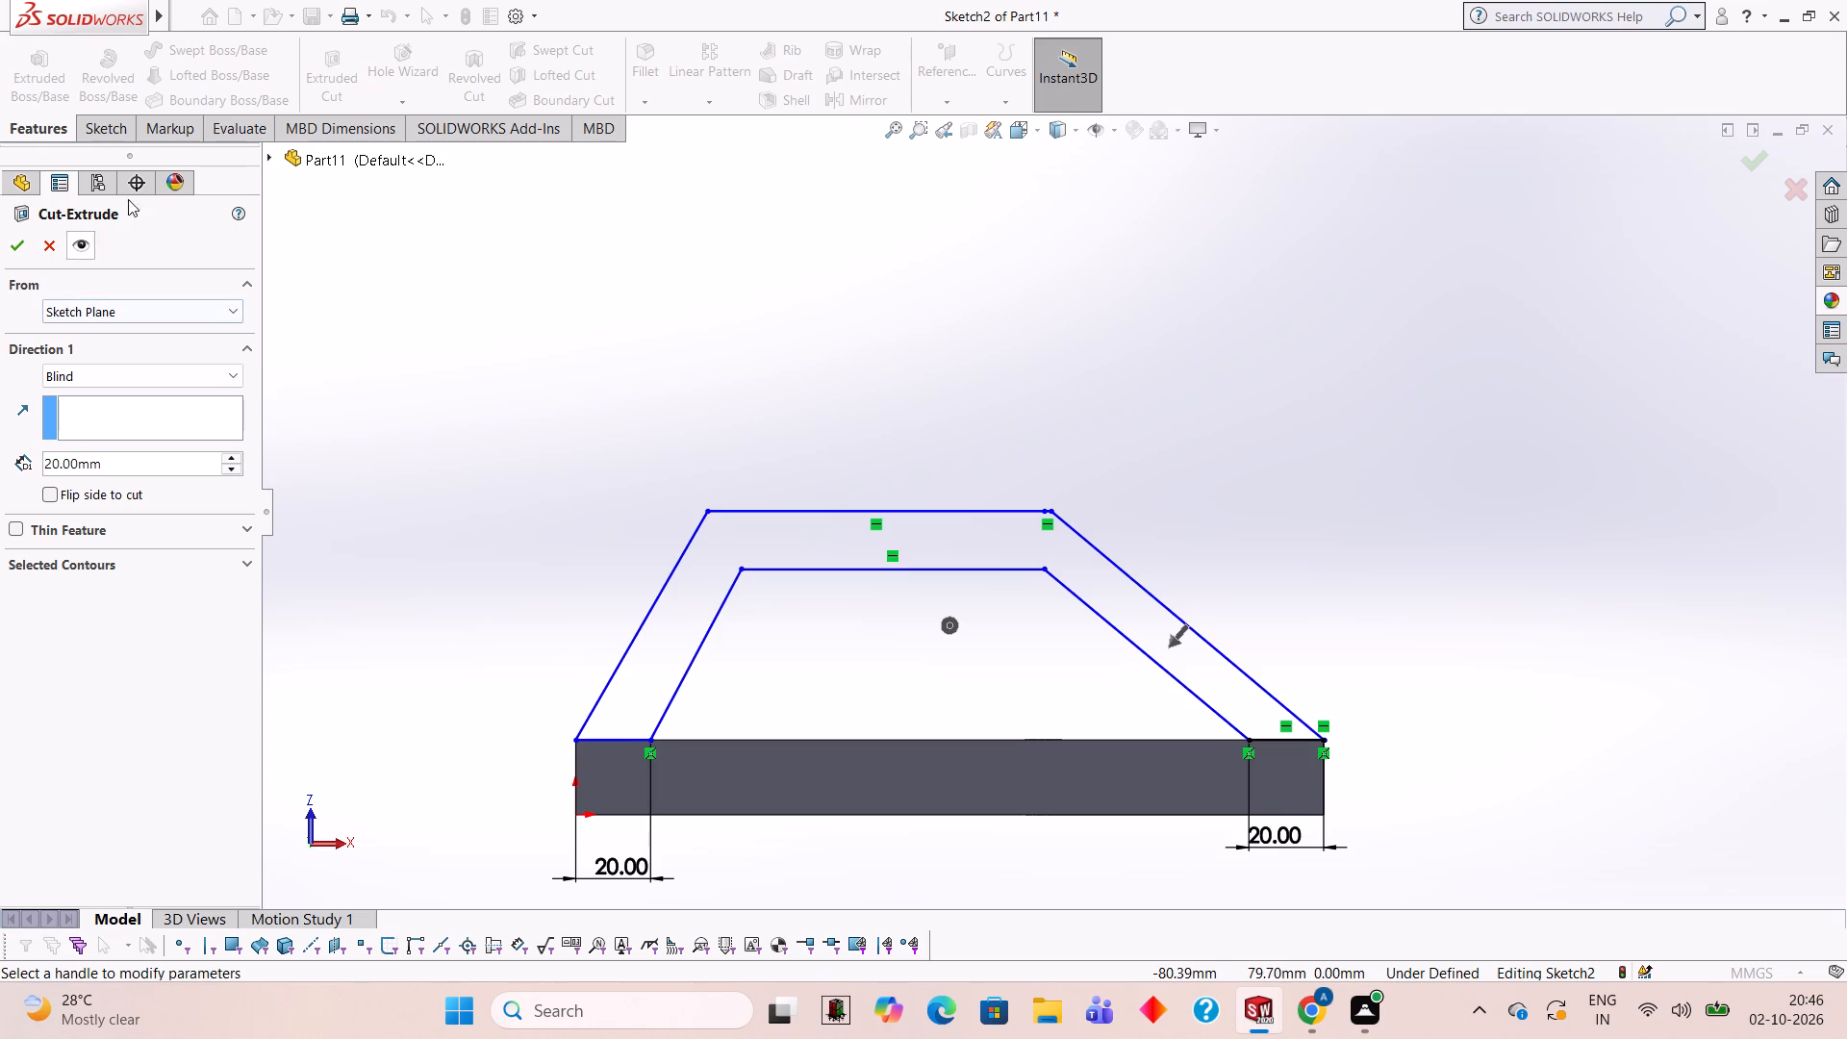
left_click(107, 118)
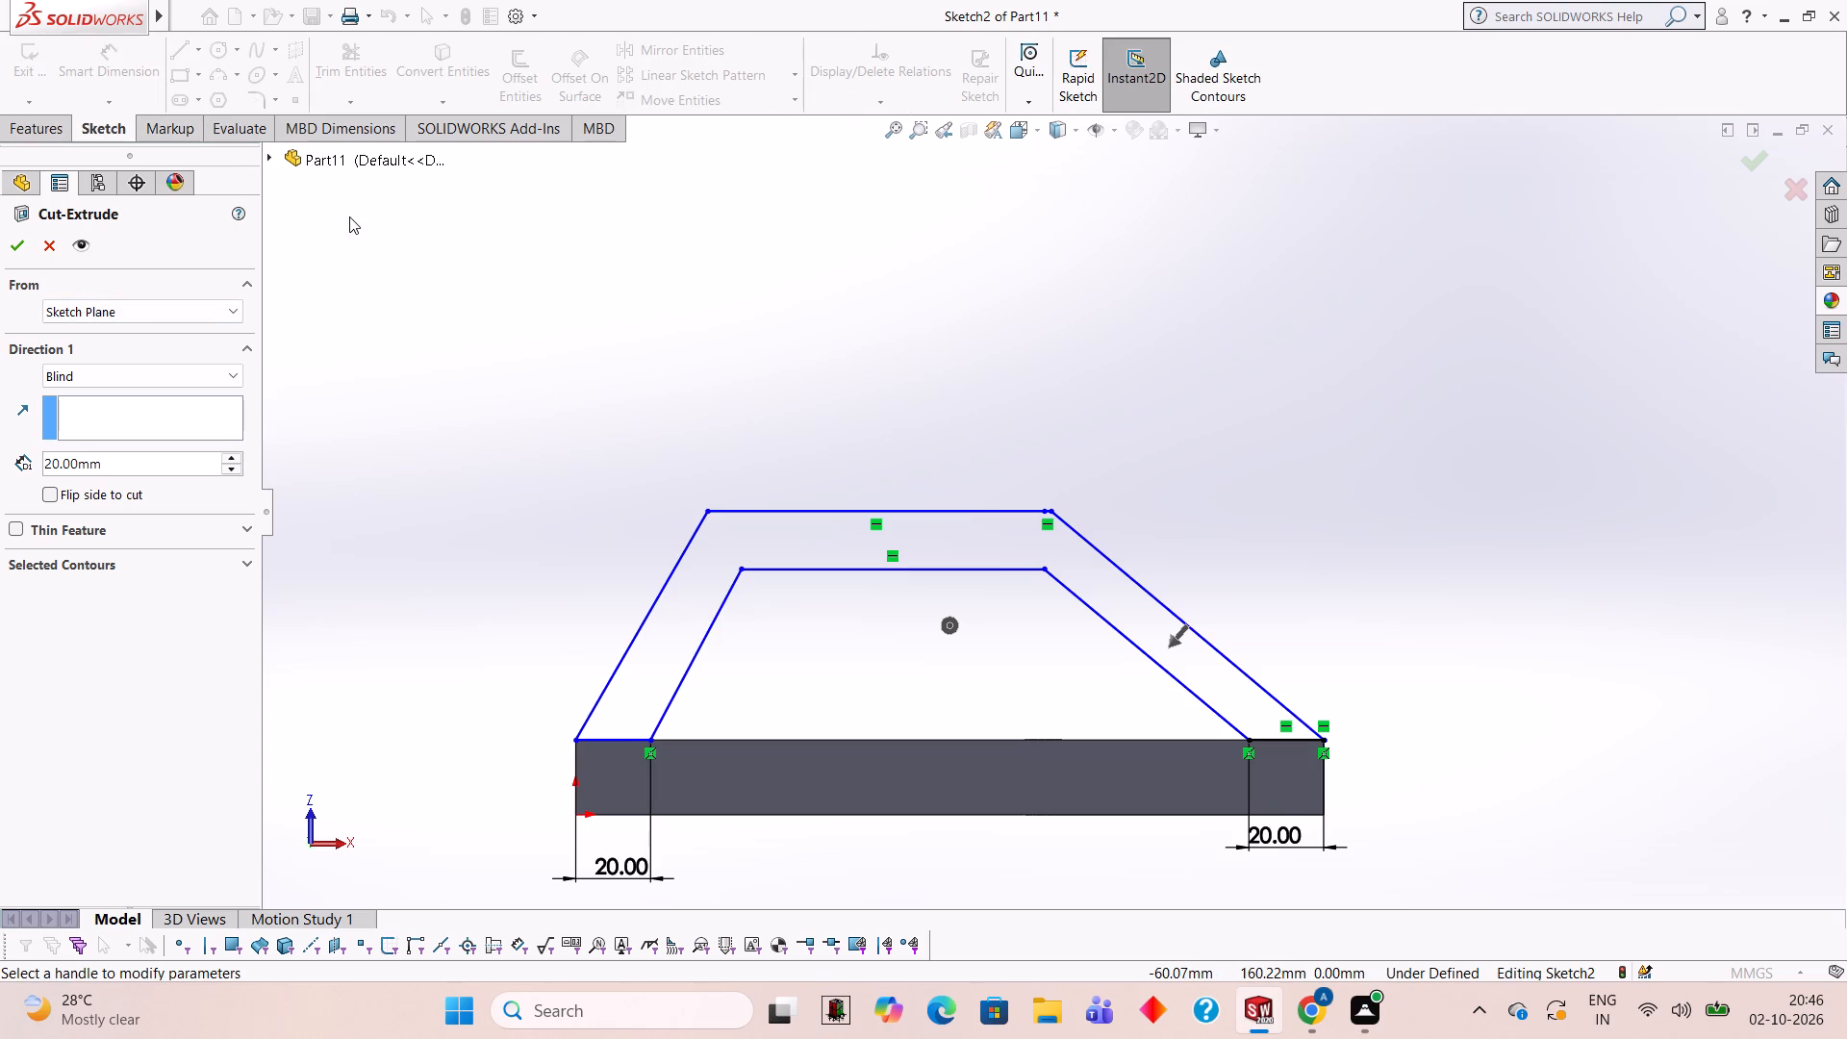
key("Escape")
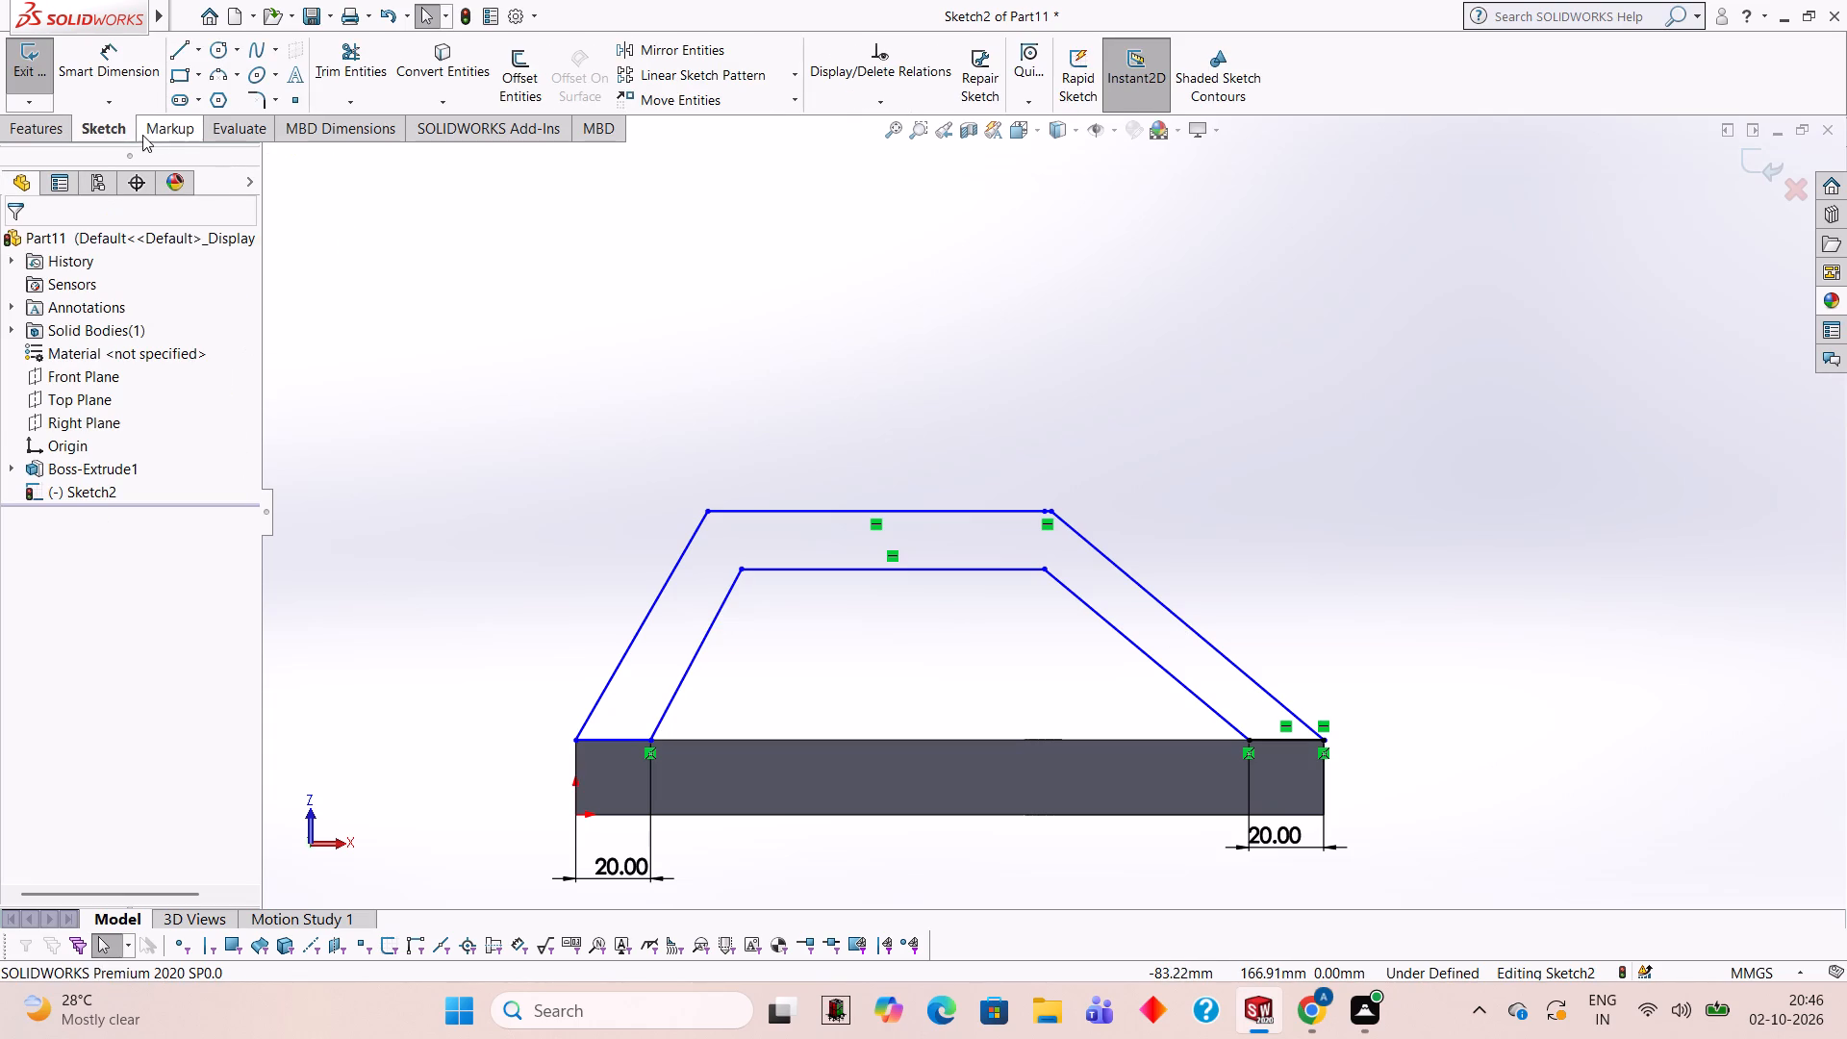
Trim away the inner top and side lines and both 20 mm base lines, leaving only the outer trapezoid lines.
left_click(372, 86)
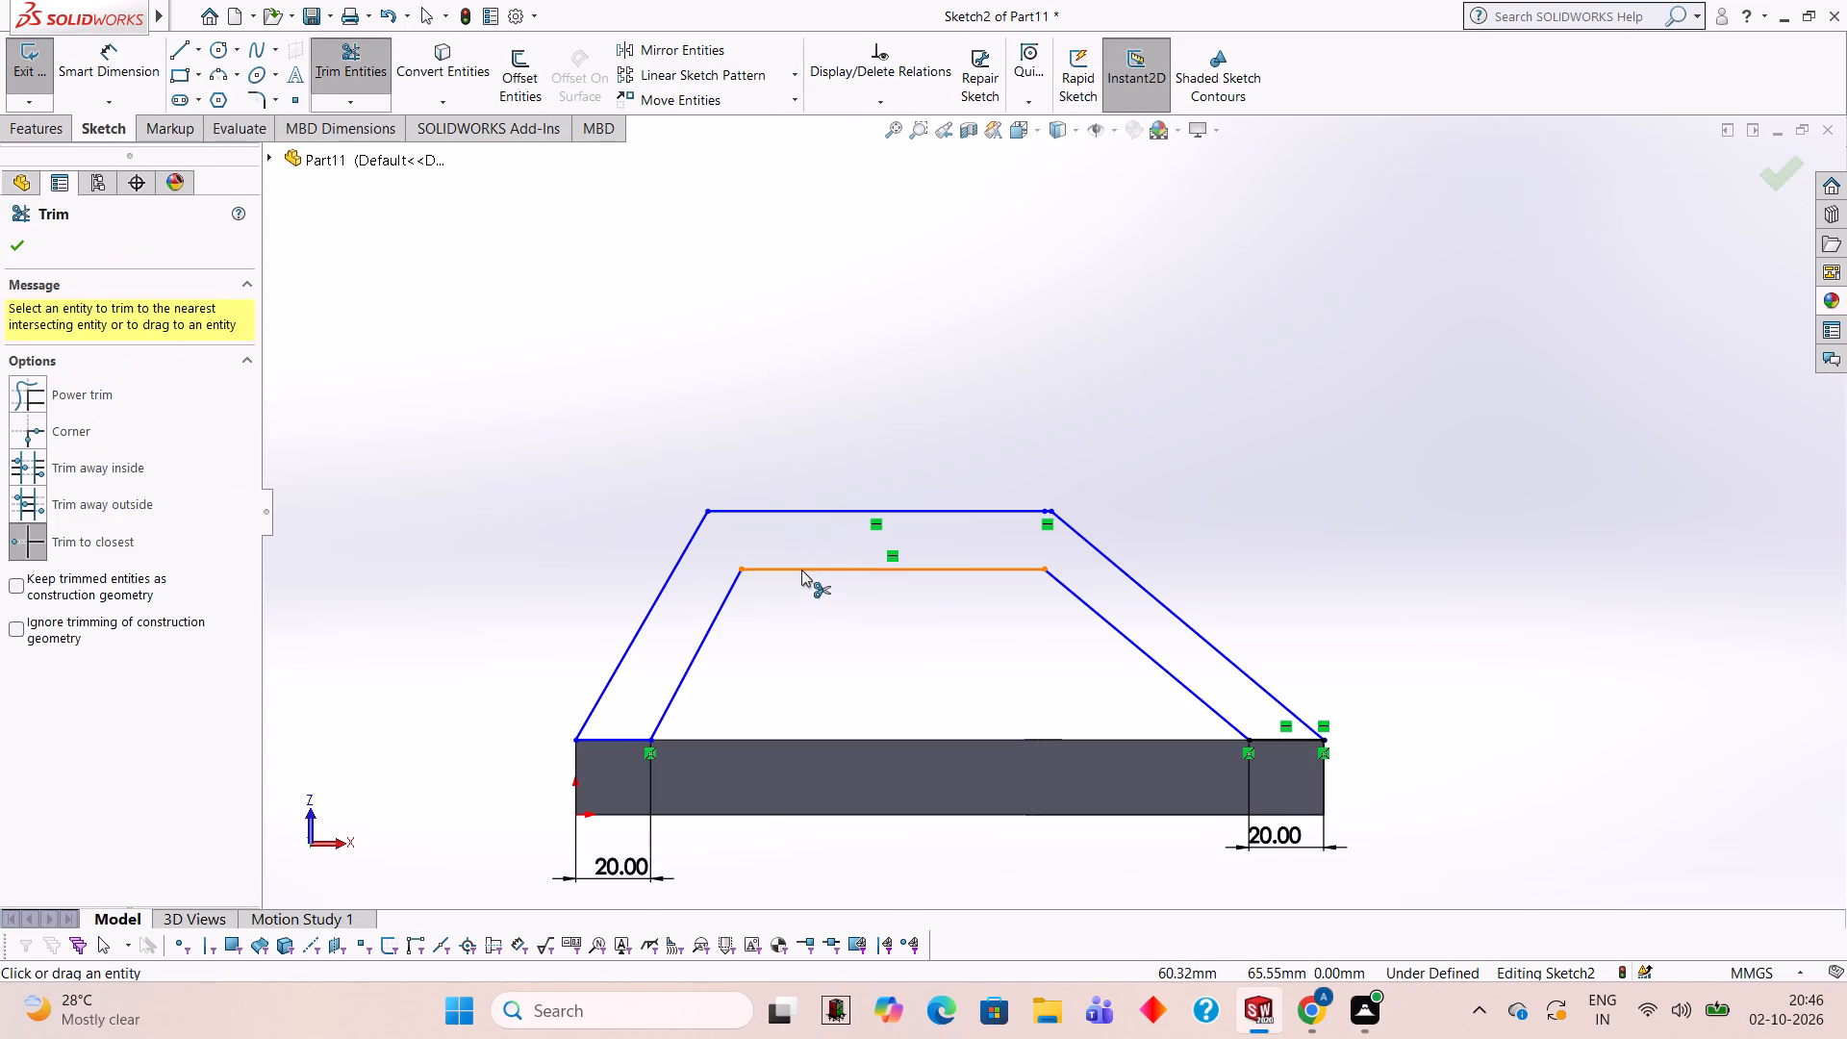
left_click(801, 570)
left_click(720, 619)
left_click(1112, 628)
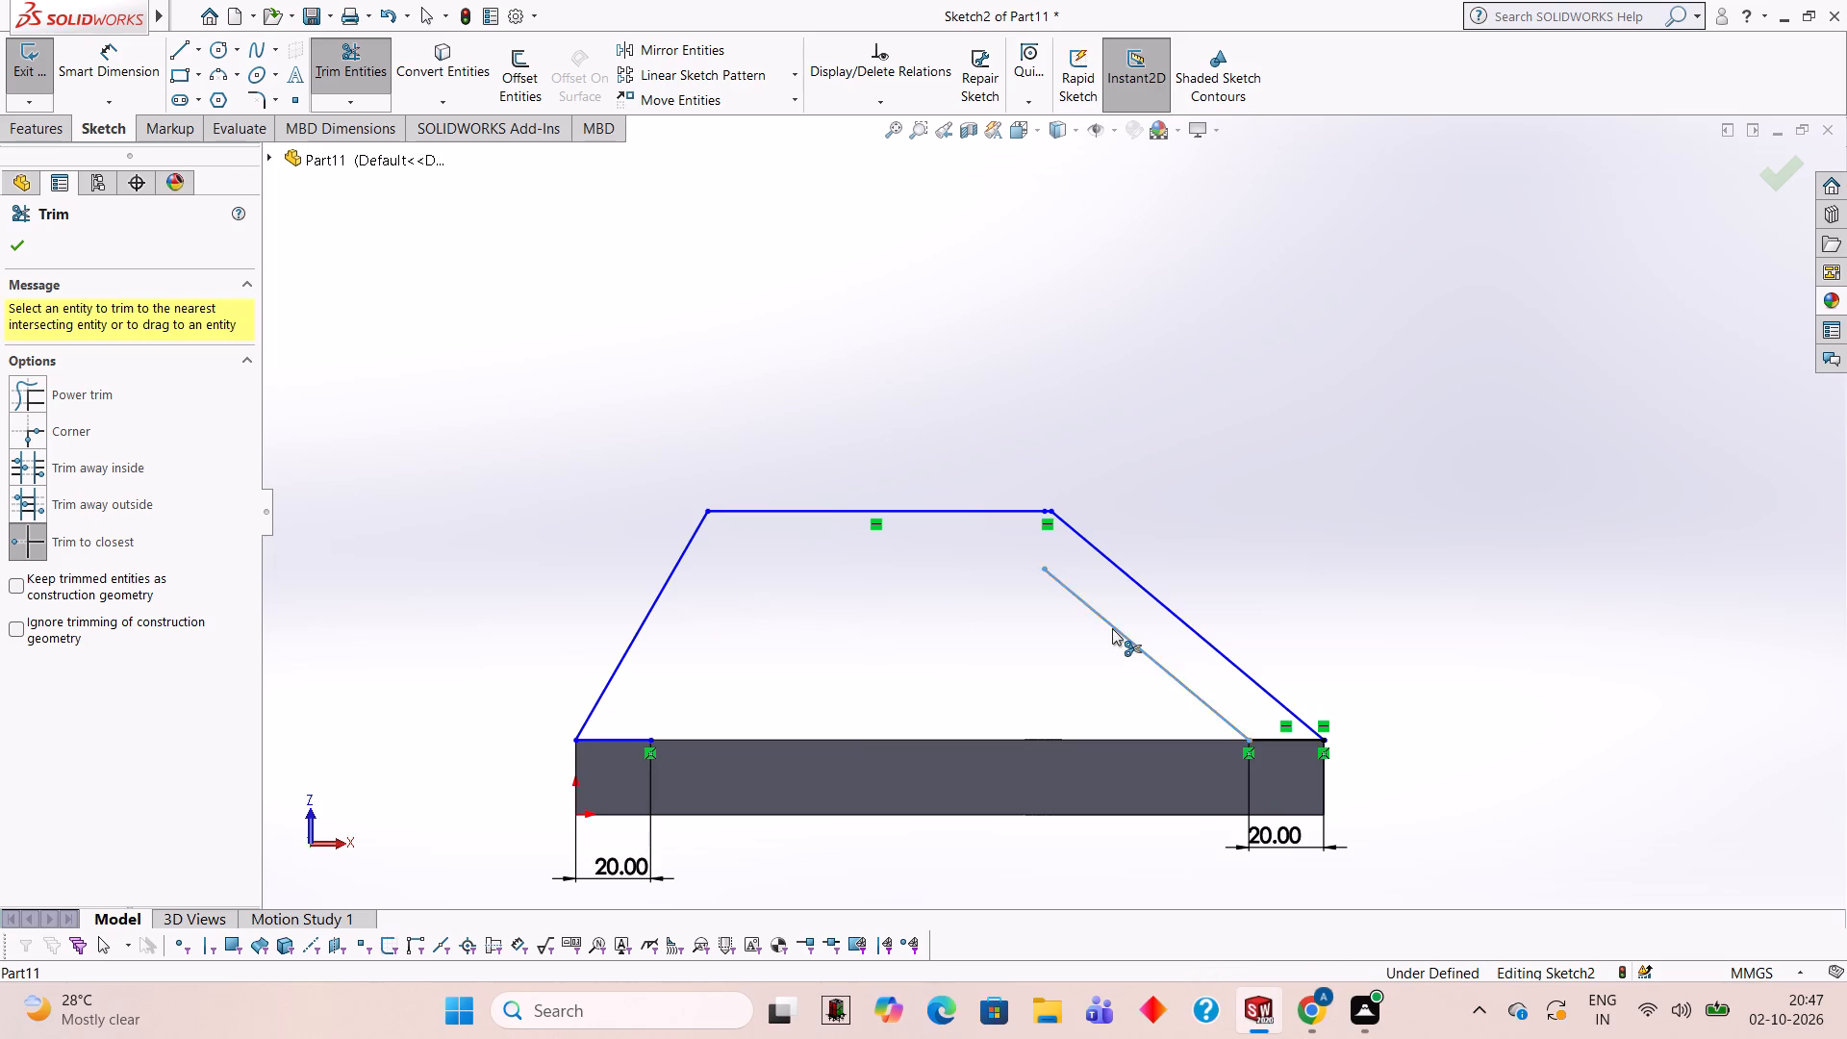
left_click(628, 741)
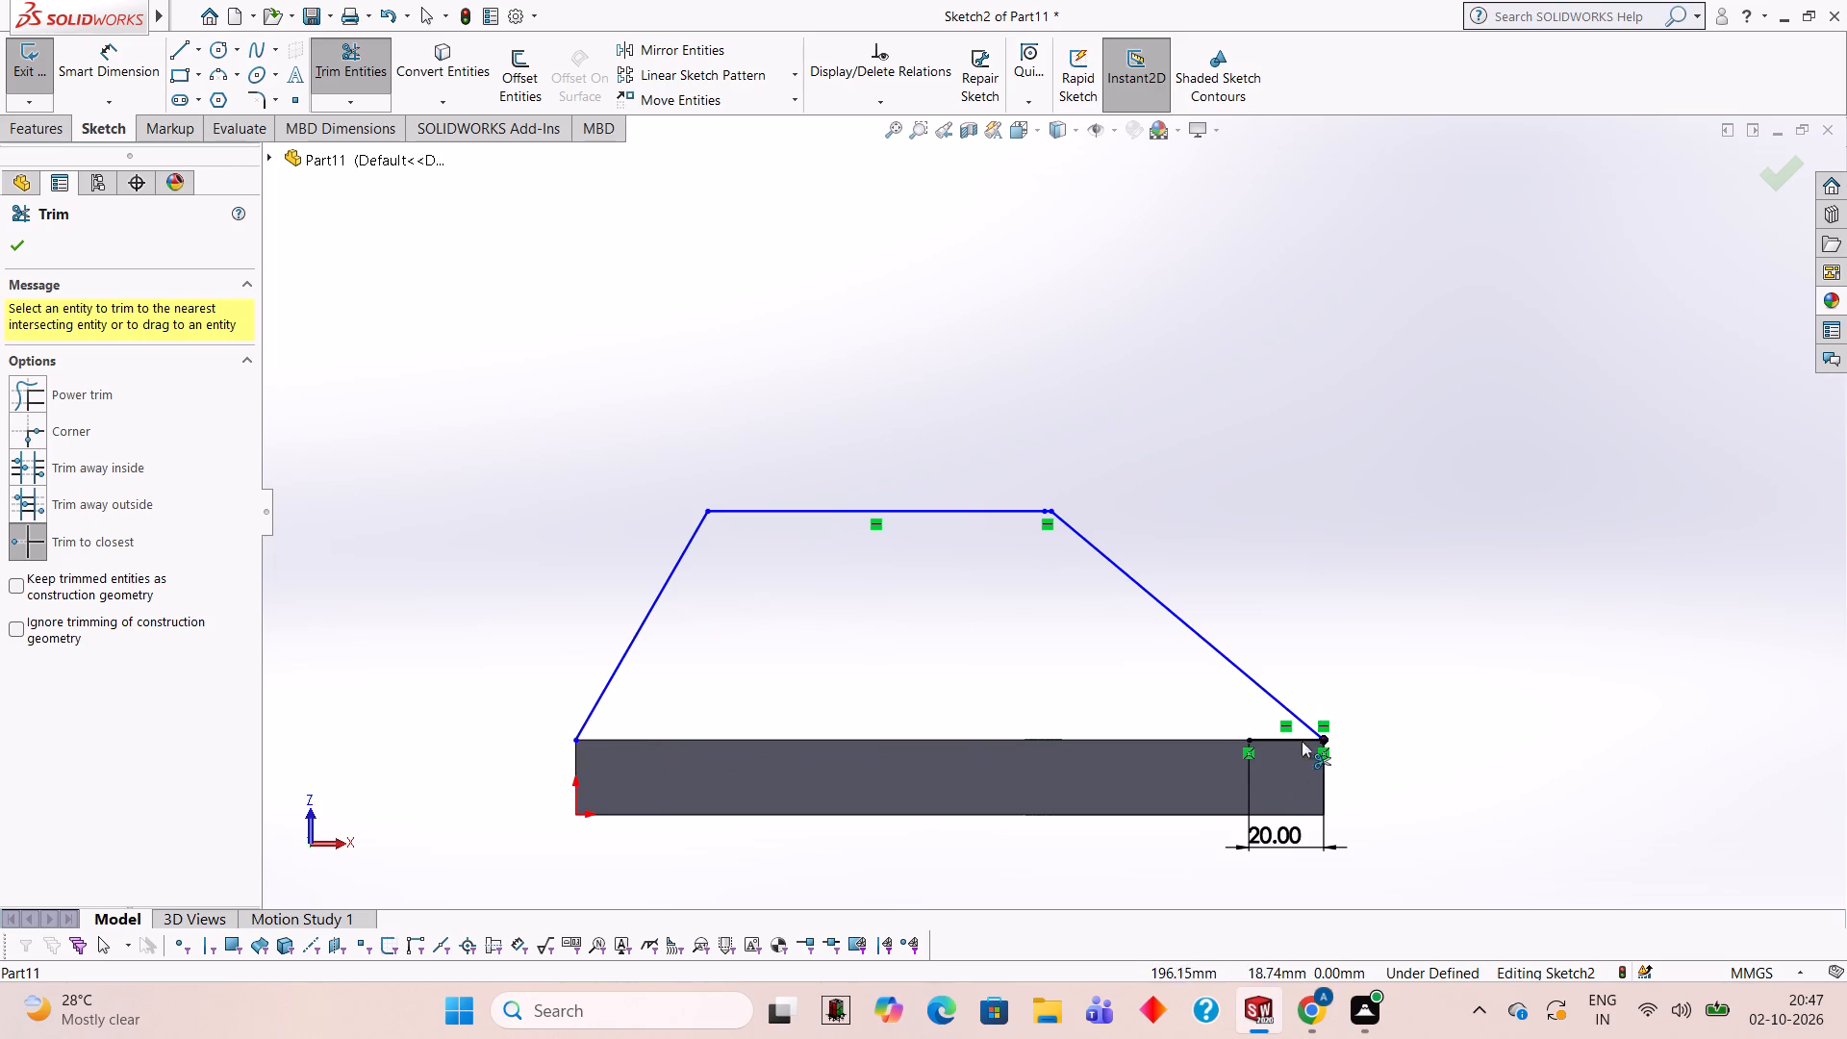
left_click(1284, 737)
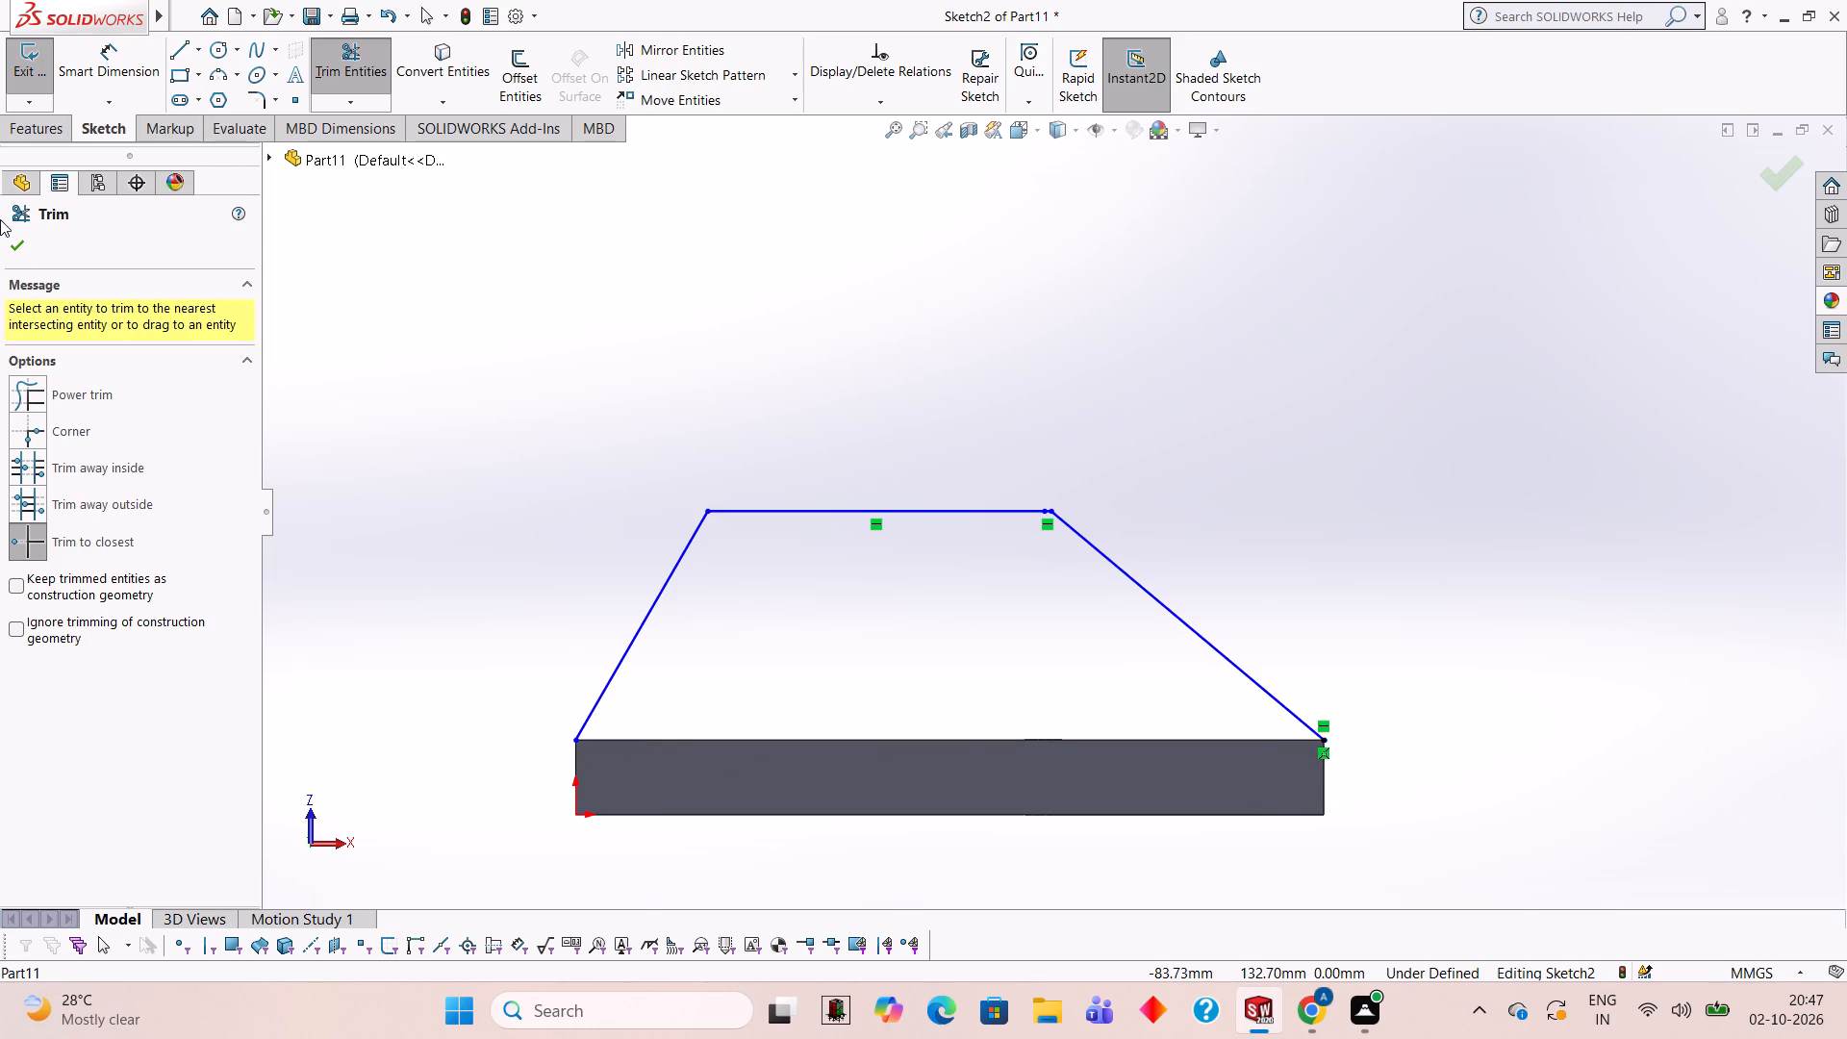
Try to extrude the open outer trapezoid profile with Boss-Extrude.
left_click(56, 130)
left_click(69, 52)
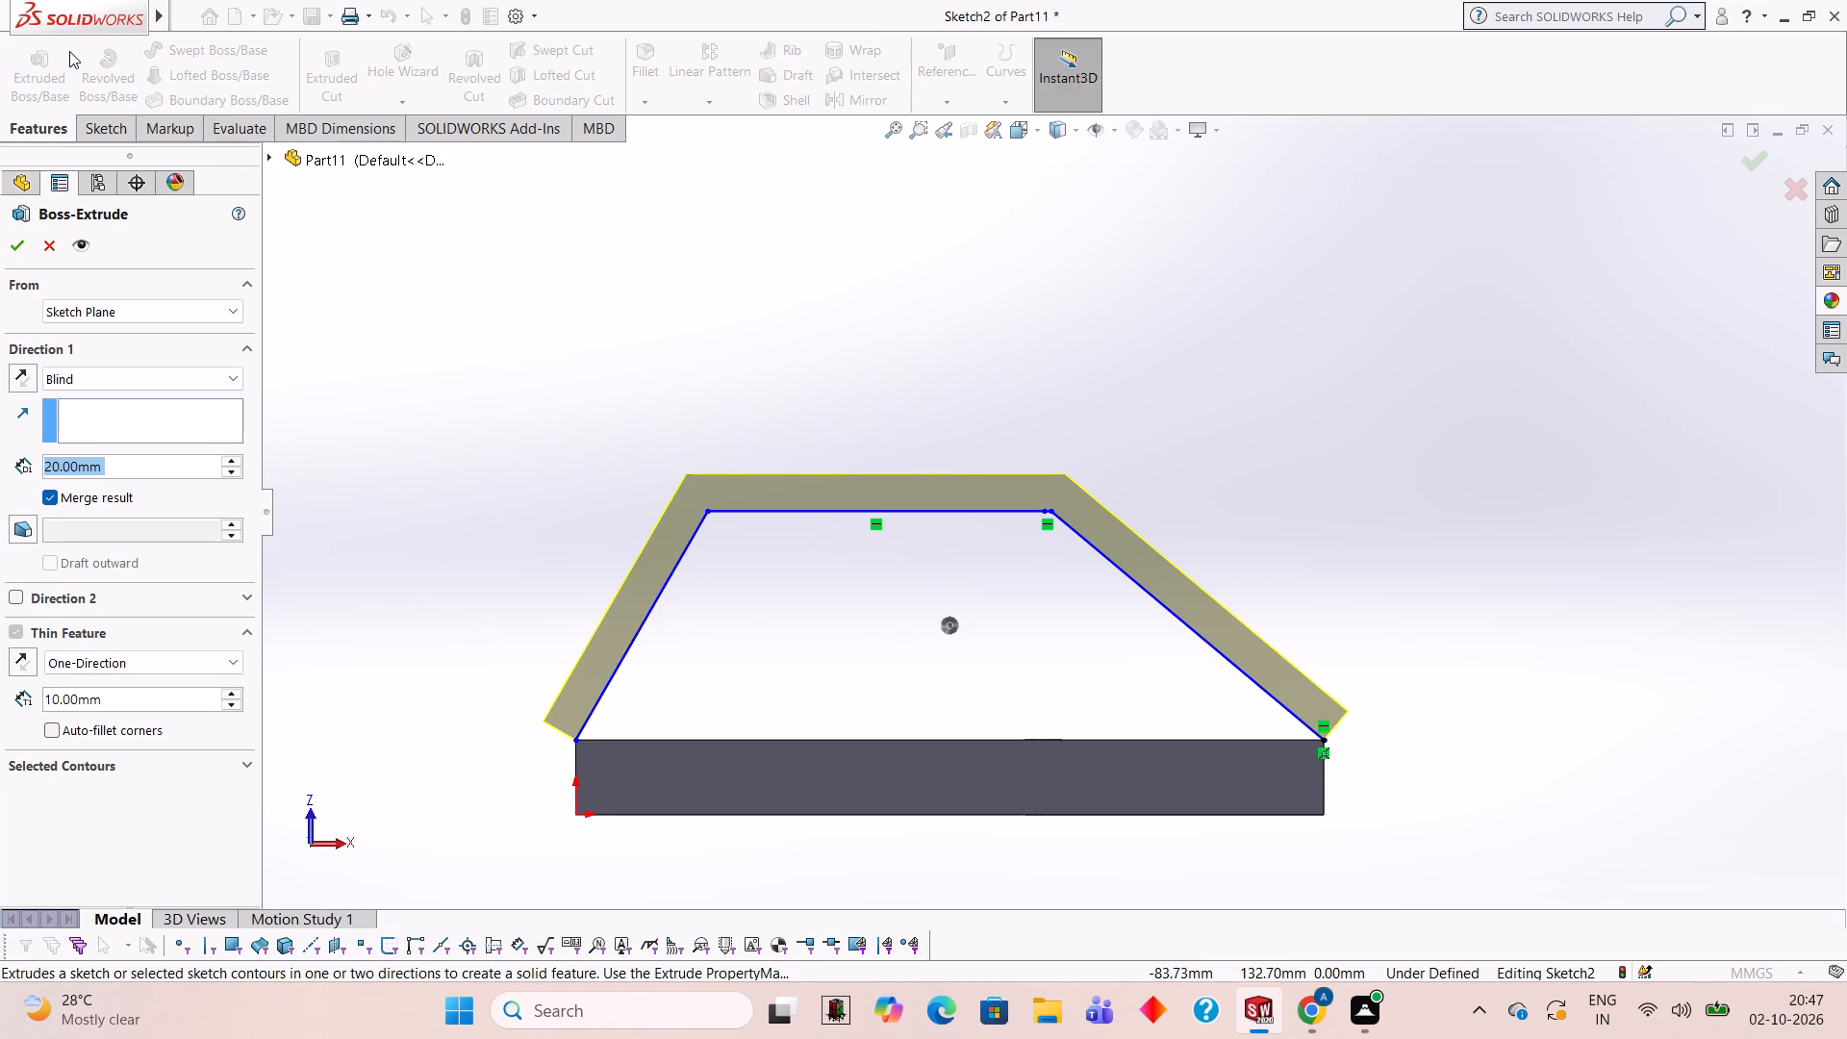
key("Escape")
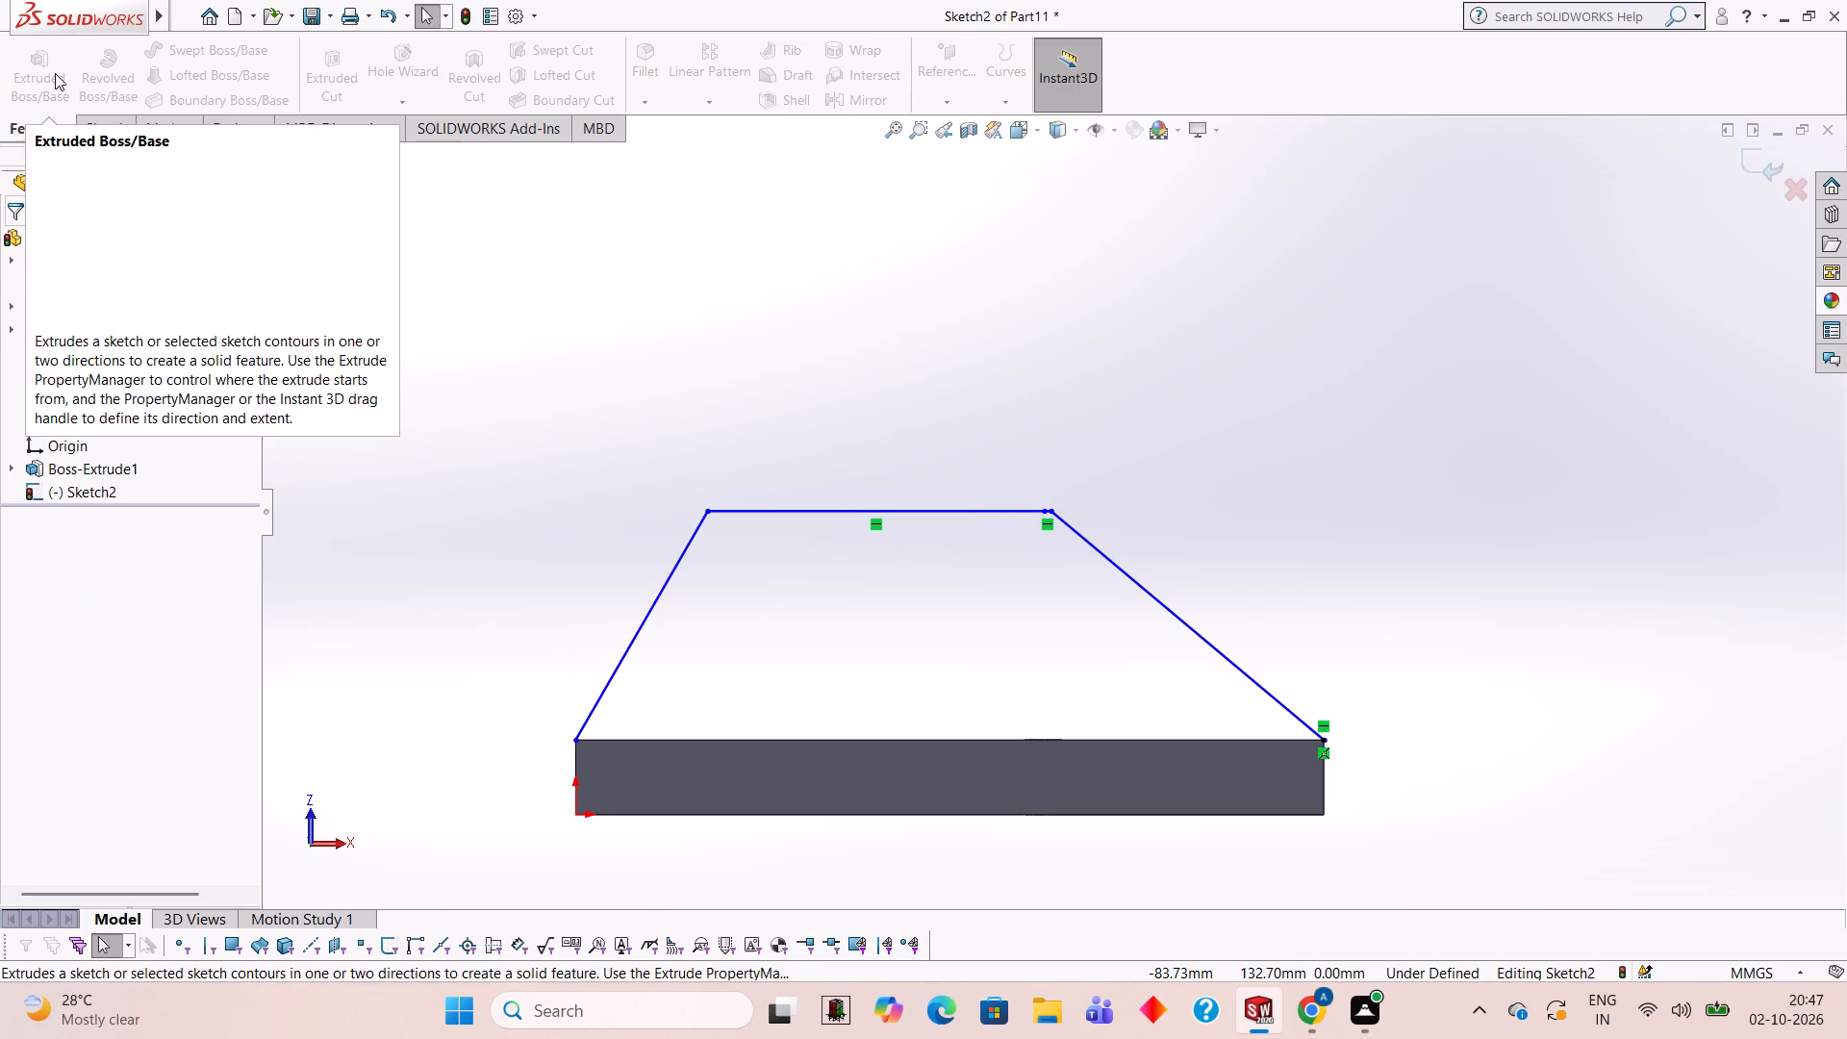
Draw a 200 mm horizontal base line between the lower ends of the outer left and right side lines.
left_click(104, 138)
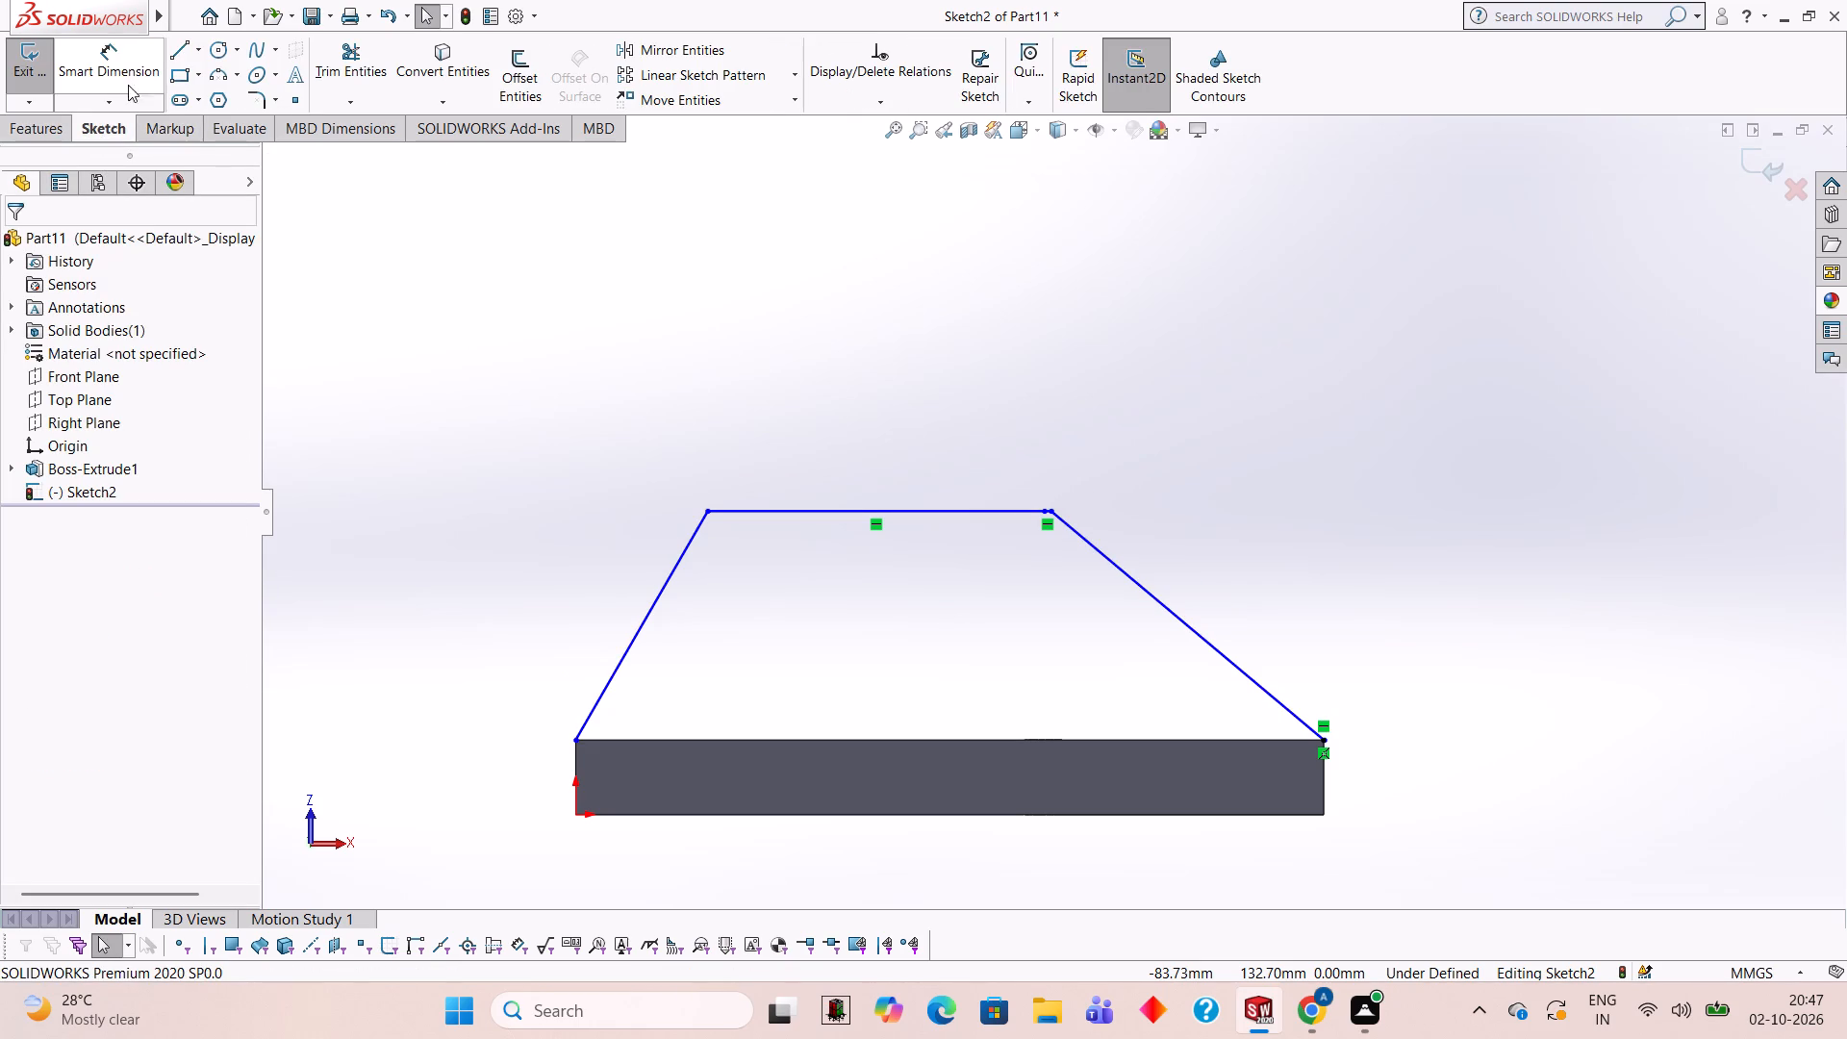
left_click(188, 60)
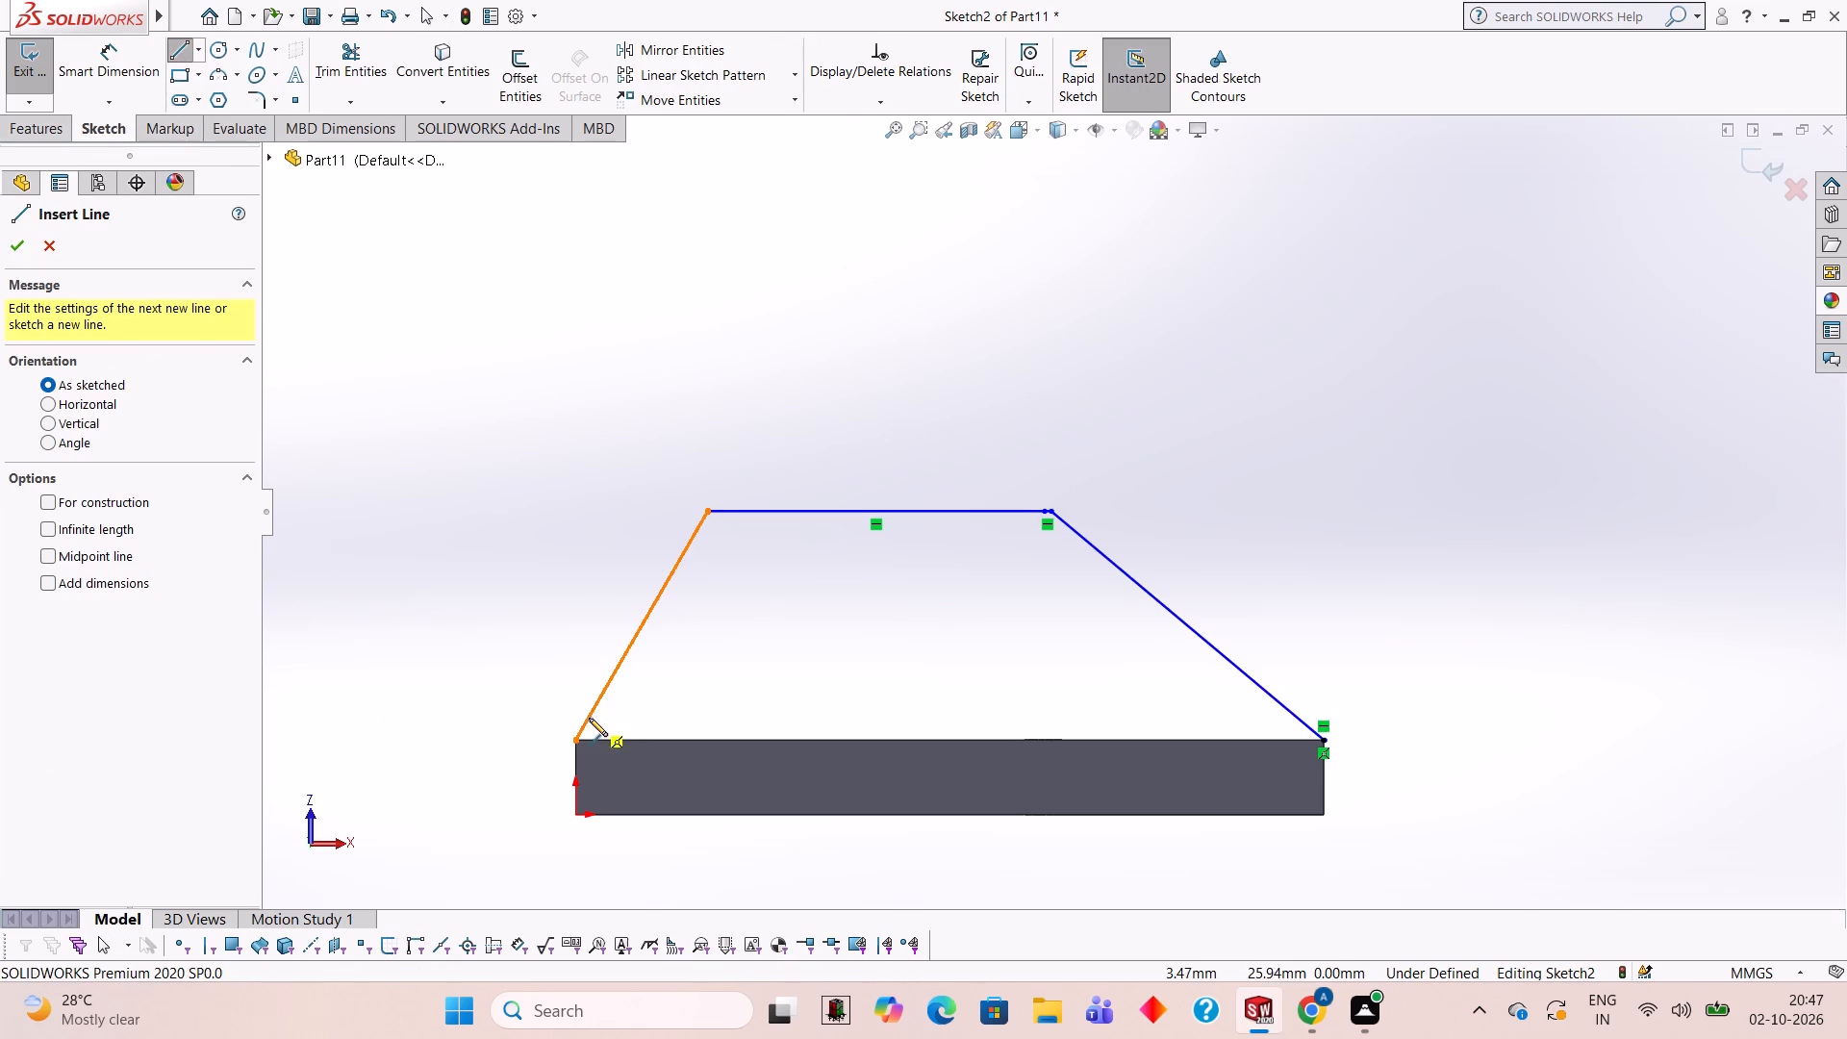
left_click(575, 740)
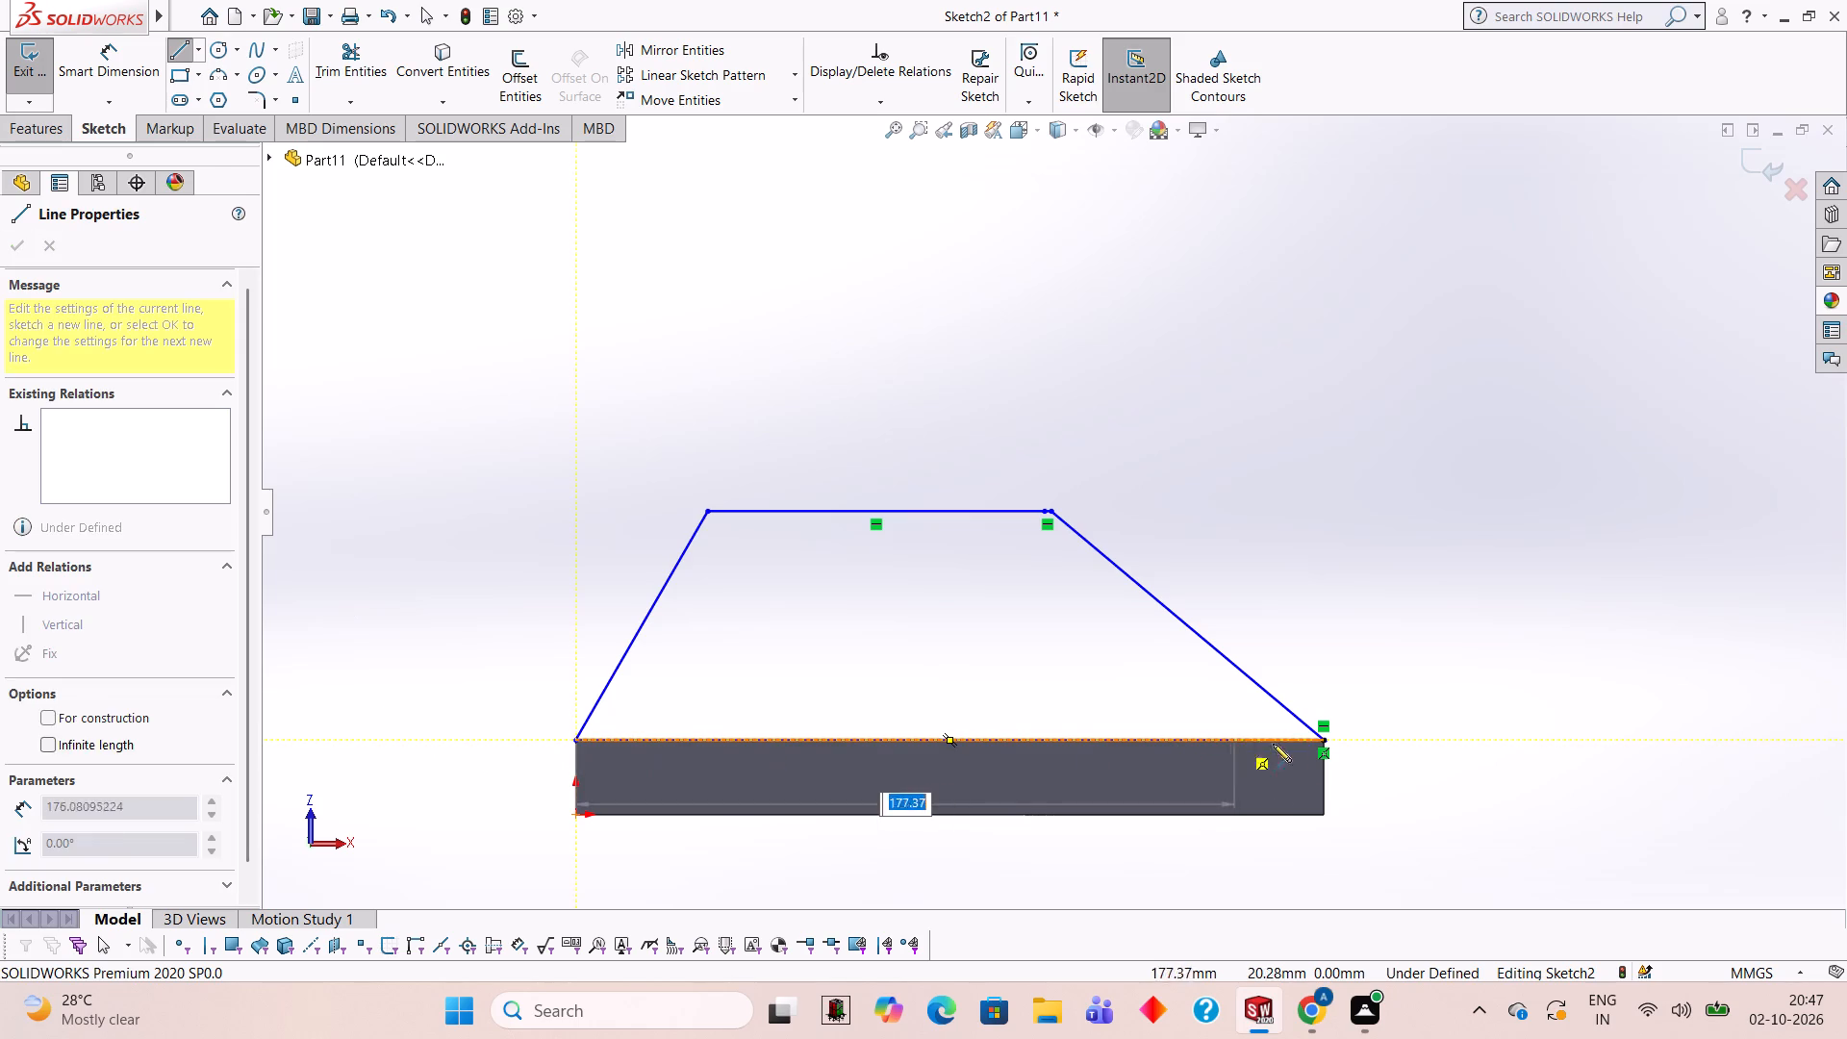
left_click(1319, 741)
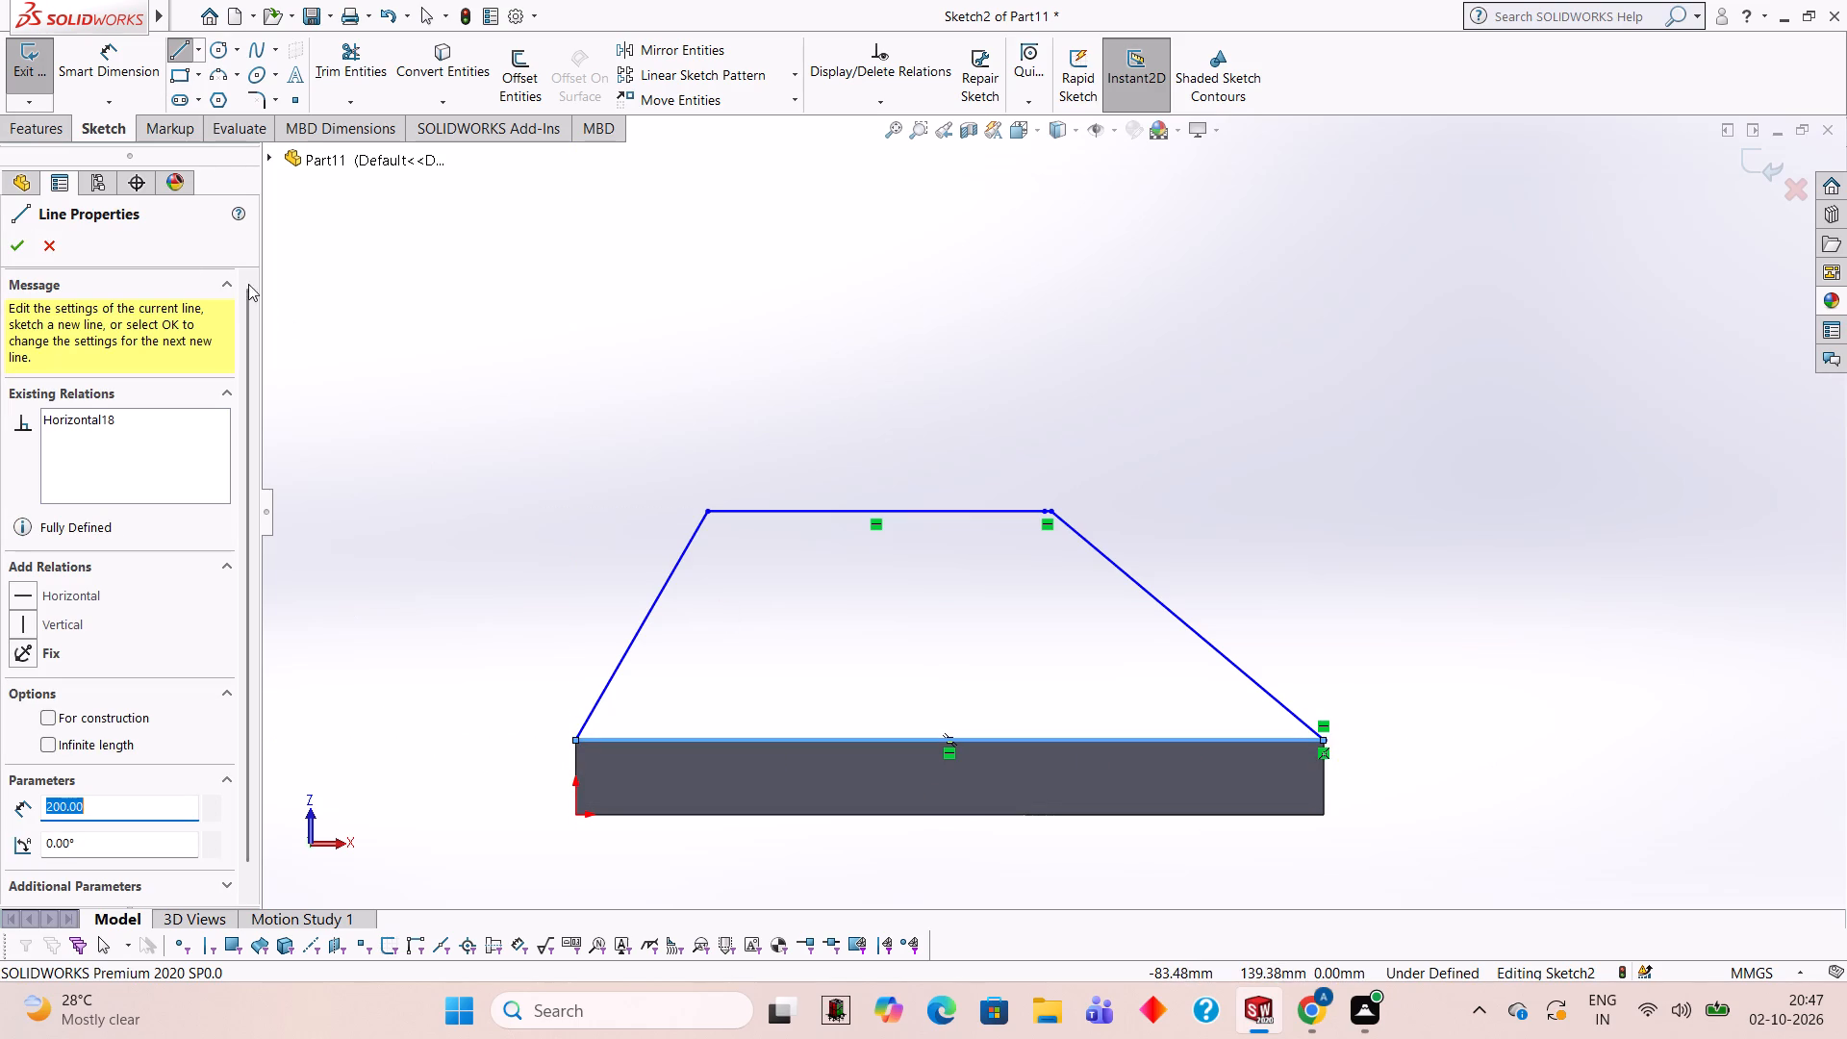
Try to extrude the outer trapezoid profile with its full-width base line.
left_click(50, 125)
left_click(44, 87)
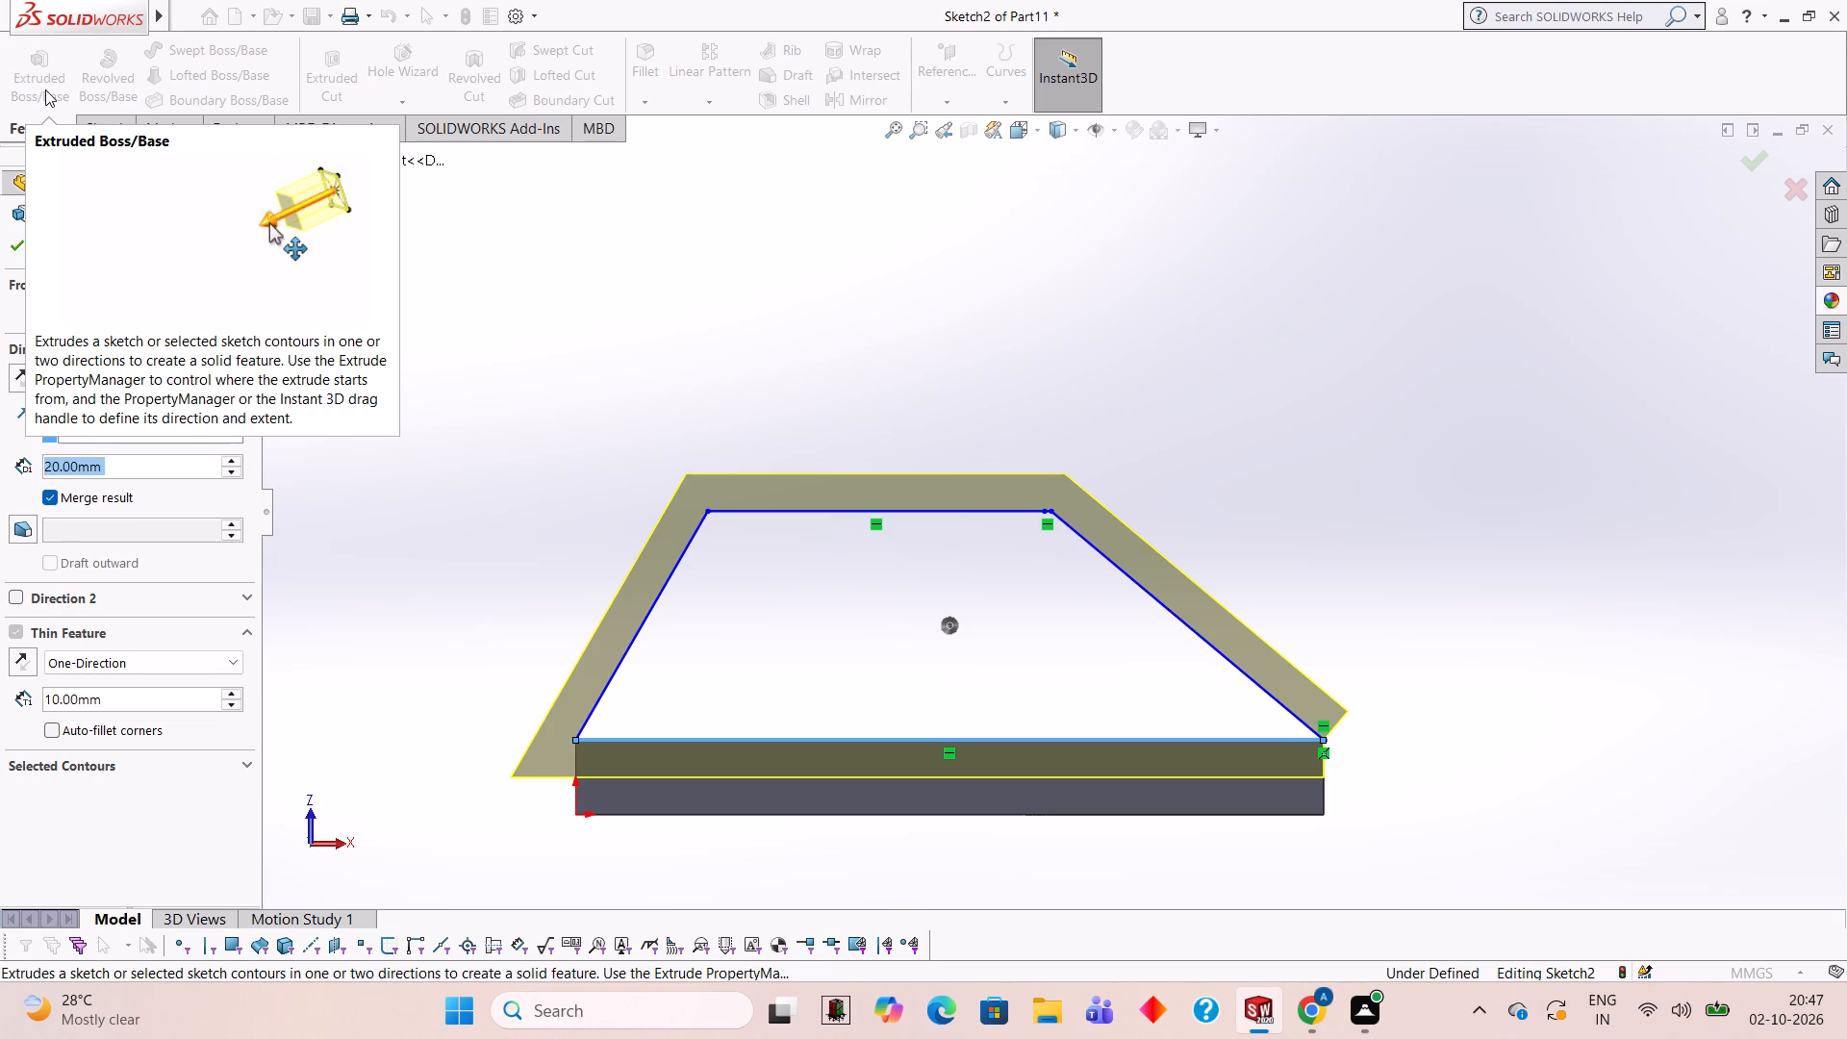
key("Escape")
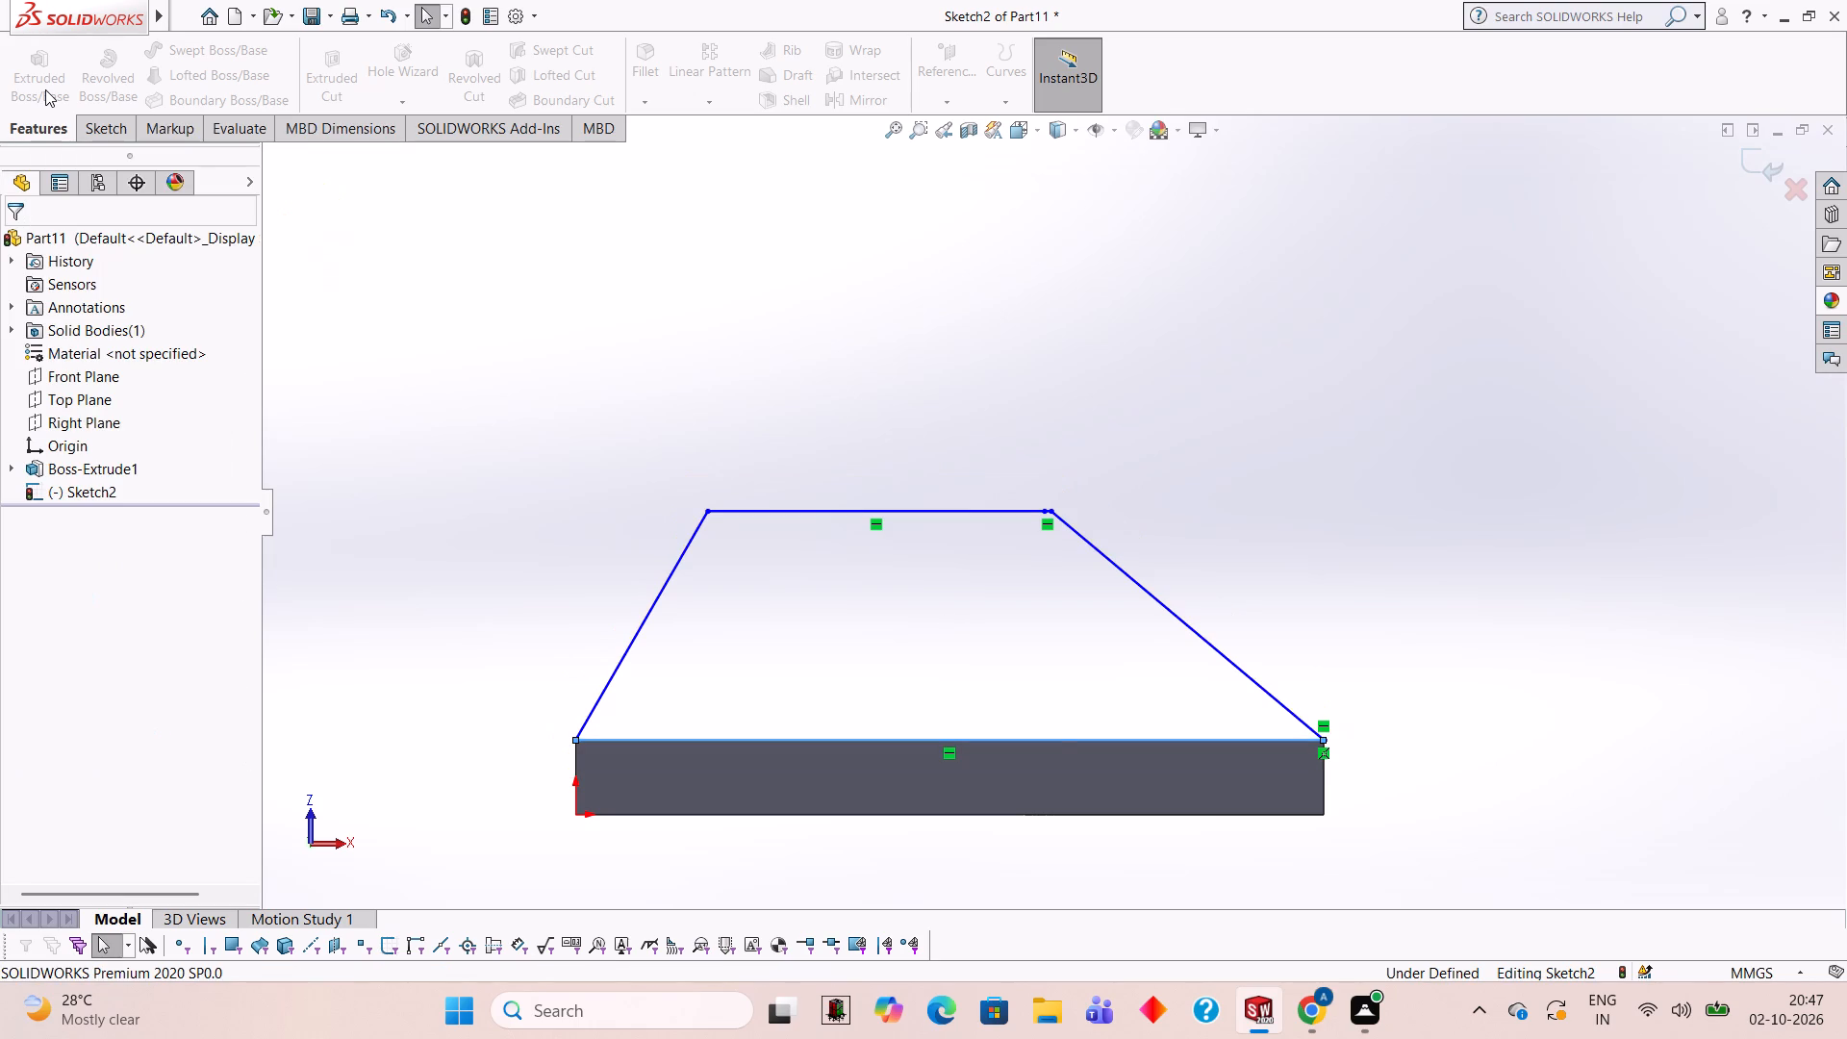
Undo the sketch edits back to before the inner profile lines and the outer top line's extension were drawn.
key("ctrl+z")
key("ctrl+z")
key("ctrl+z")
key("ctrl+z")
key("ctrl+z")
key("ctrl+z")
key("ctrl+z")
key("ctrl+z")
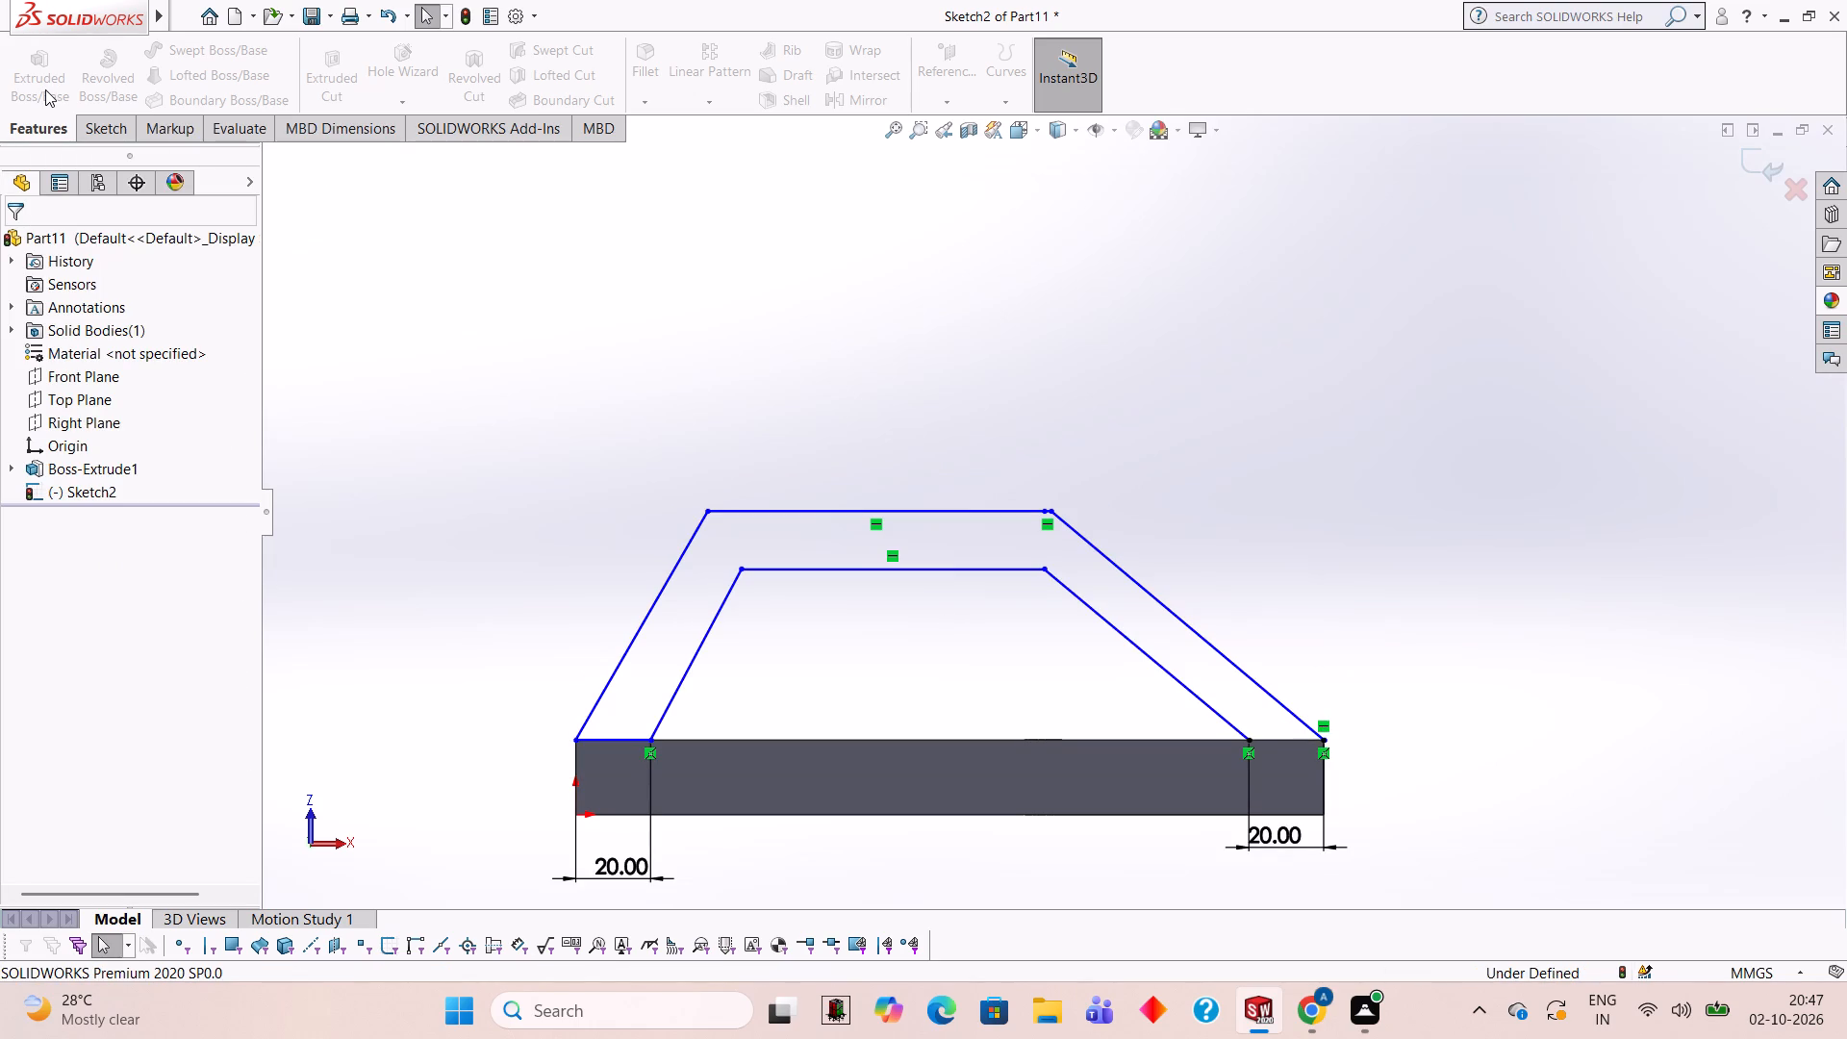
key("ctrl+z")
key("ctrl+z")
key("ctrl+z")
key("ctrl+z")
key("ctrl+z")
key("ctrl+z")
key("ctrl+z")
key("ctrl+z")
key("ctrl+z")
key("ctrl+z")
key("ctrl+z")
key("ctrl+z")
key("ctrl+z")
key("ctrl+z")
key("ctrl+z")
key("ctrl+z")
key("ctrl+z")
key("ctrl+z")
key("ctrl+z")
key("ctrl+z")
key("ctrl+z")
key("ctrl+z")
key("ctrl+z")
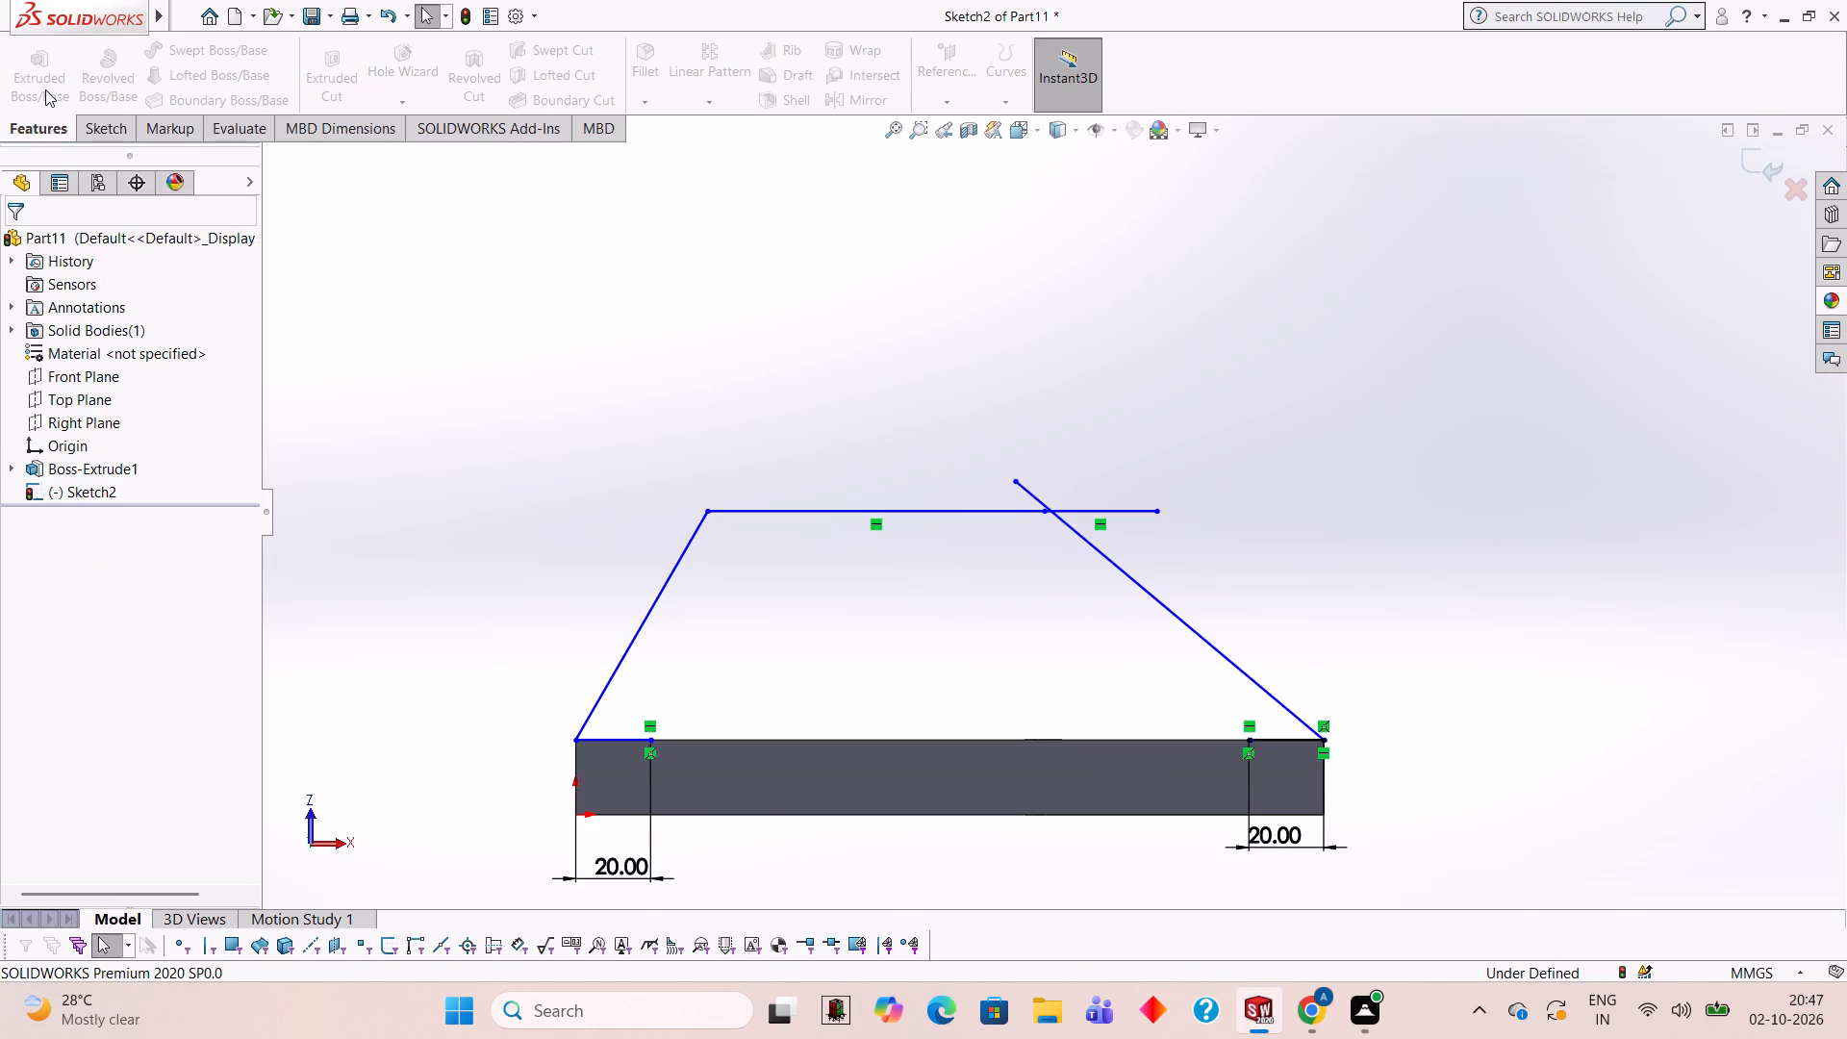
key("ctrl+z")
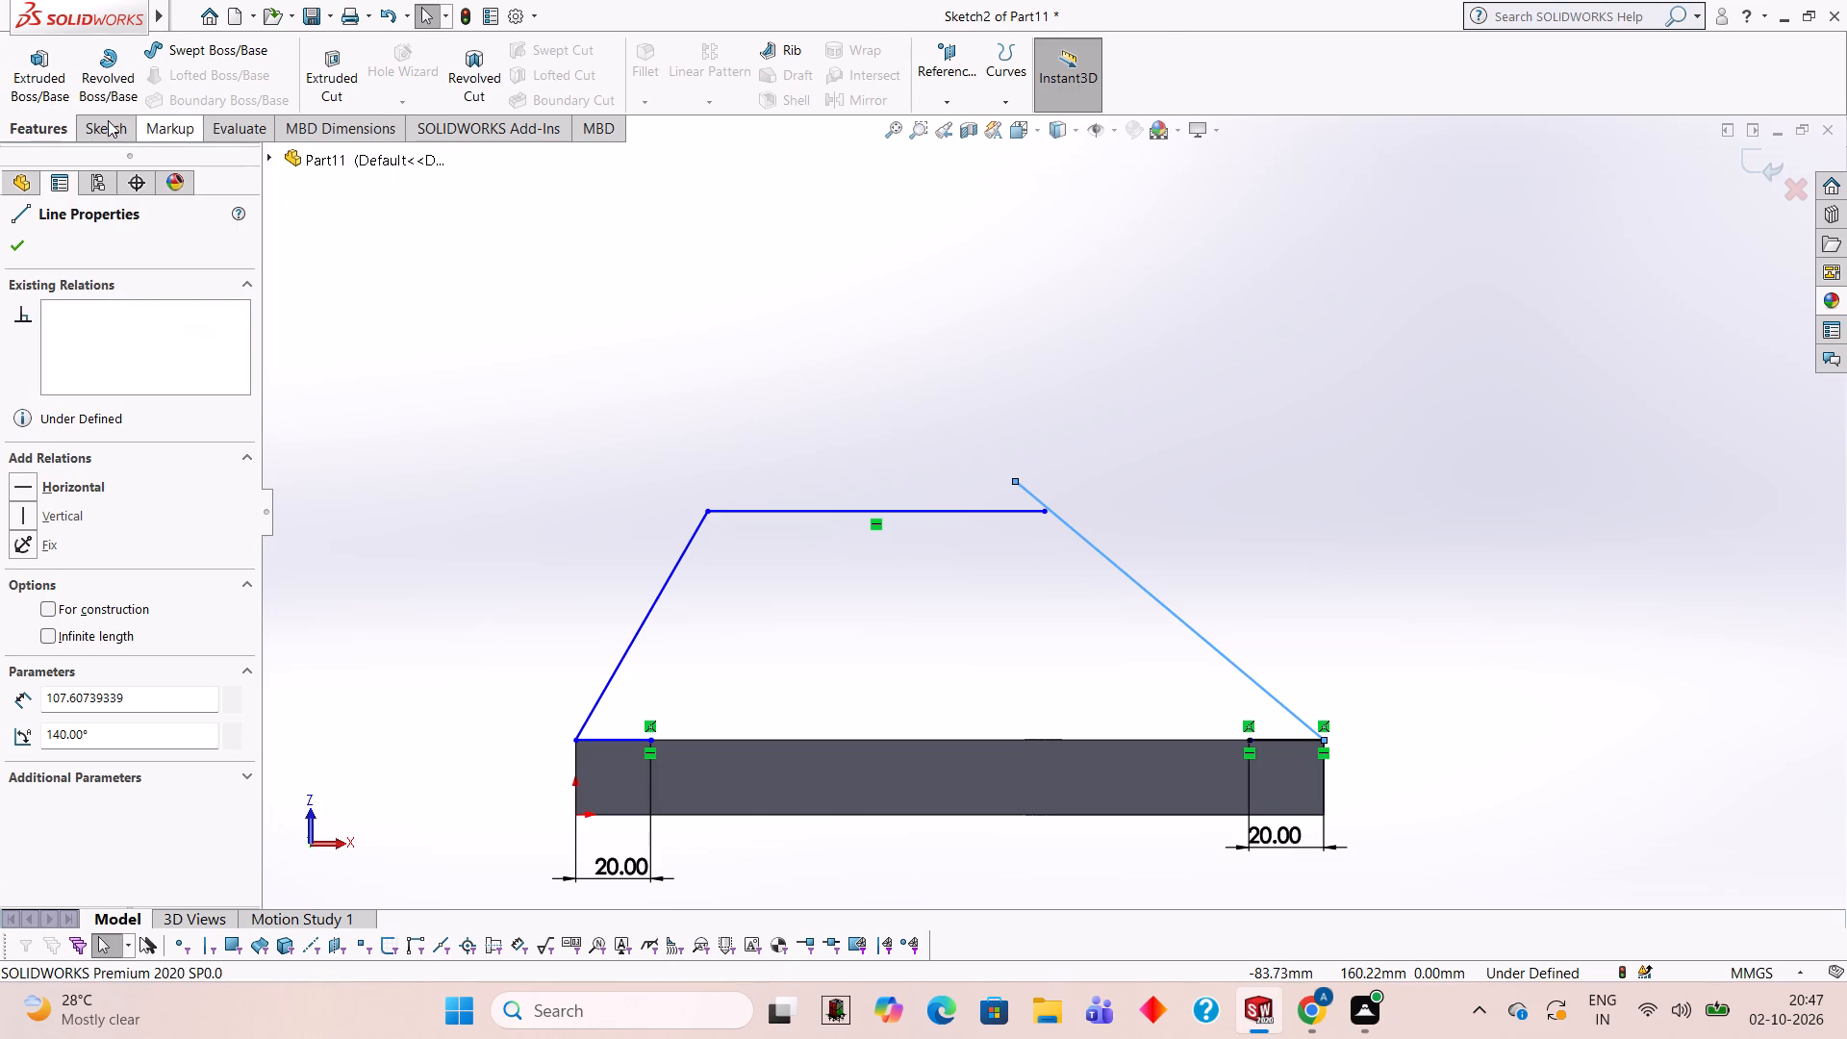
Trim away the outer top line, both outer side lines and both 20 mm base lines.
double_click(108, 120)
left_click(357, 54)
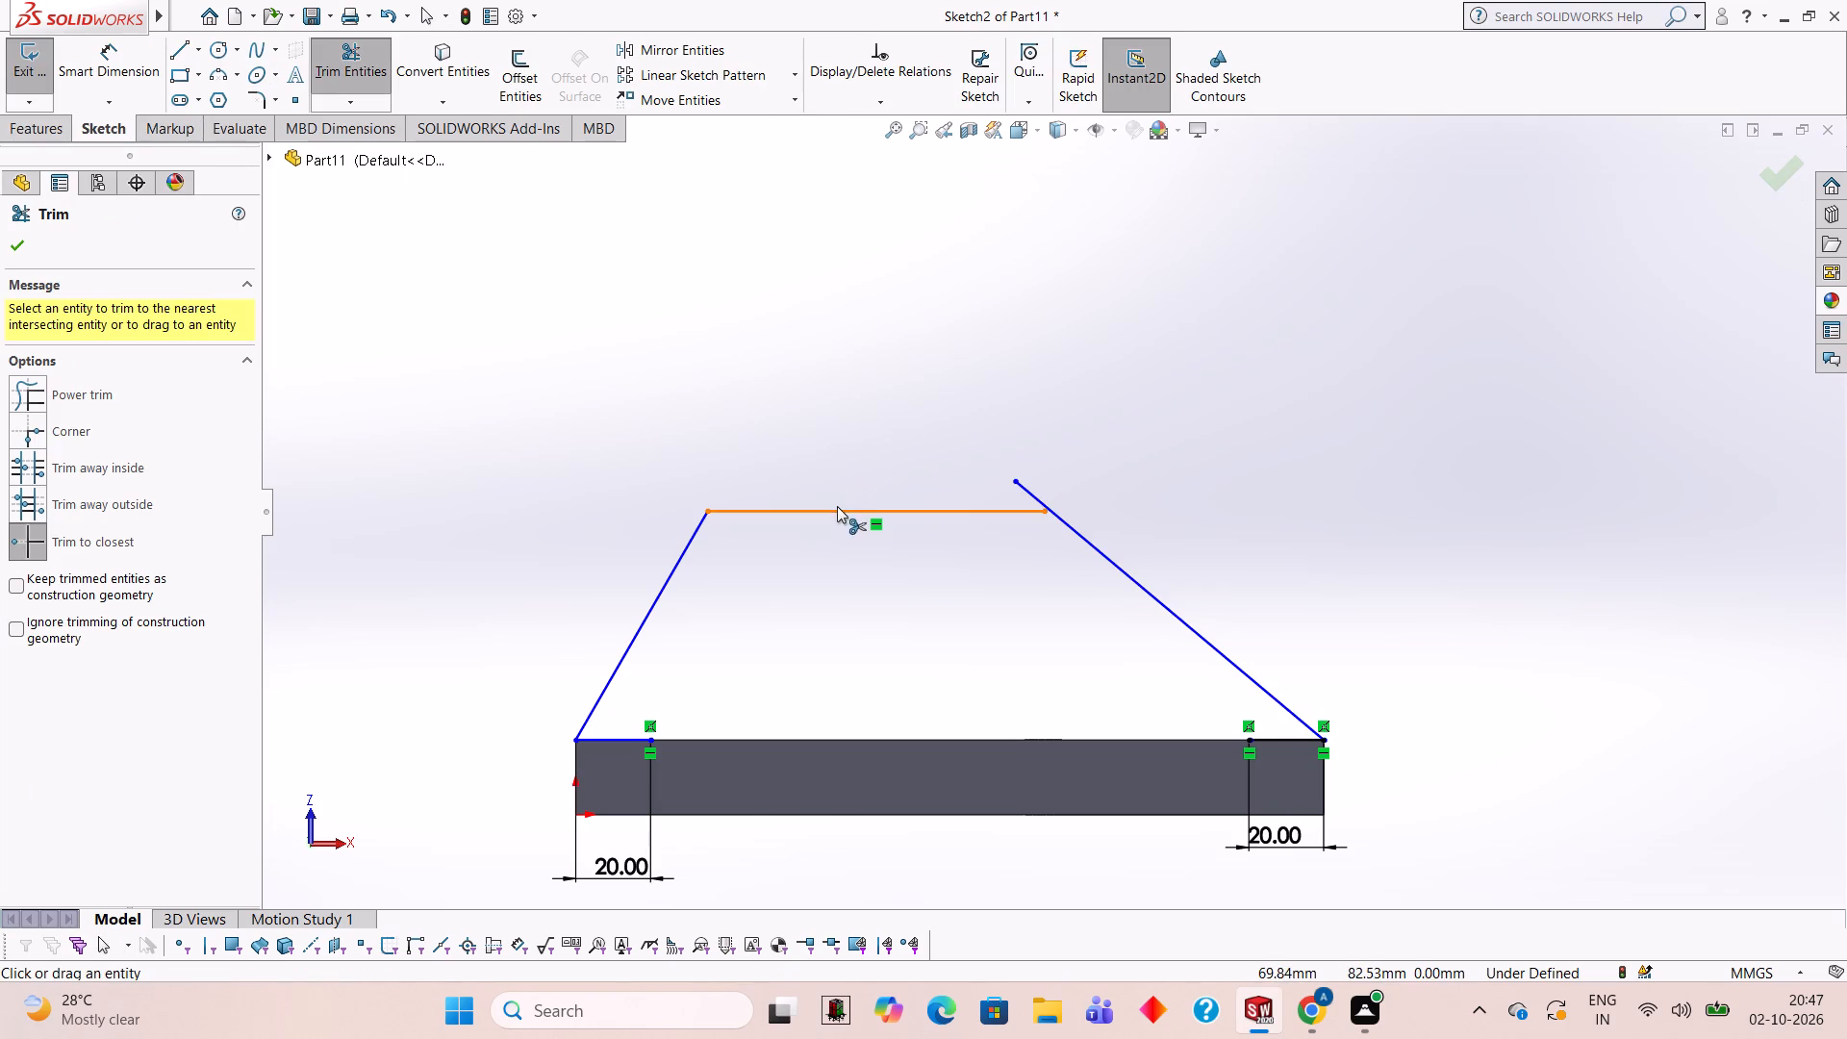
left_click(837, 506)
left_click(1060, 520)
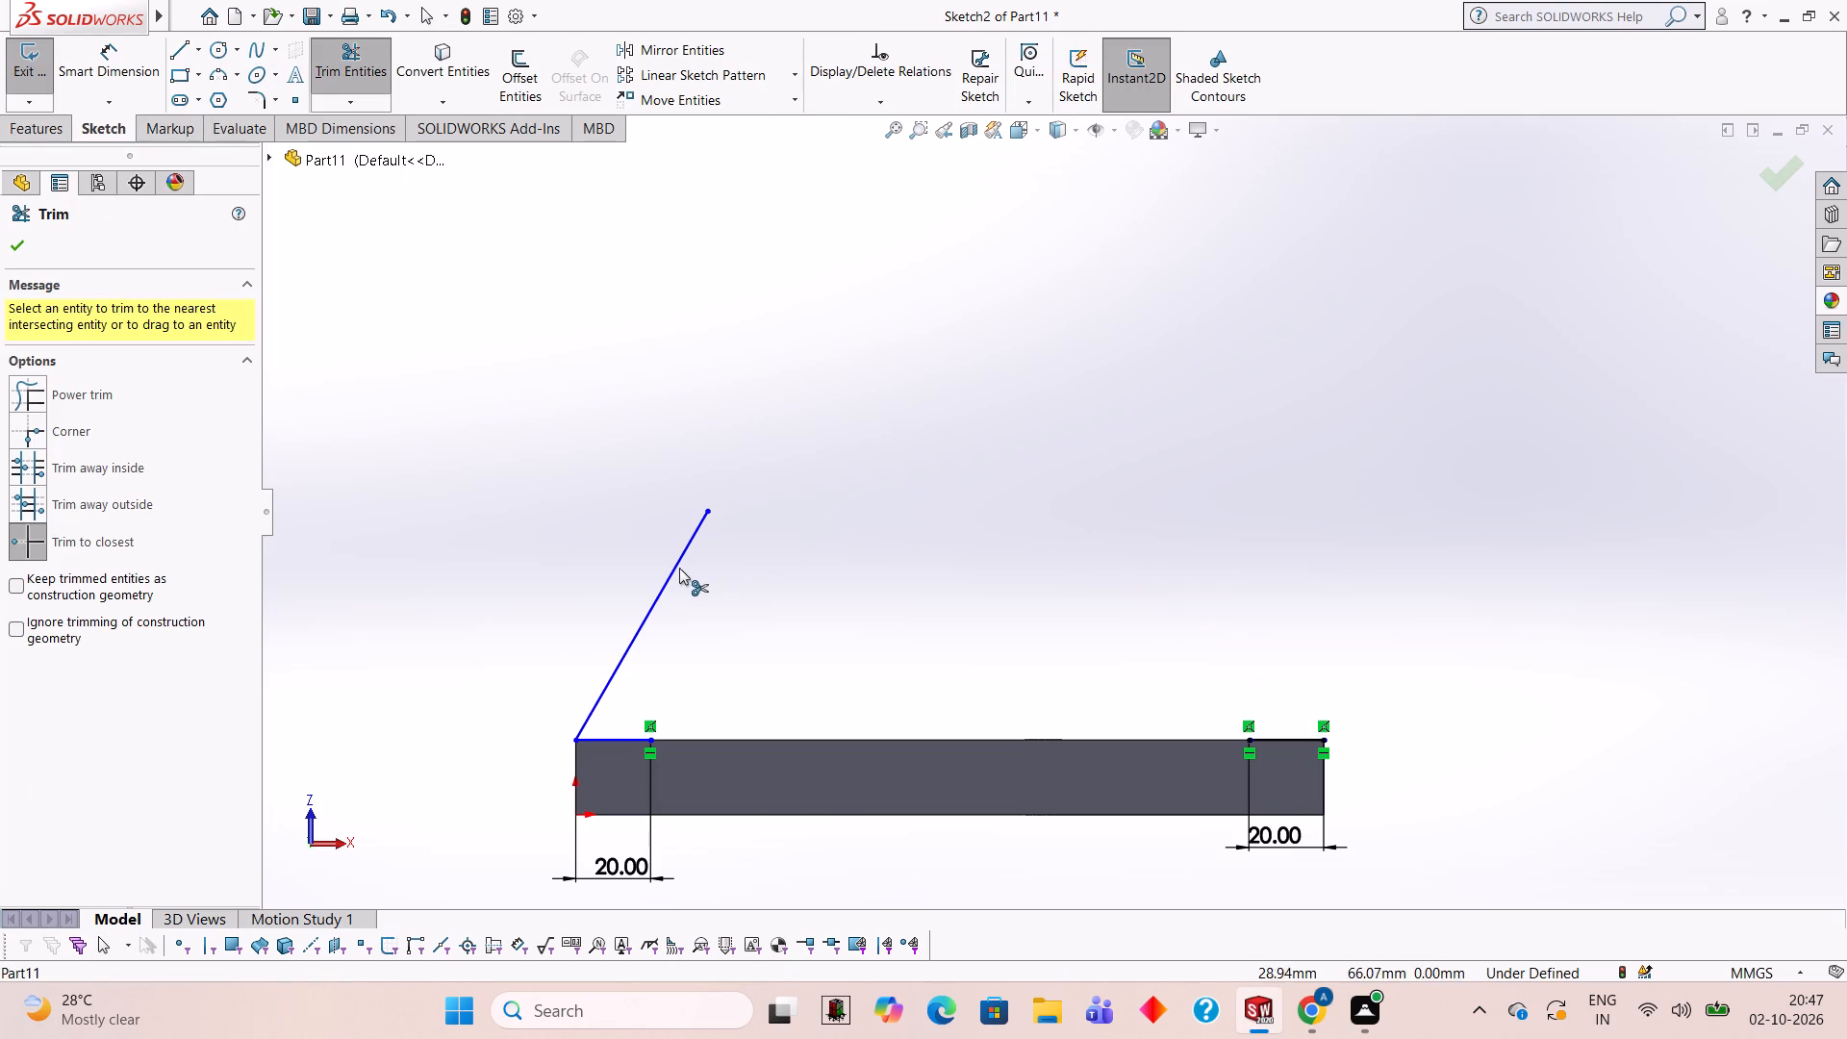
left_click(678, 568)
left_click(627, 739)
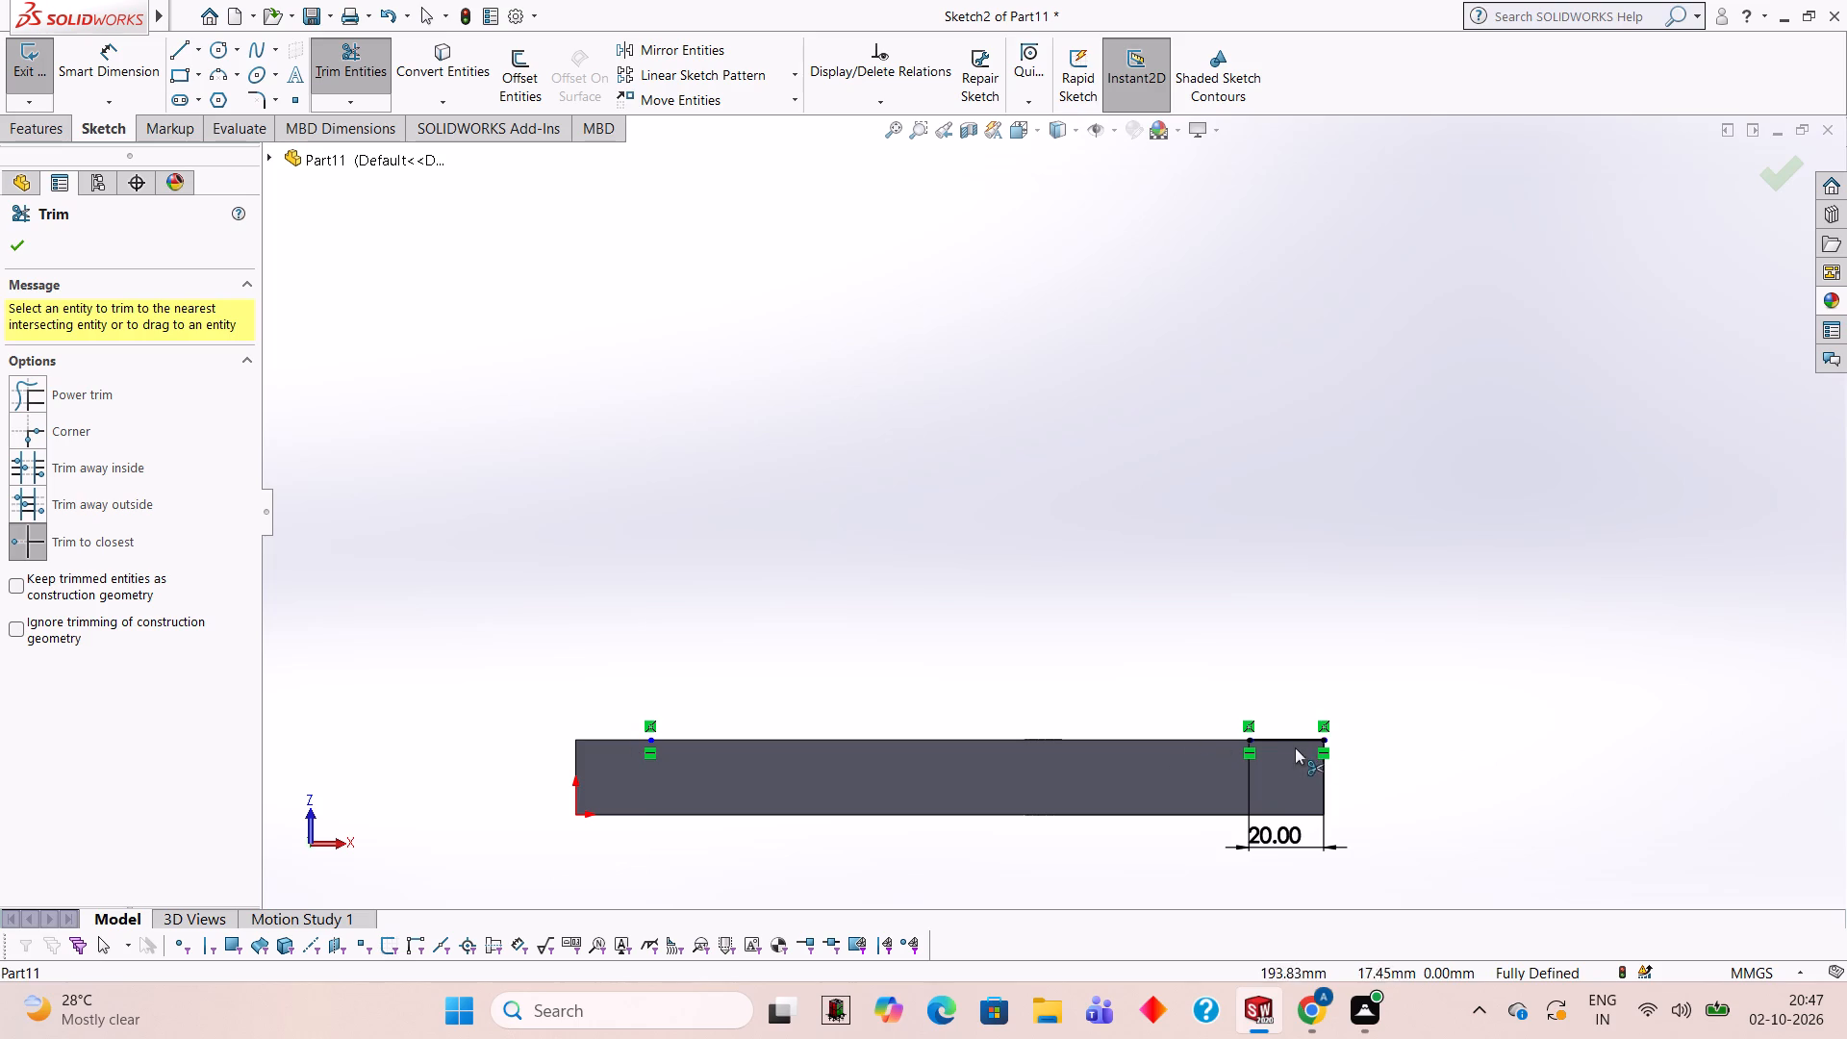
left_click(1287, 744)
left_click(1291, 741)
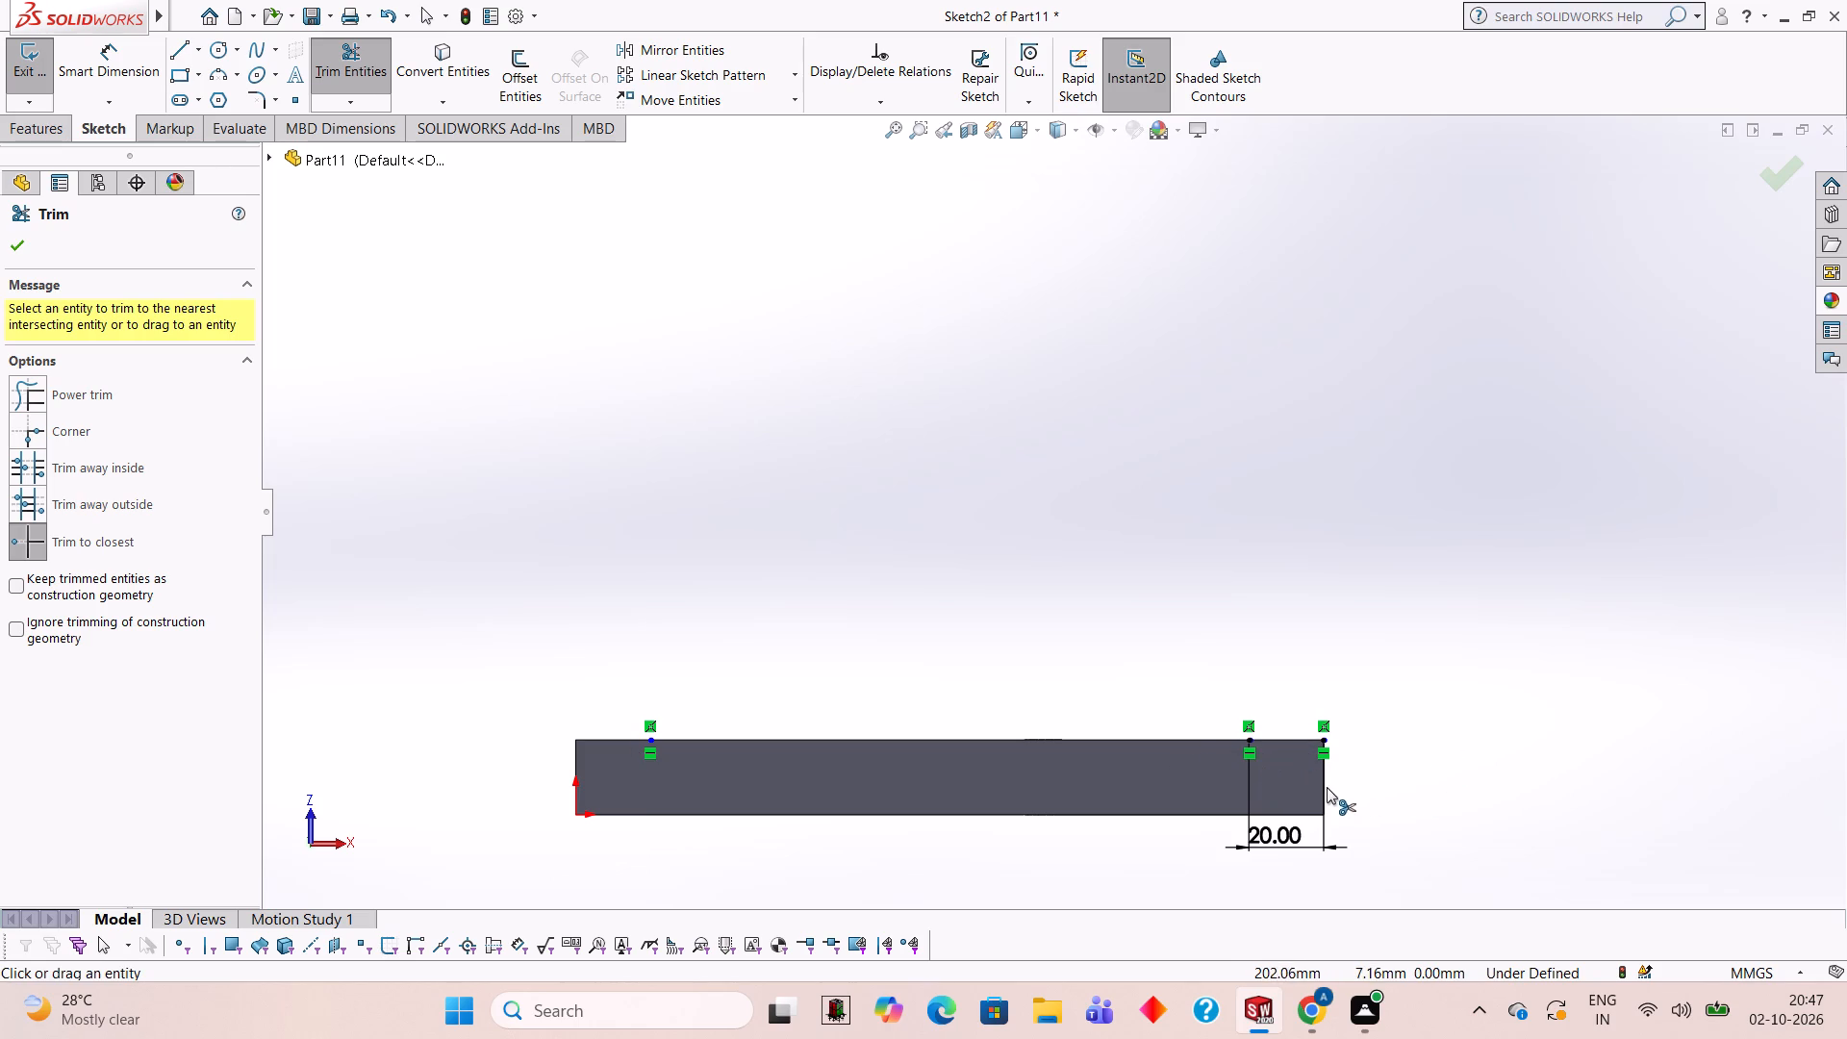
Delete the leftover 20 mm dimension at the right end of the body.
left_click(1250, 780)
right_click(1259, 823)
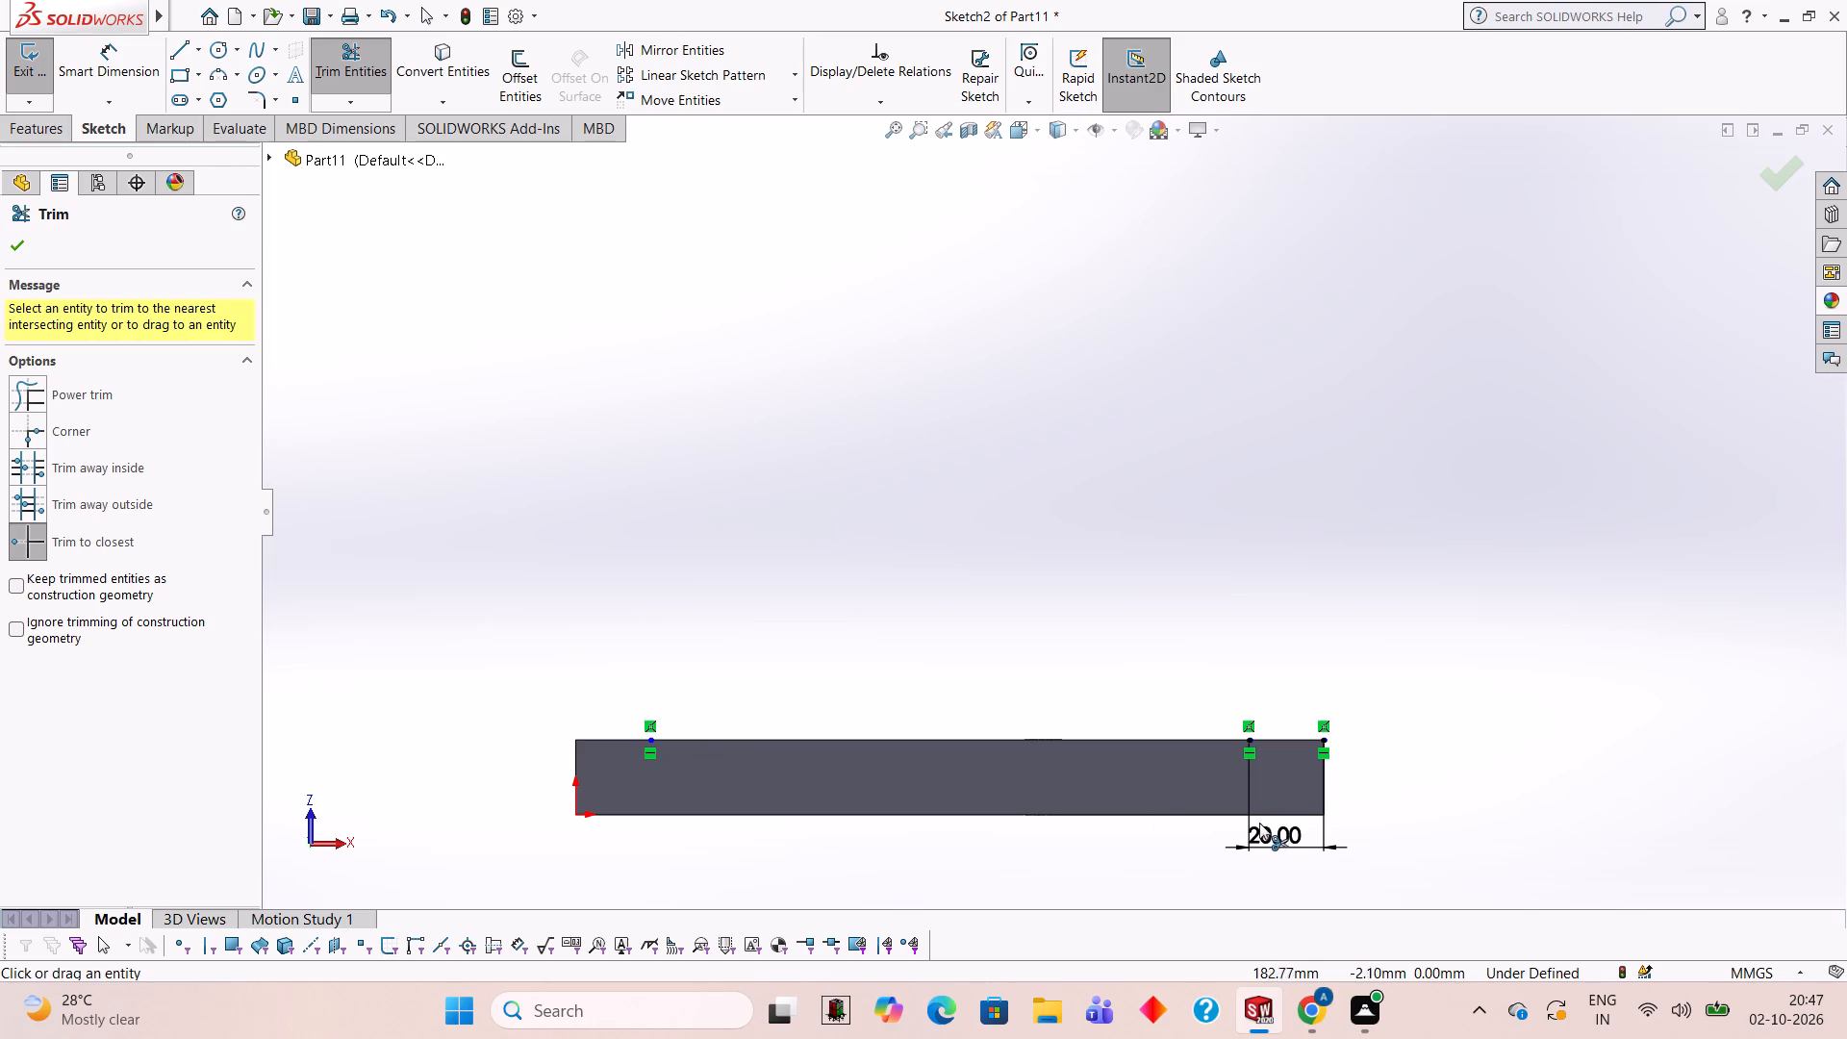
scroll(1380, 592, "up", 2)
left_click(1380, 592)
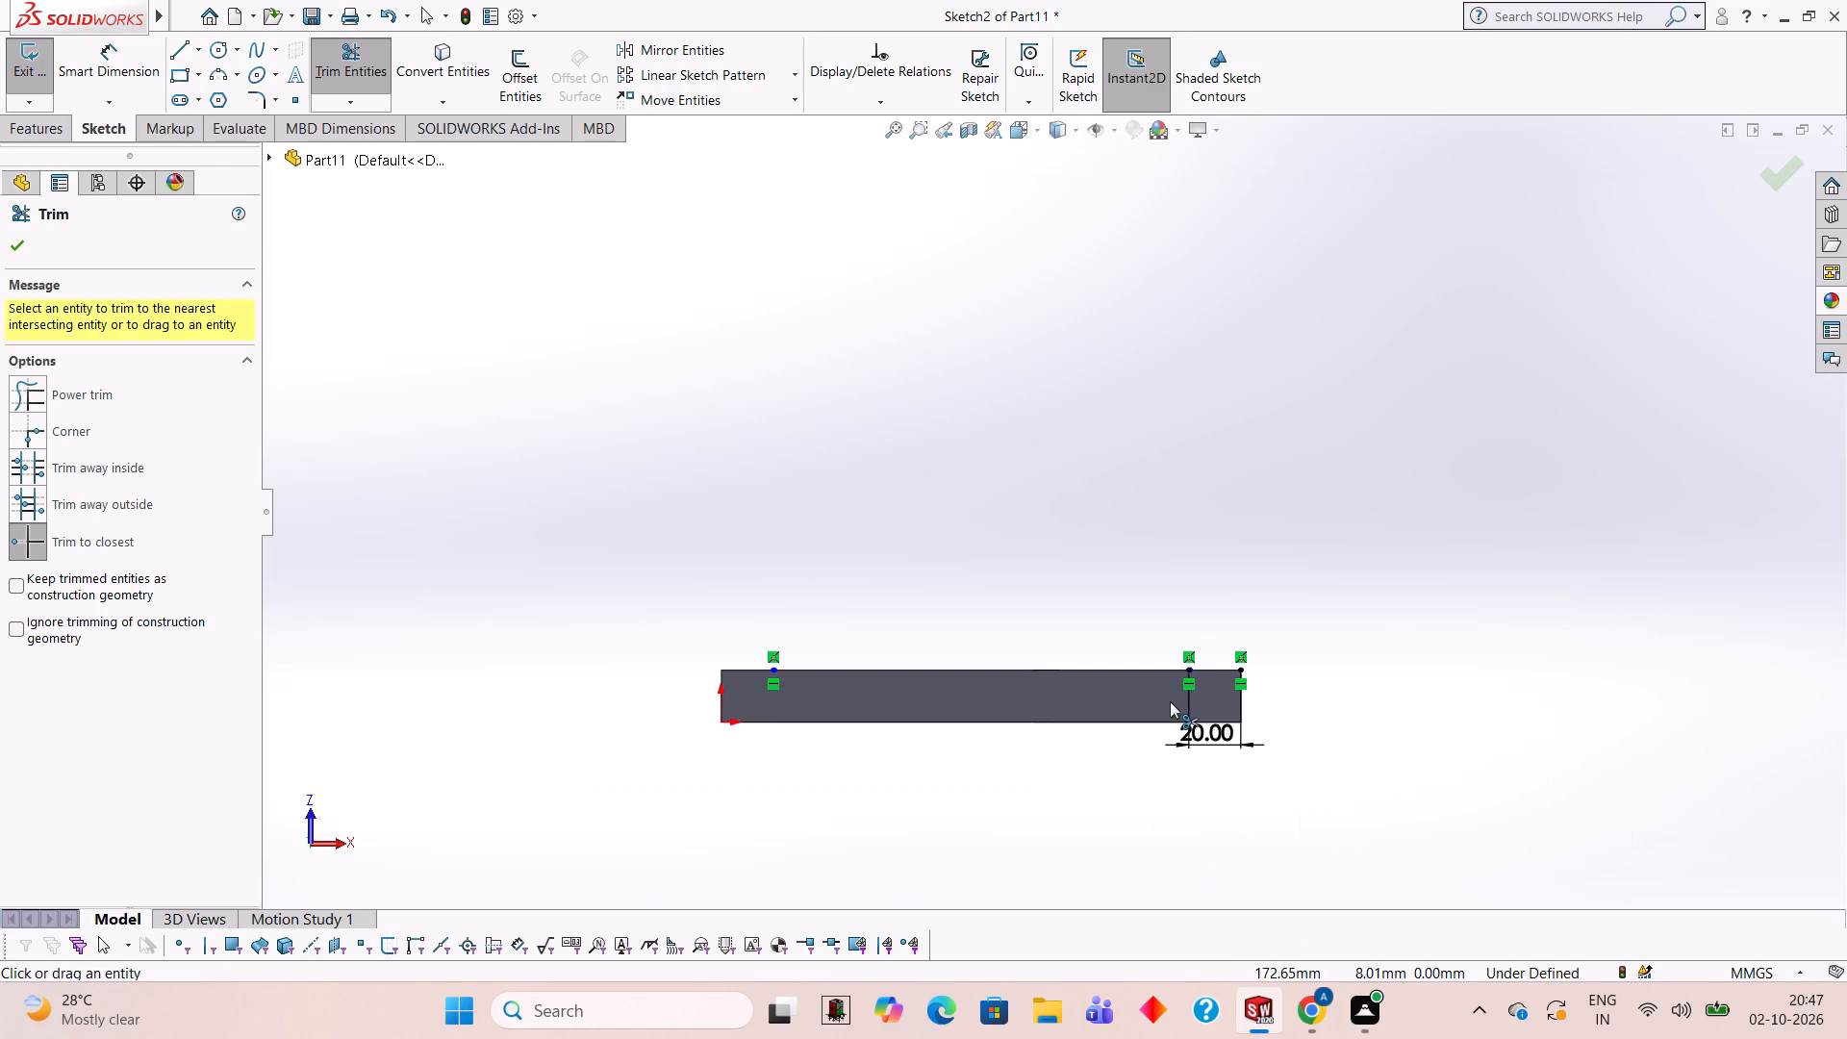
key("Escape")
right_click(1177, 737)
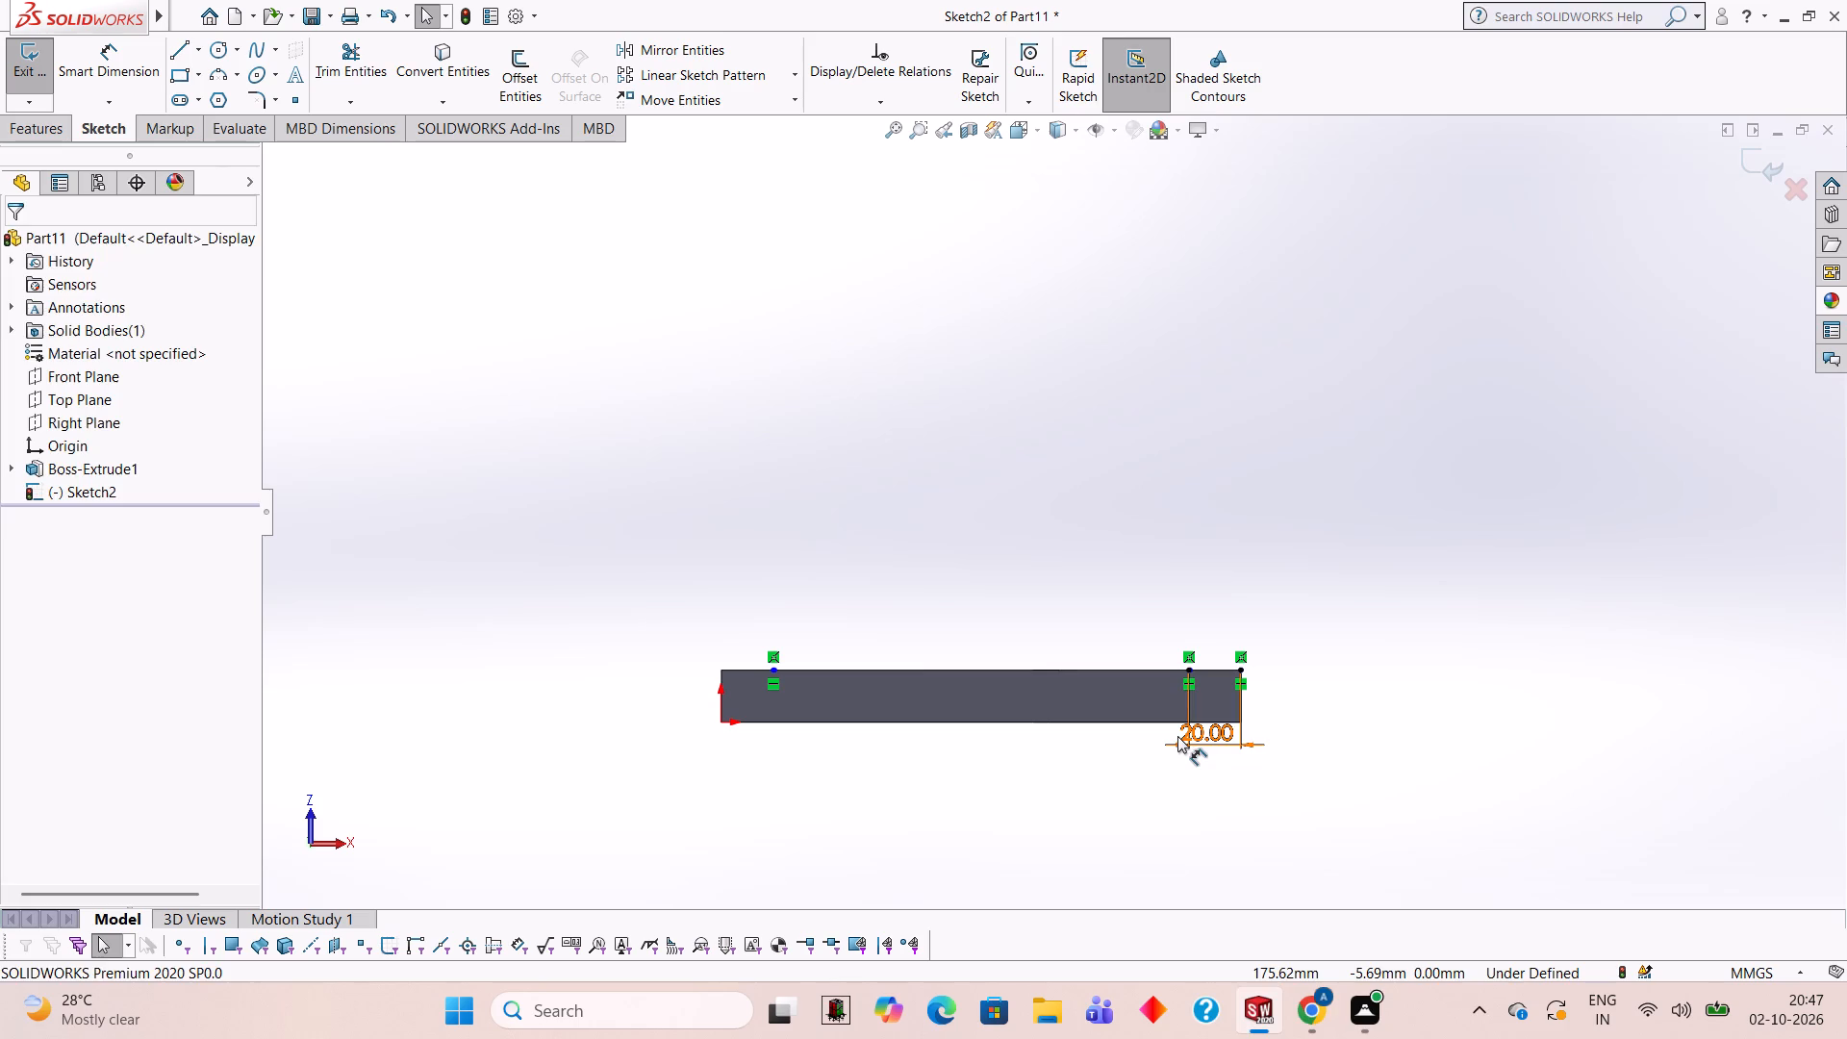
left_click(1252, 753)
key("Escape")
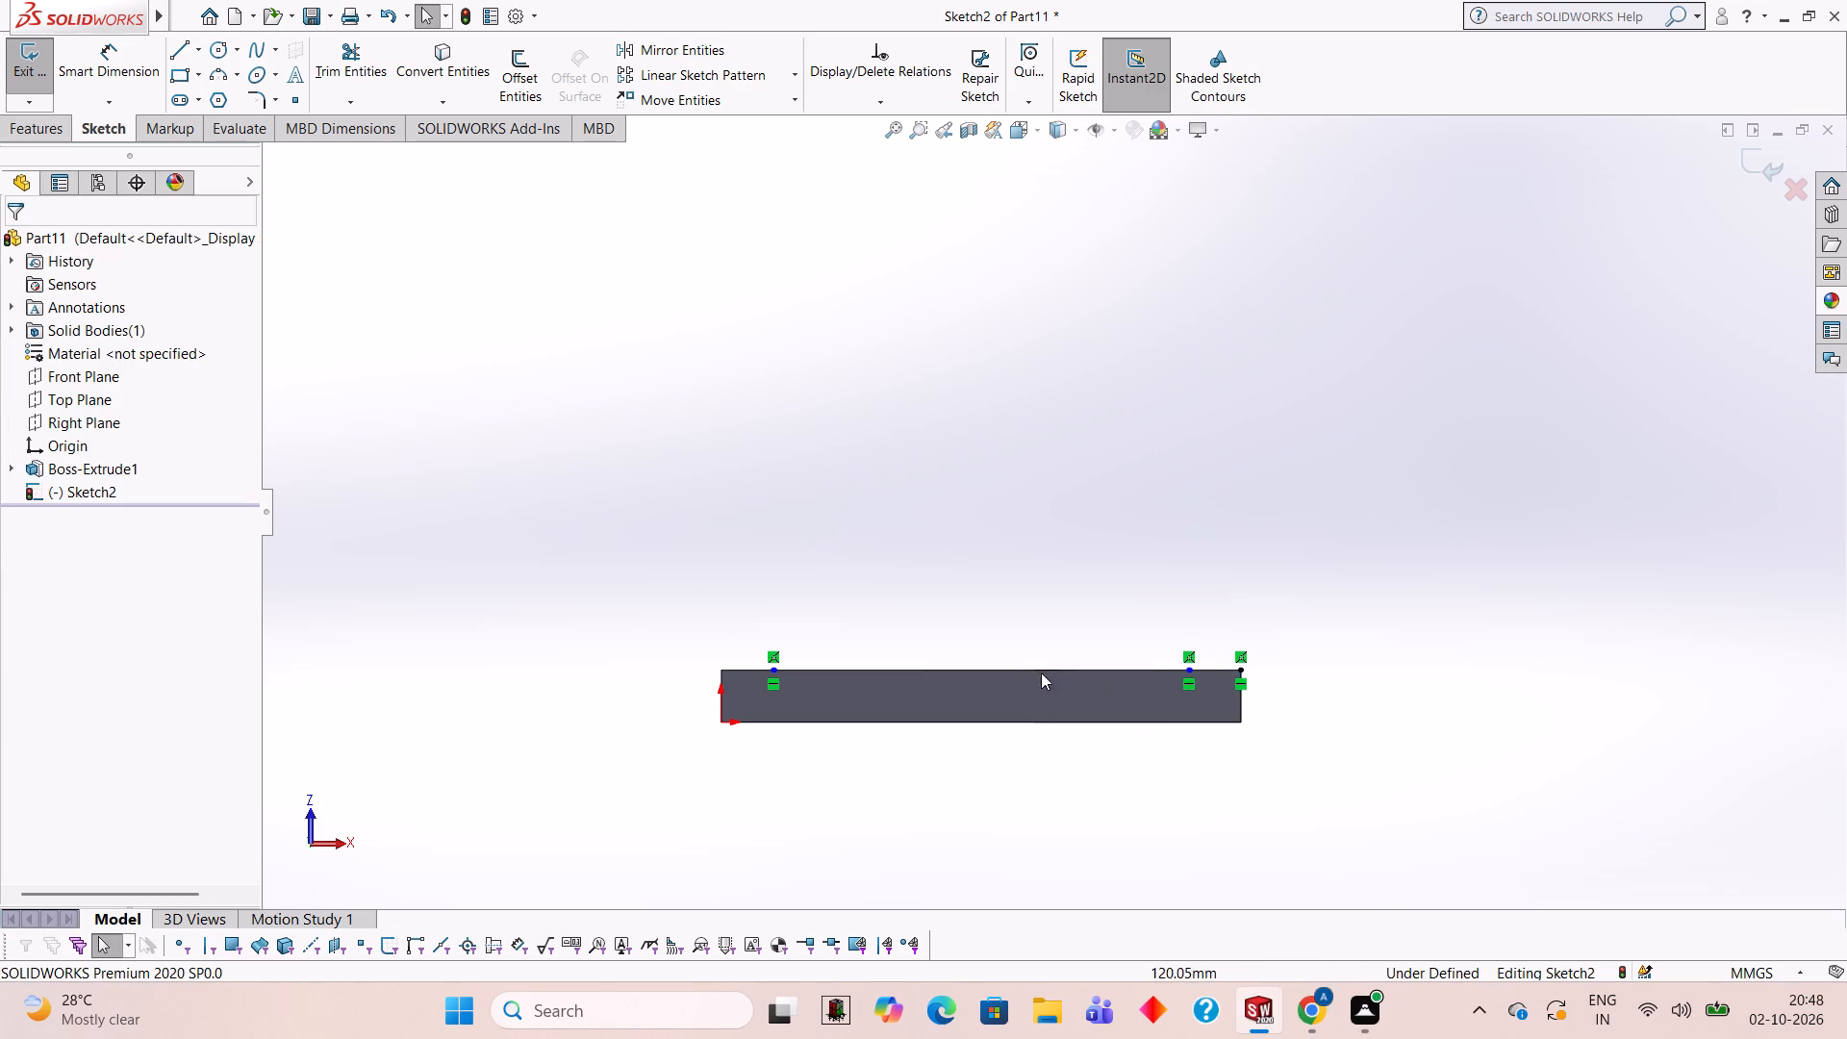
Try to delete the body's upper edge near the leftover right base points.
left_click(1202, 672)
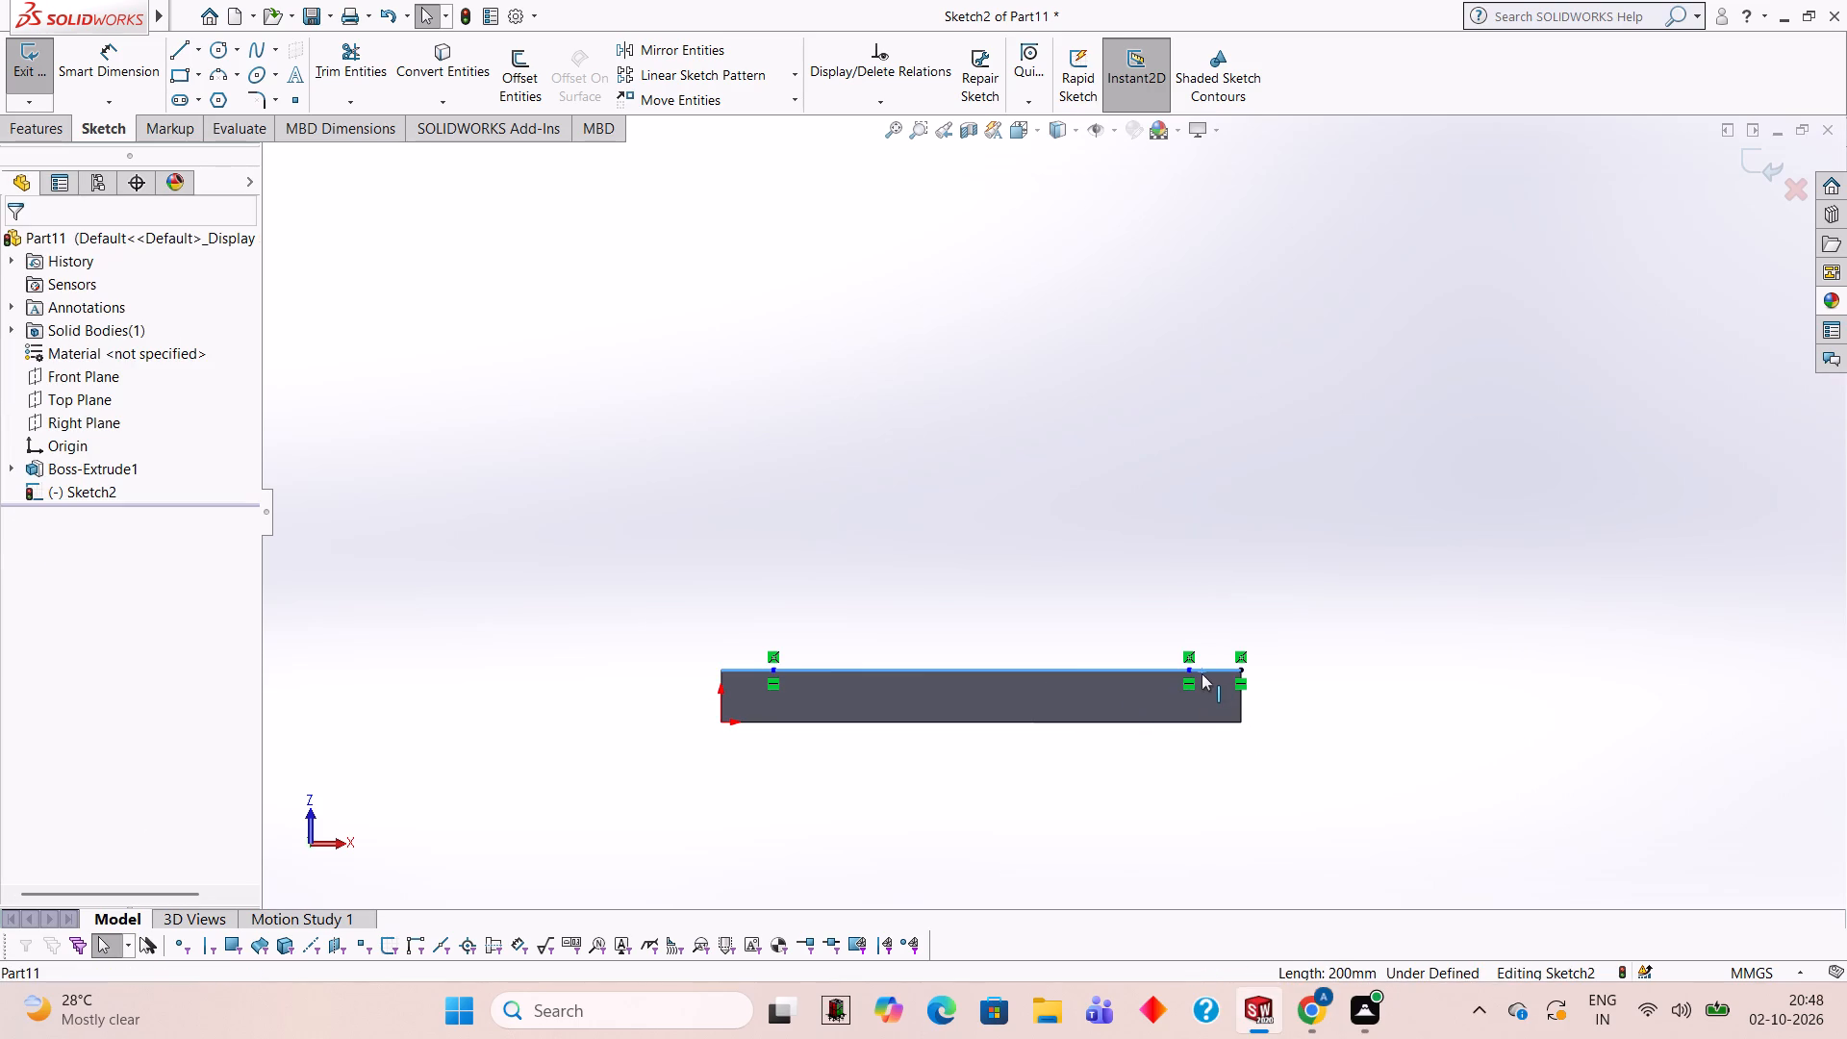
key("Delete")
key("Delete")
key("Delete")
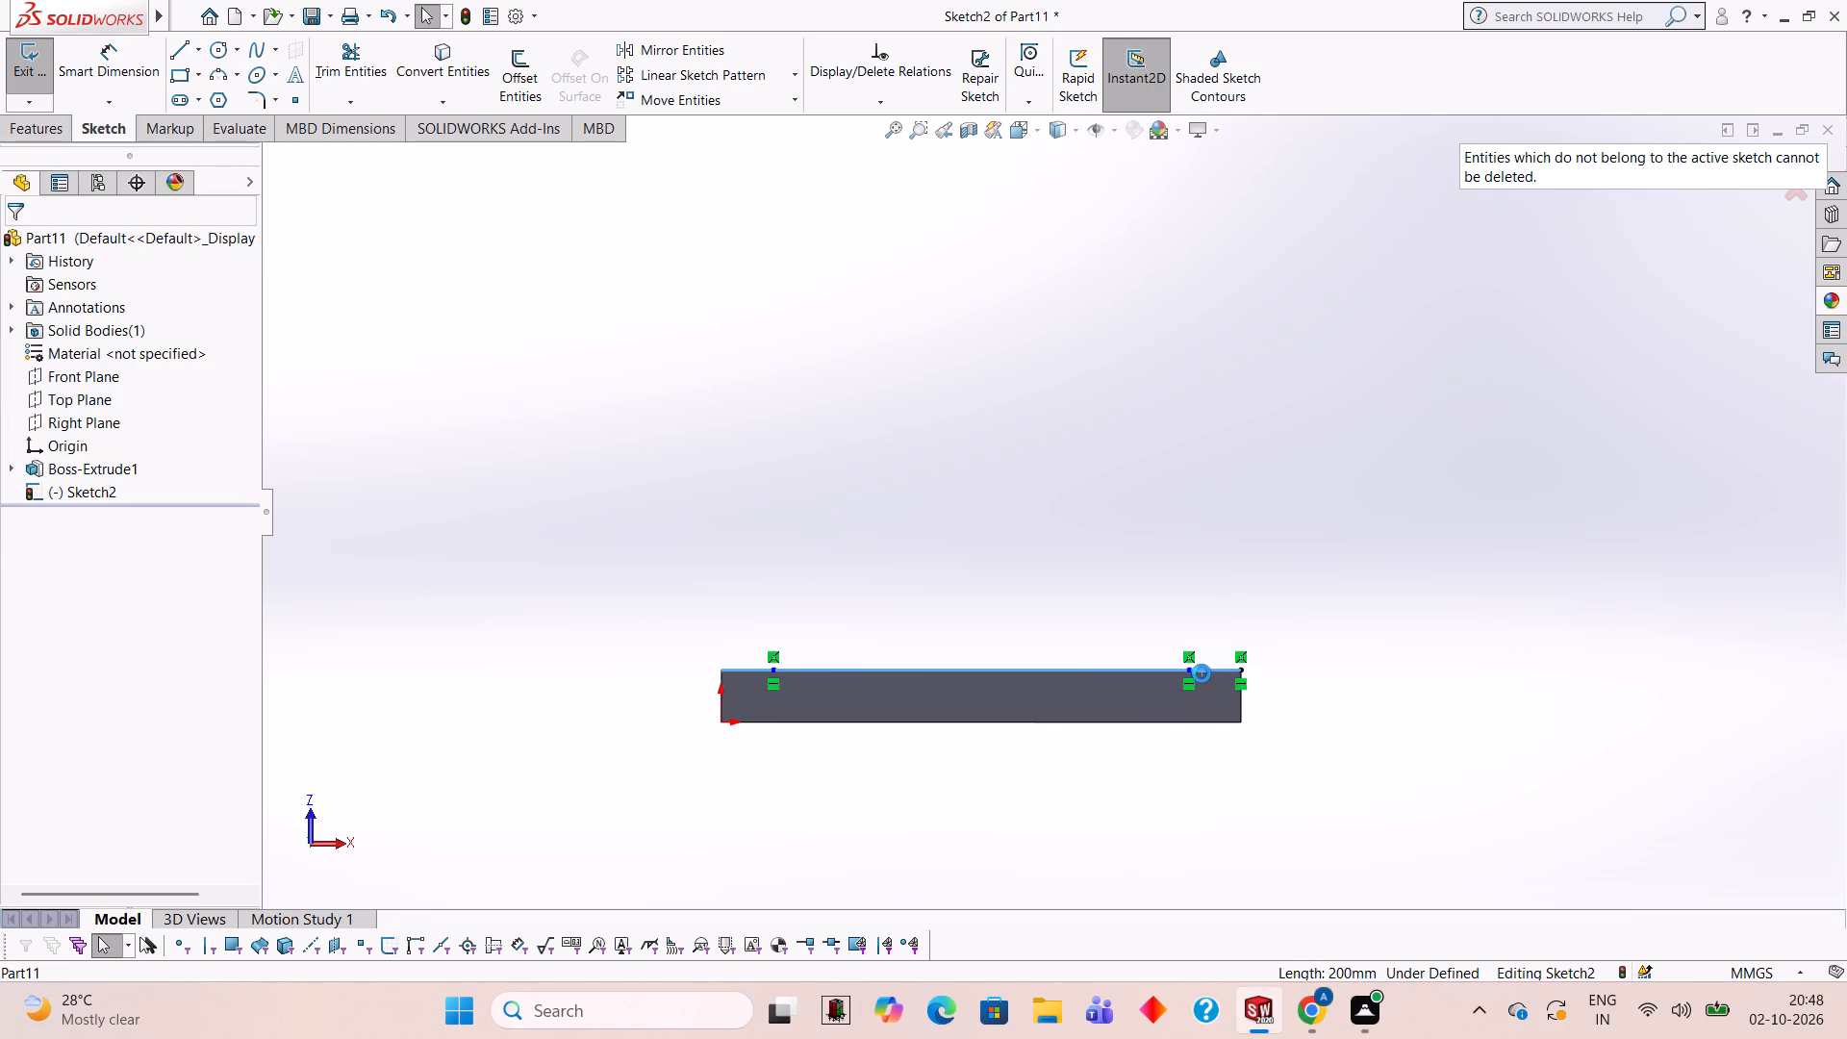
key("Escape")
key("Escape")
Trim away the leftover sketch points of the right and left bases along the body's upper edge.
left_click(338, 86)
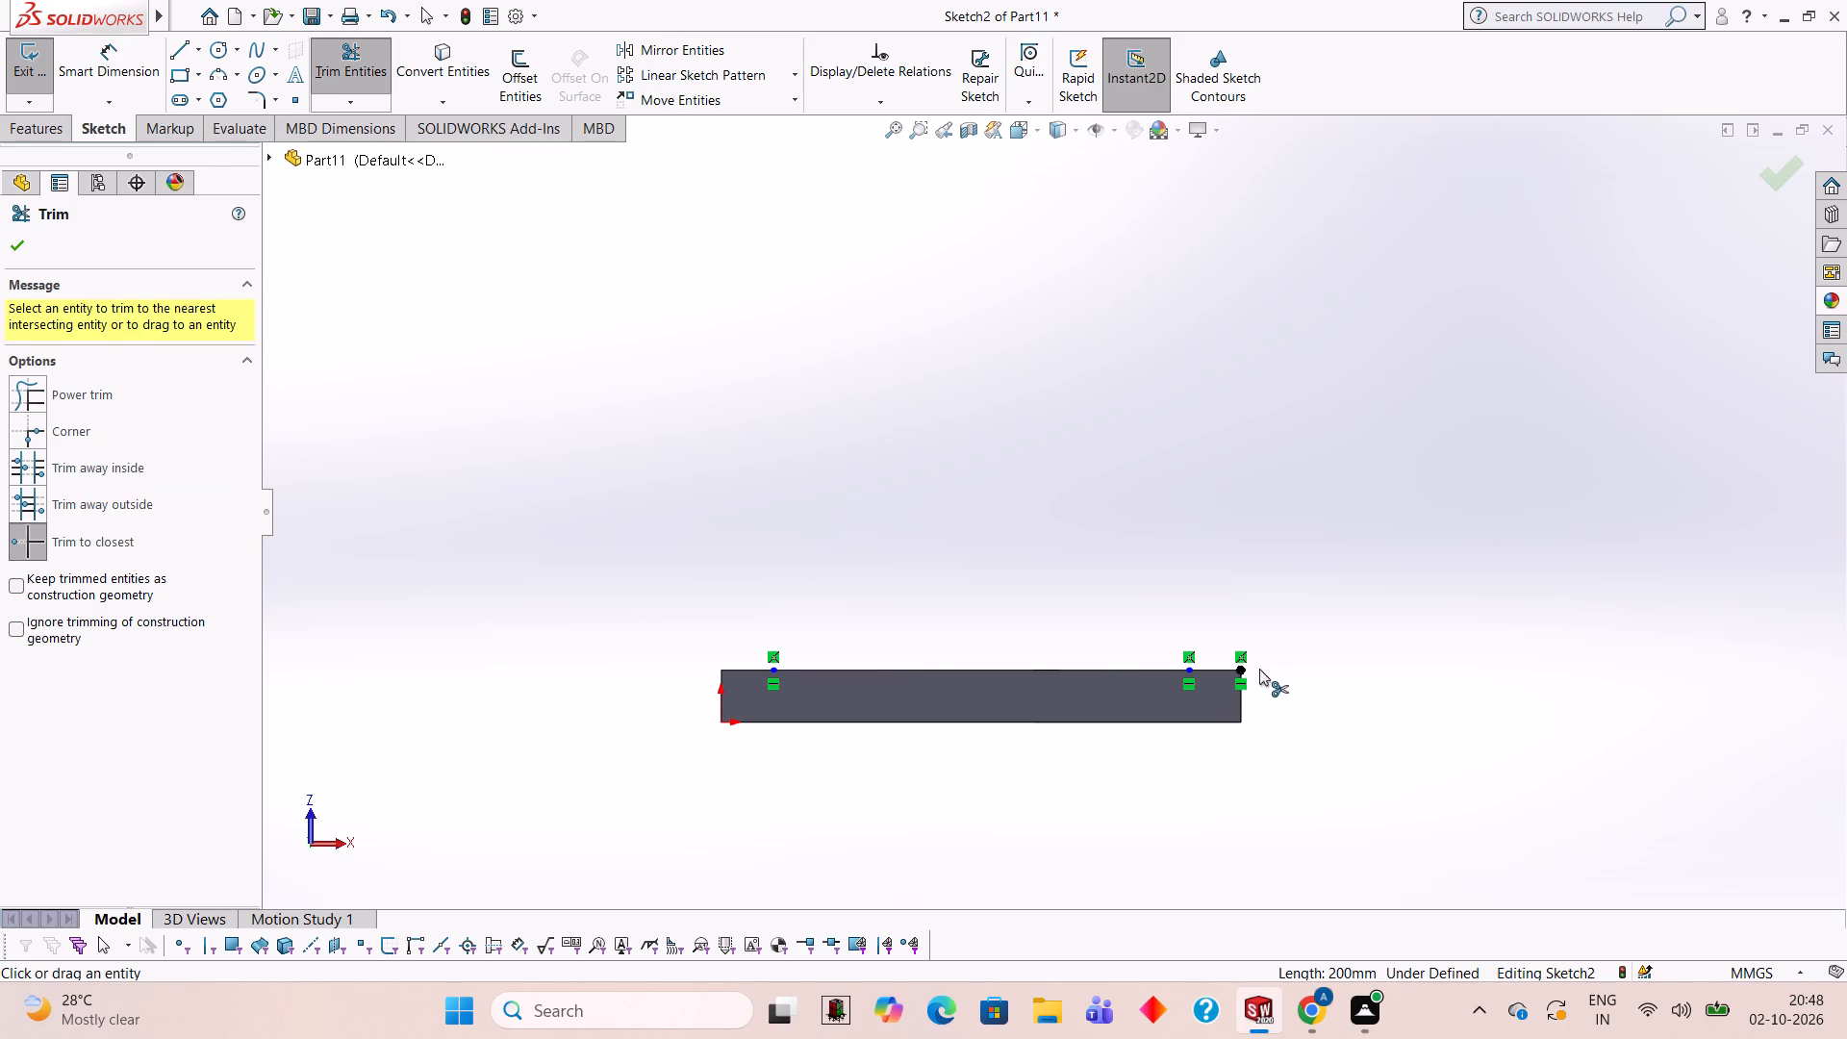
left_click(1186, 671)
double_click(1186, 671)
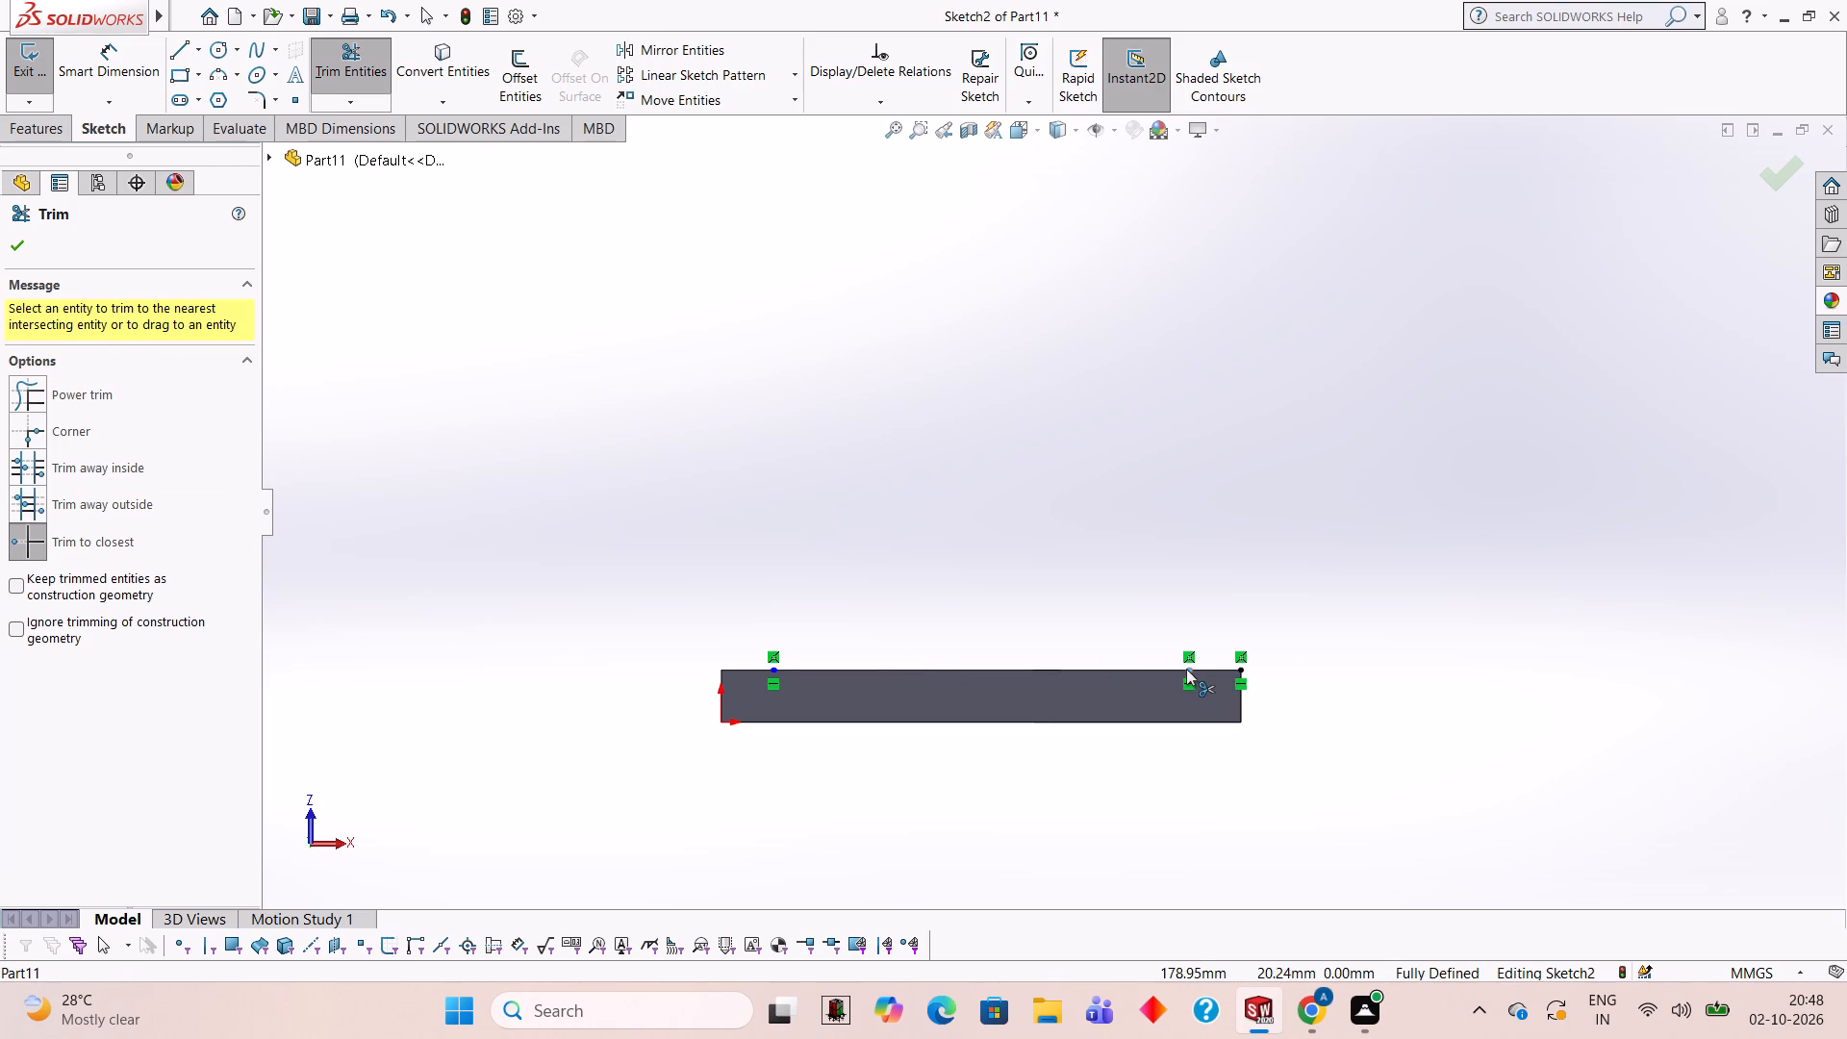
double_click(1245, 672)
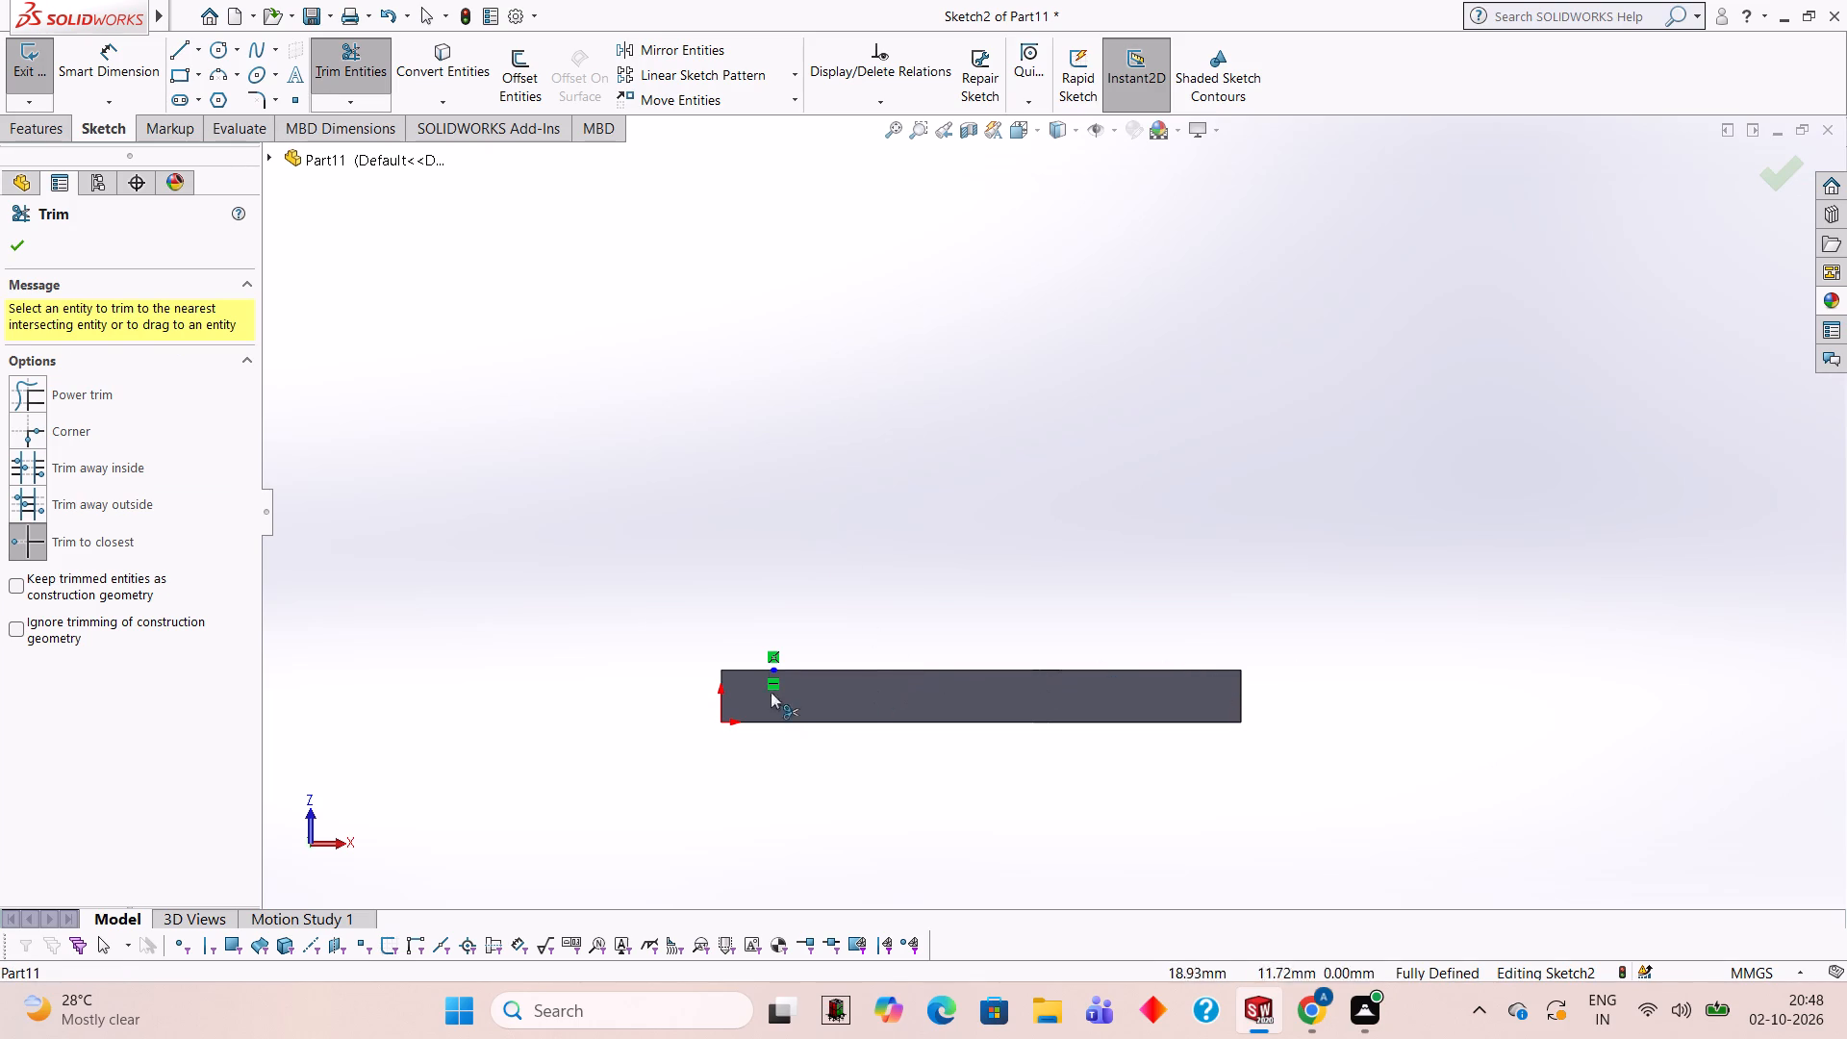
left_click(770, 663)
left_click(775, 672)
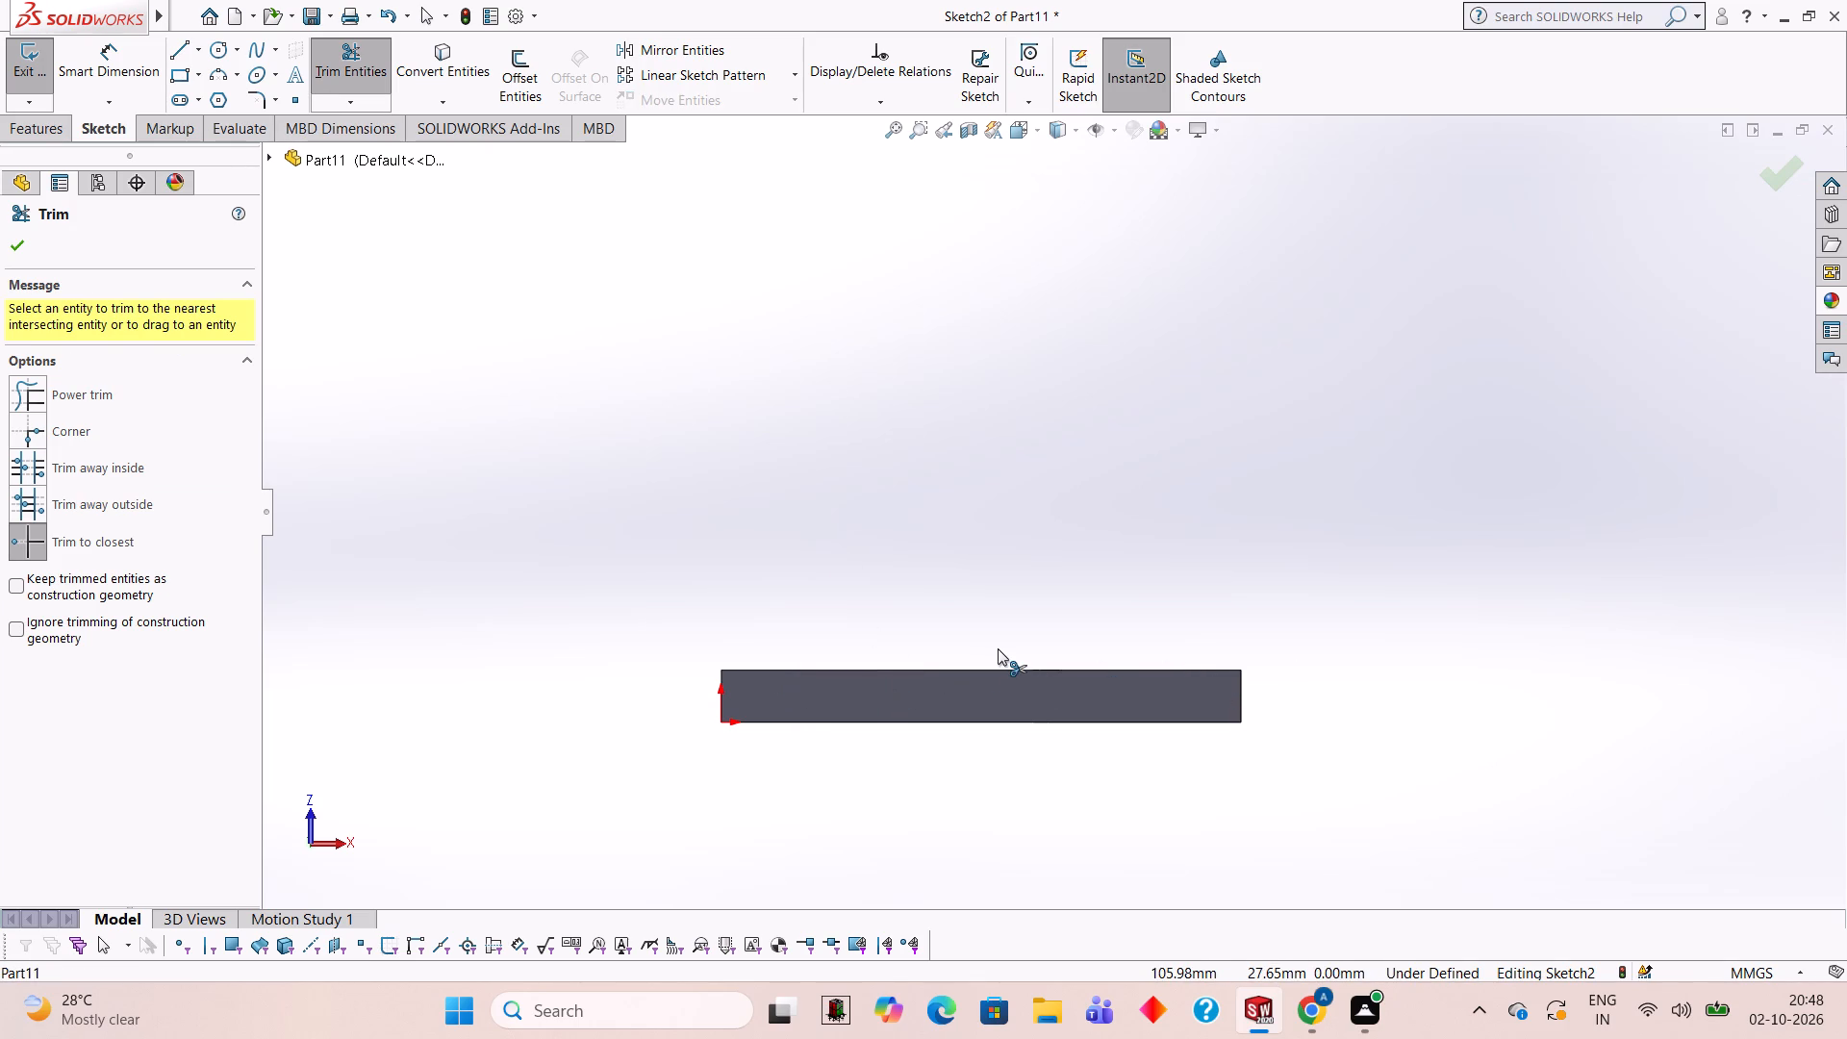
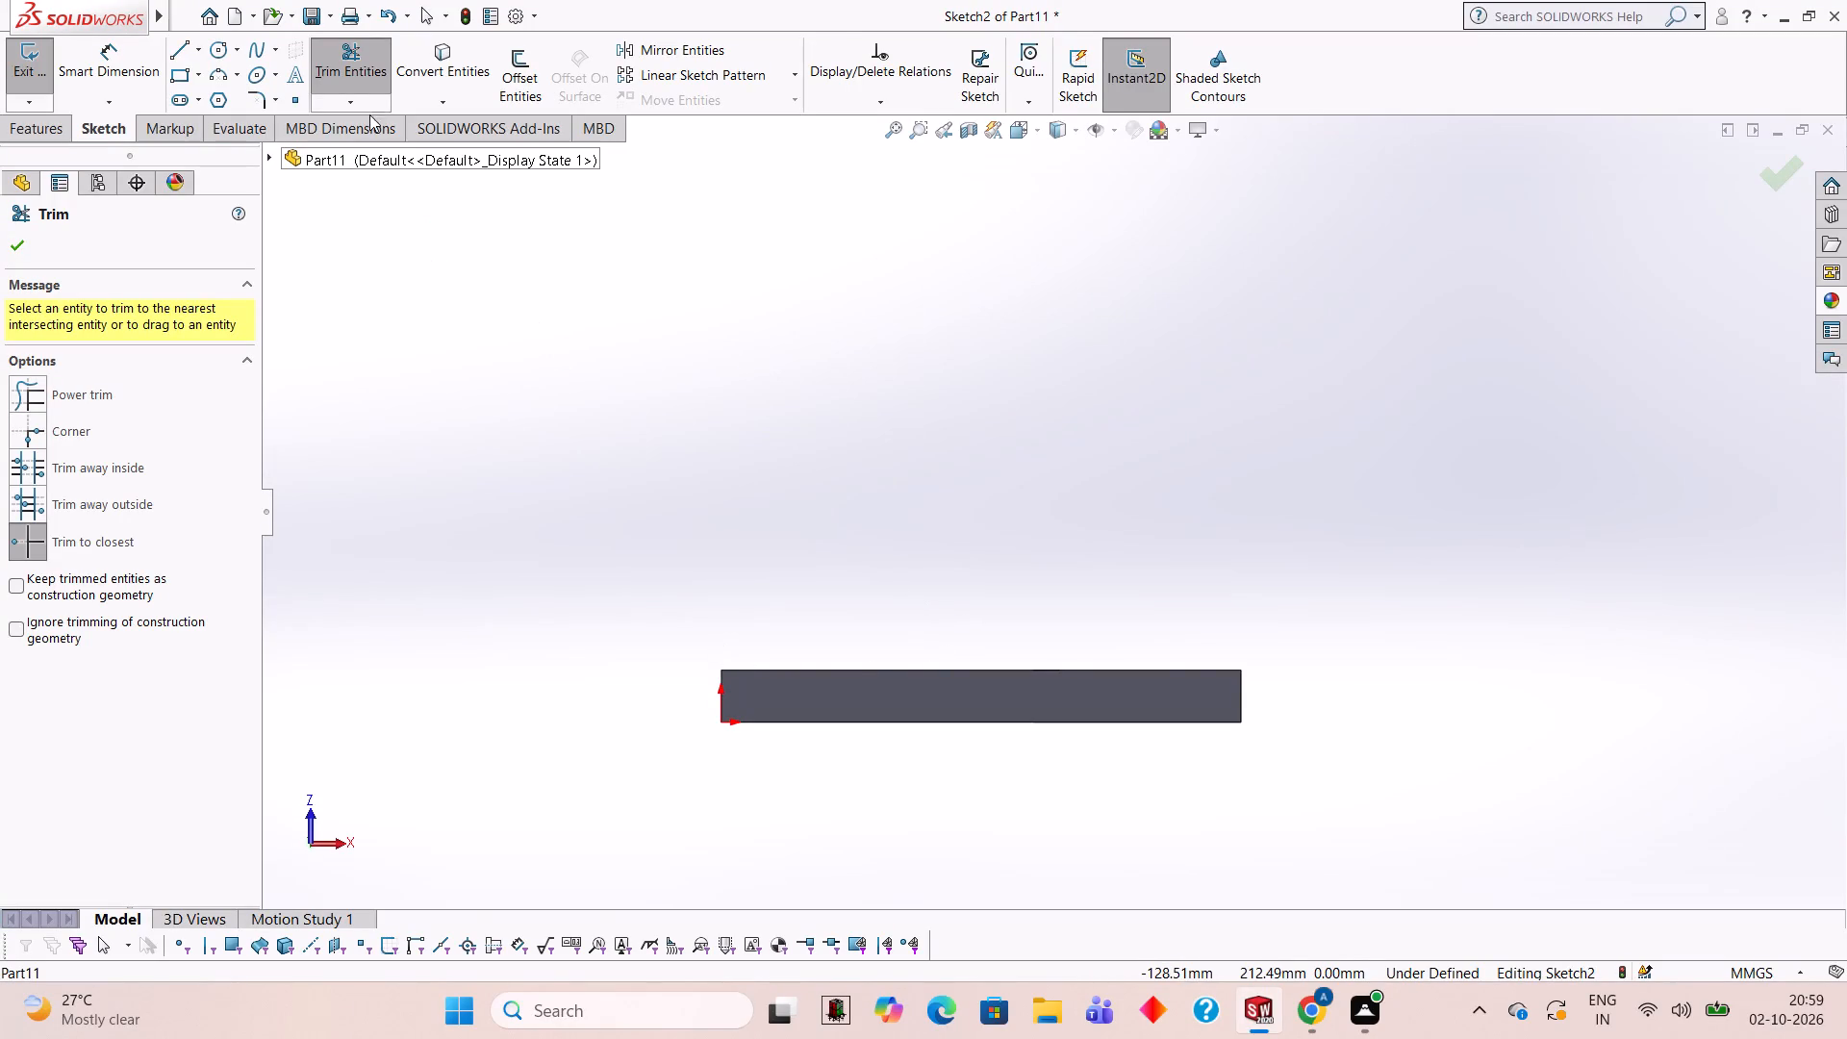
Start the Line command in the cleared sketch to redraw the profile on the body.
left_click(192, 51)
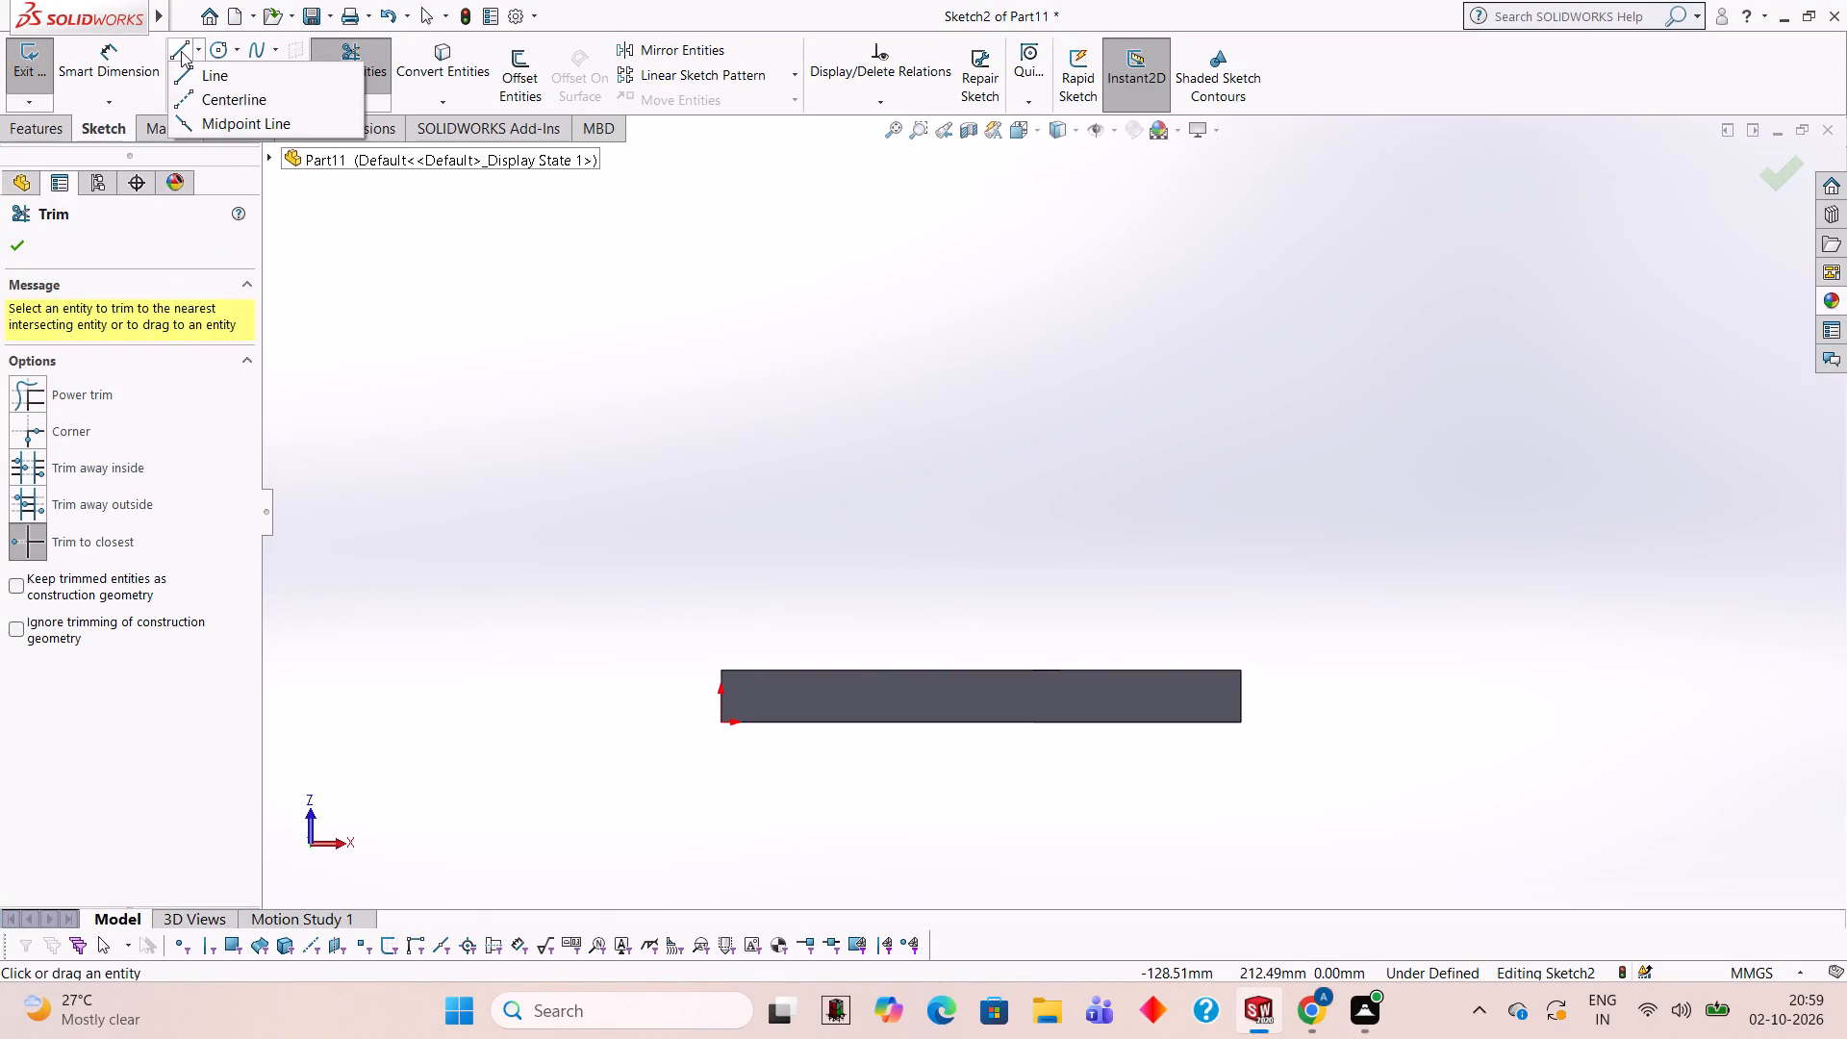
left_click(181, 51)
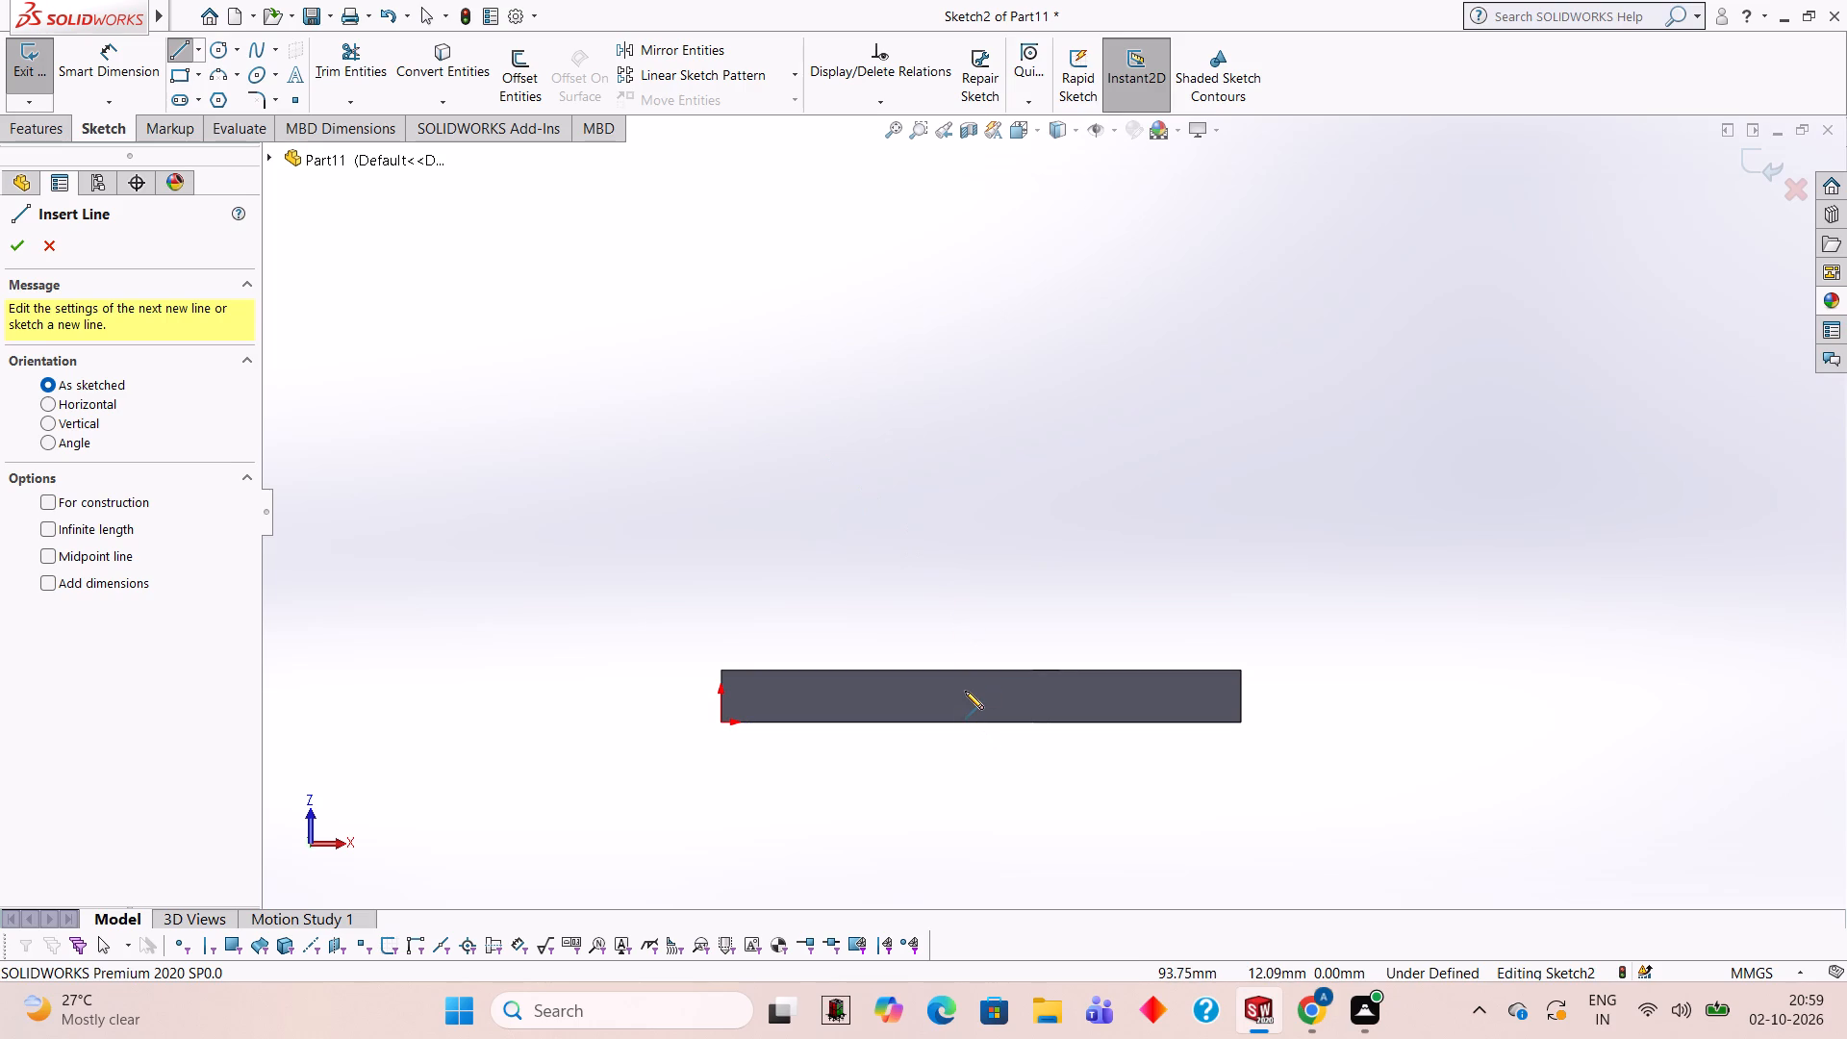
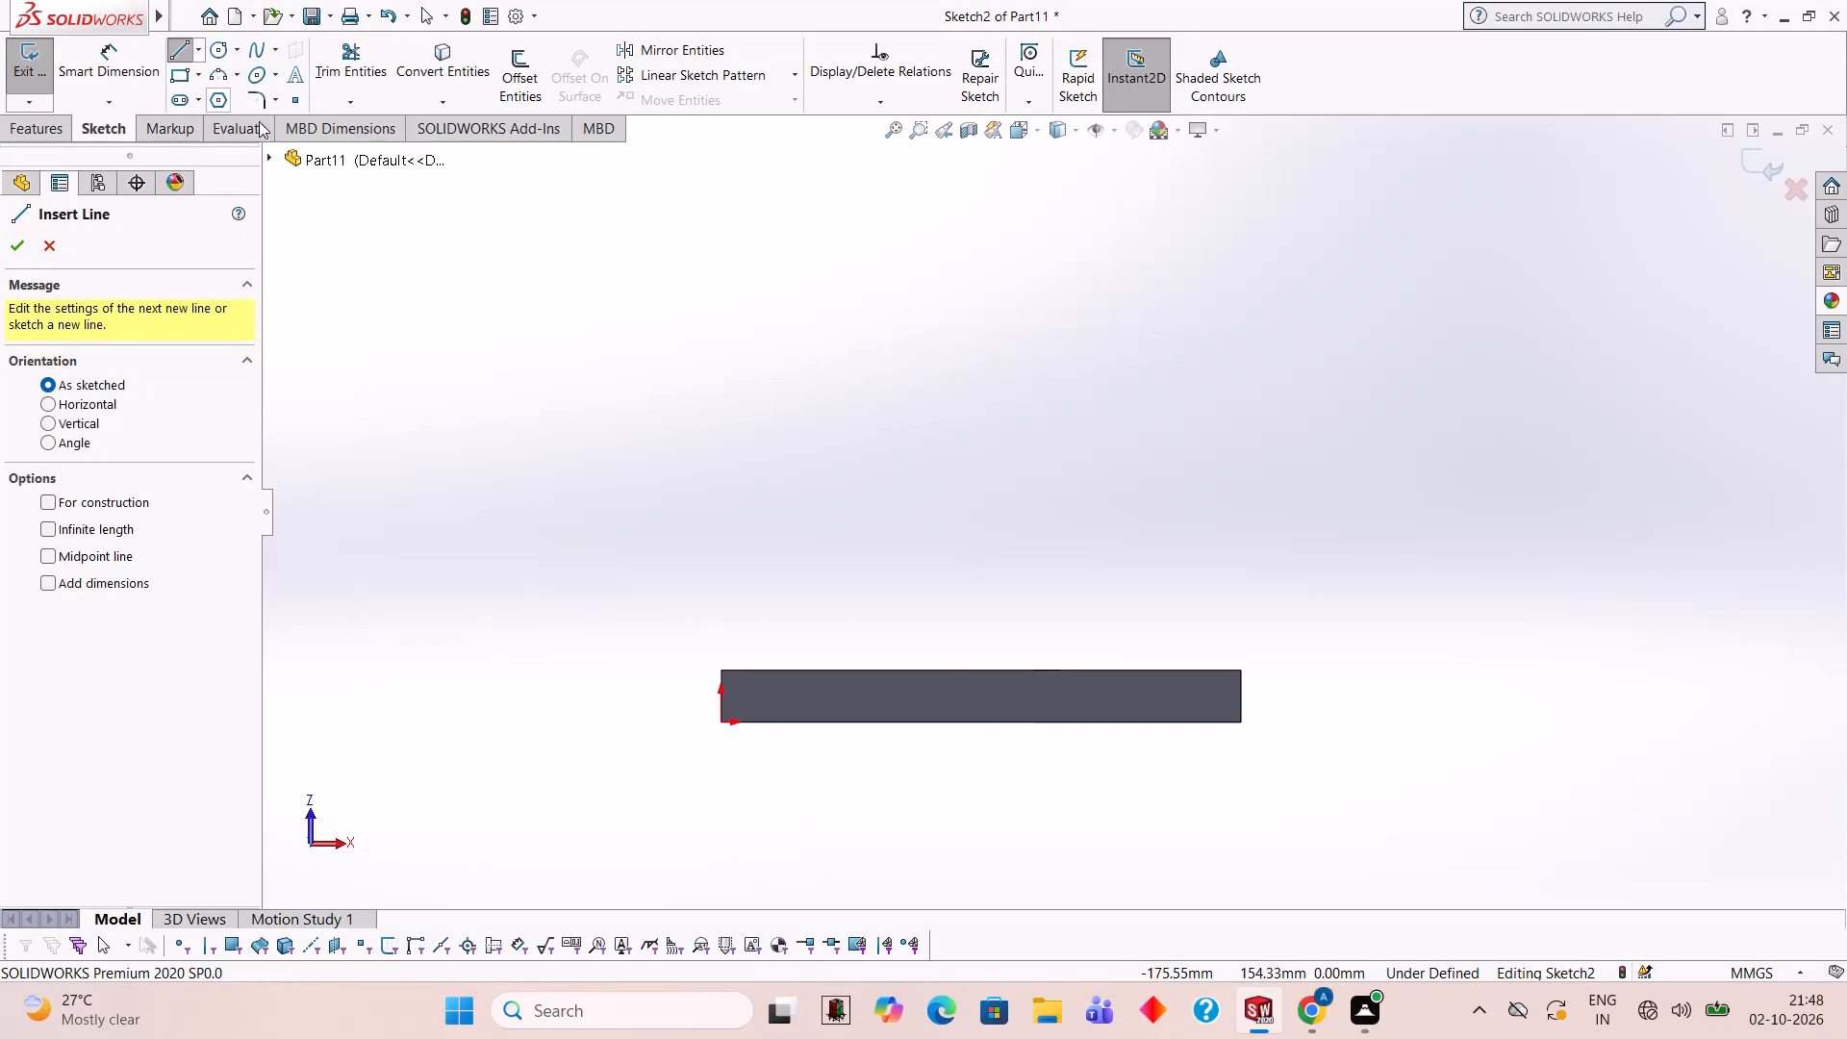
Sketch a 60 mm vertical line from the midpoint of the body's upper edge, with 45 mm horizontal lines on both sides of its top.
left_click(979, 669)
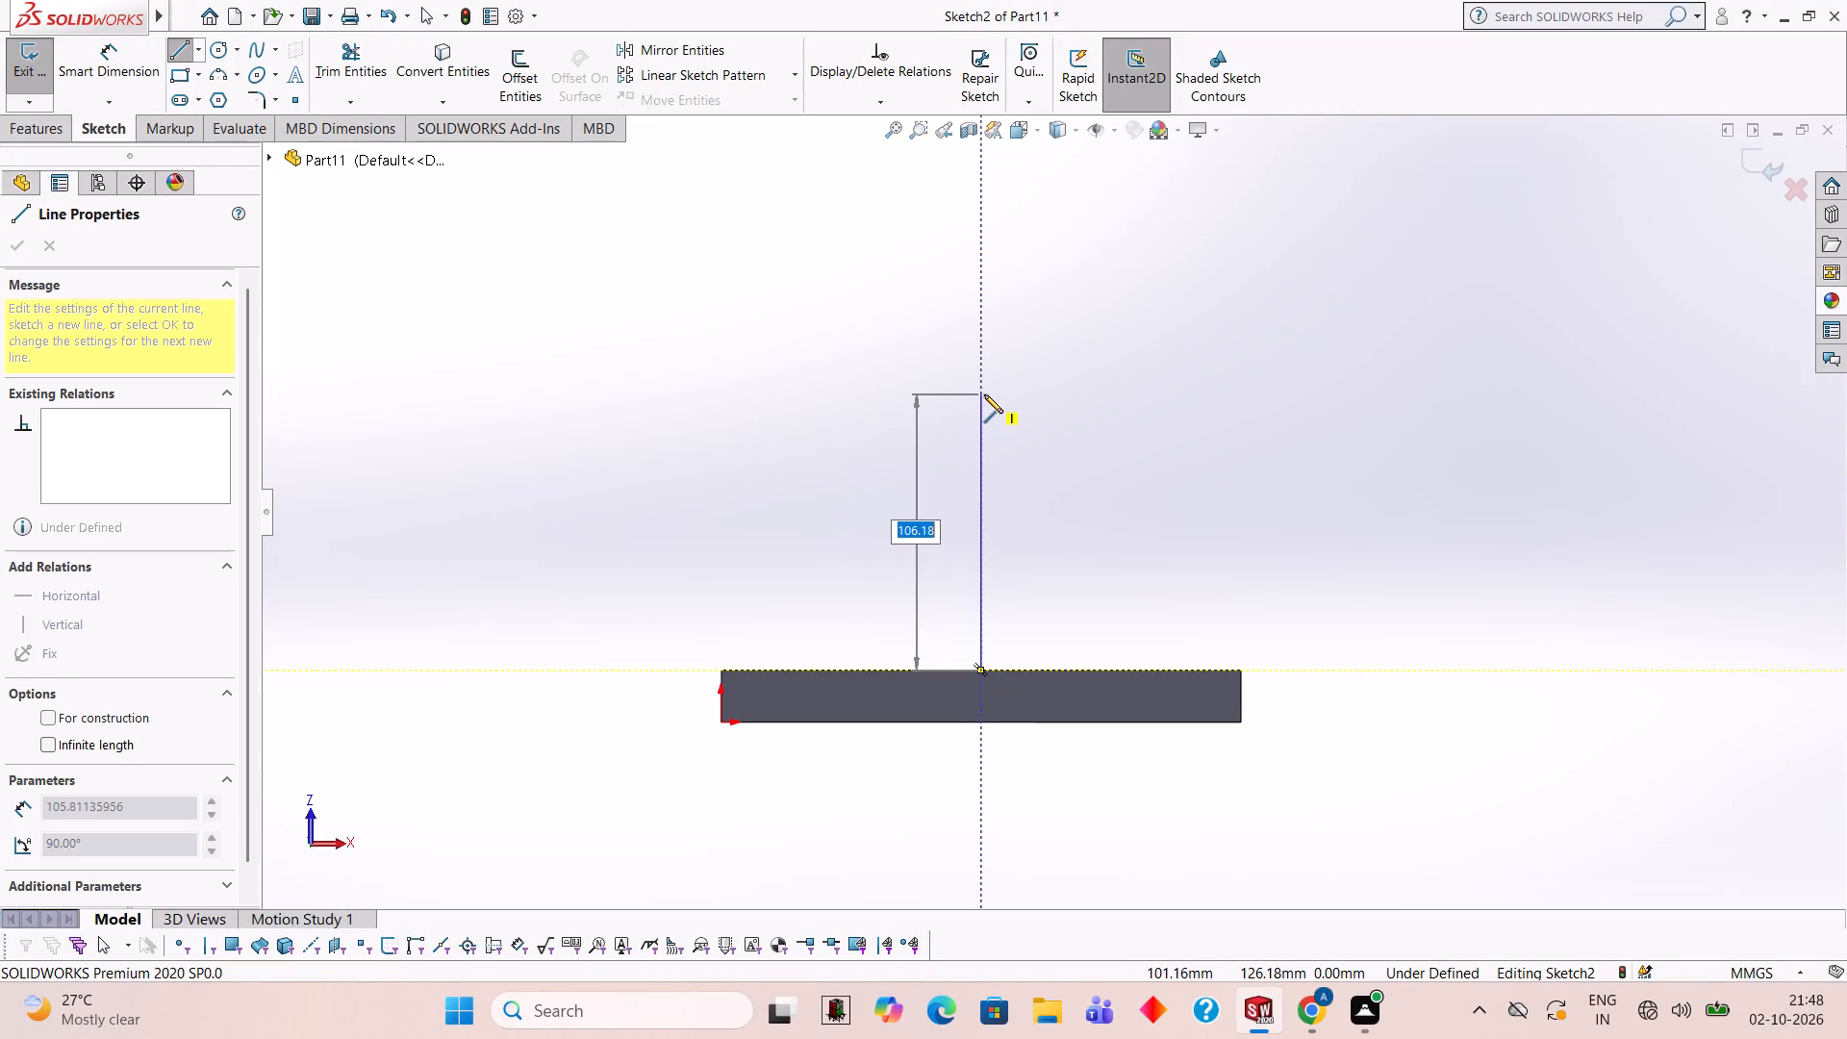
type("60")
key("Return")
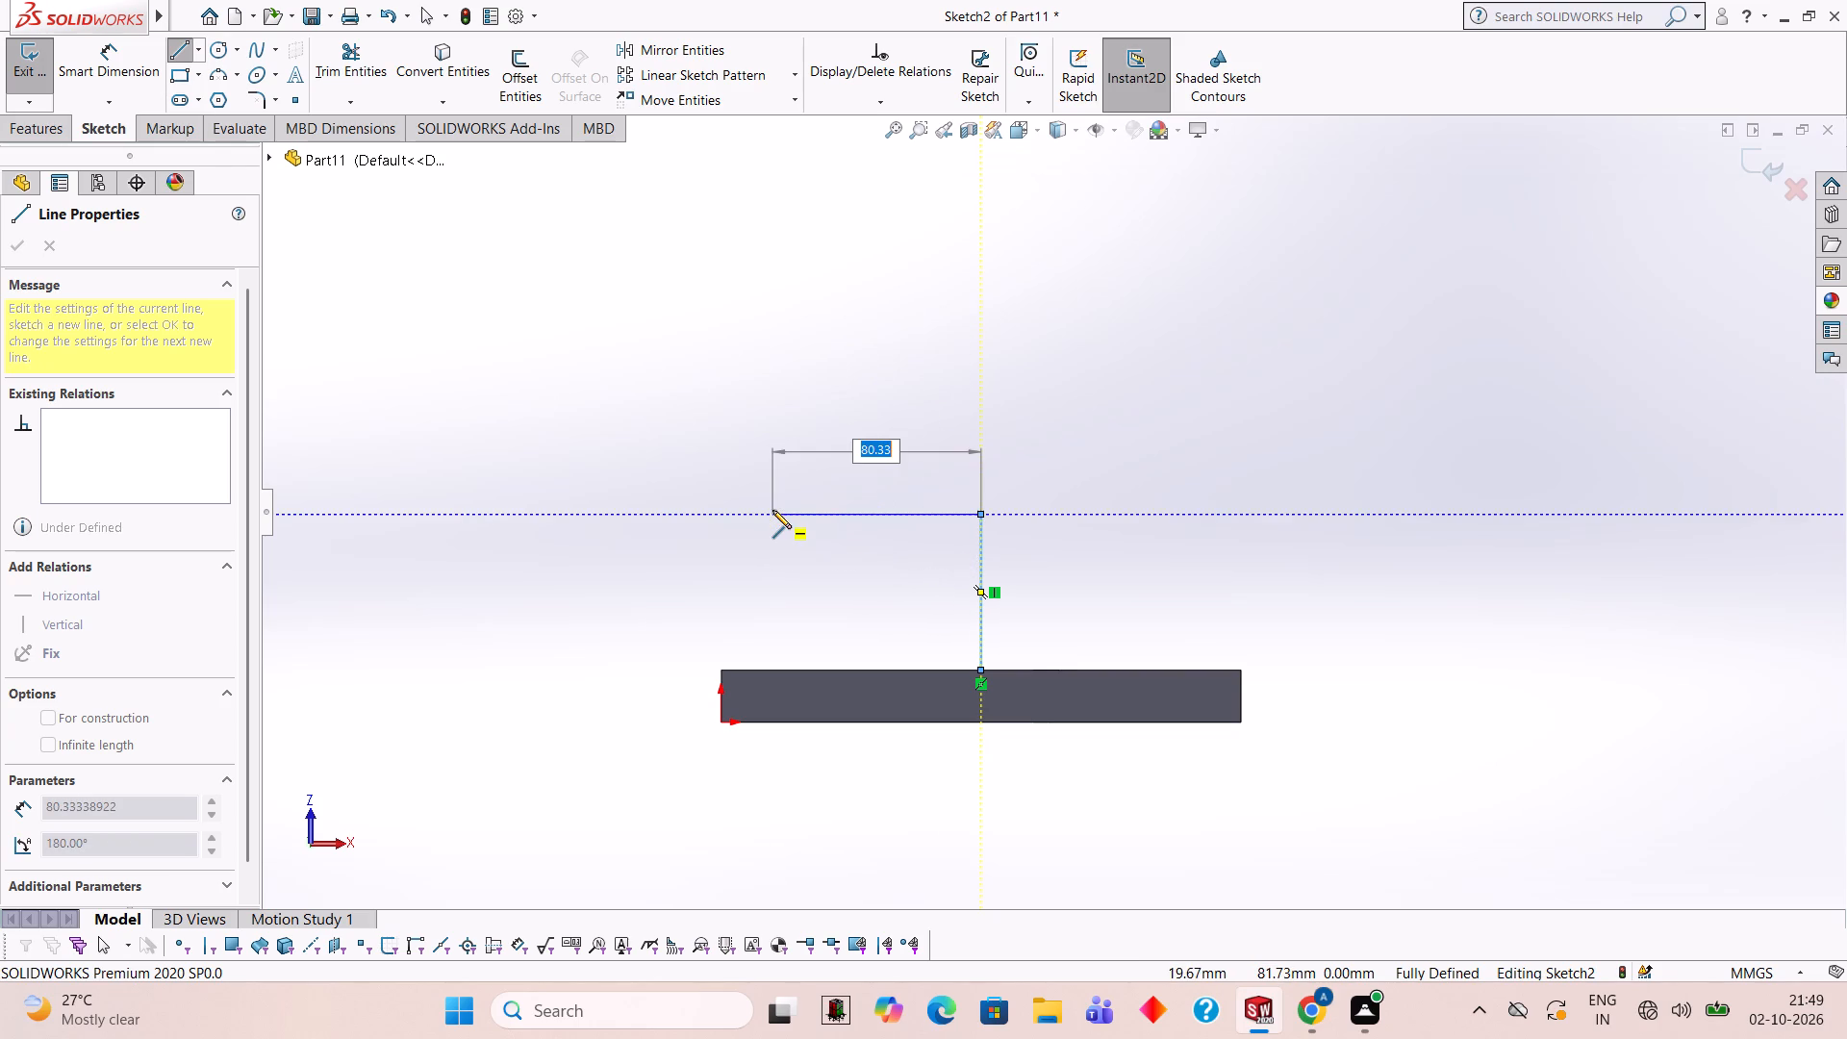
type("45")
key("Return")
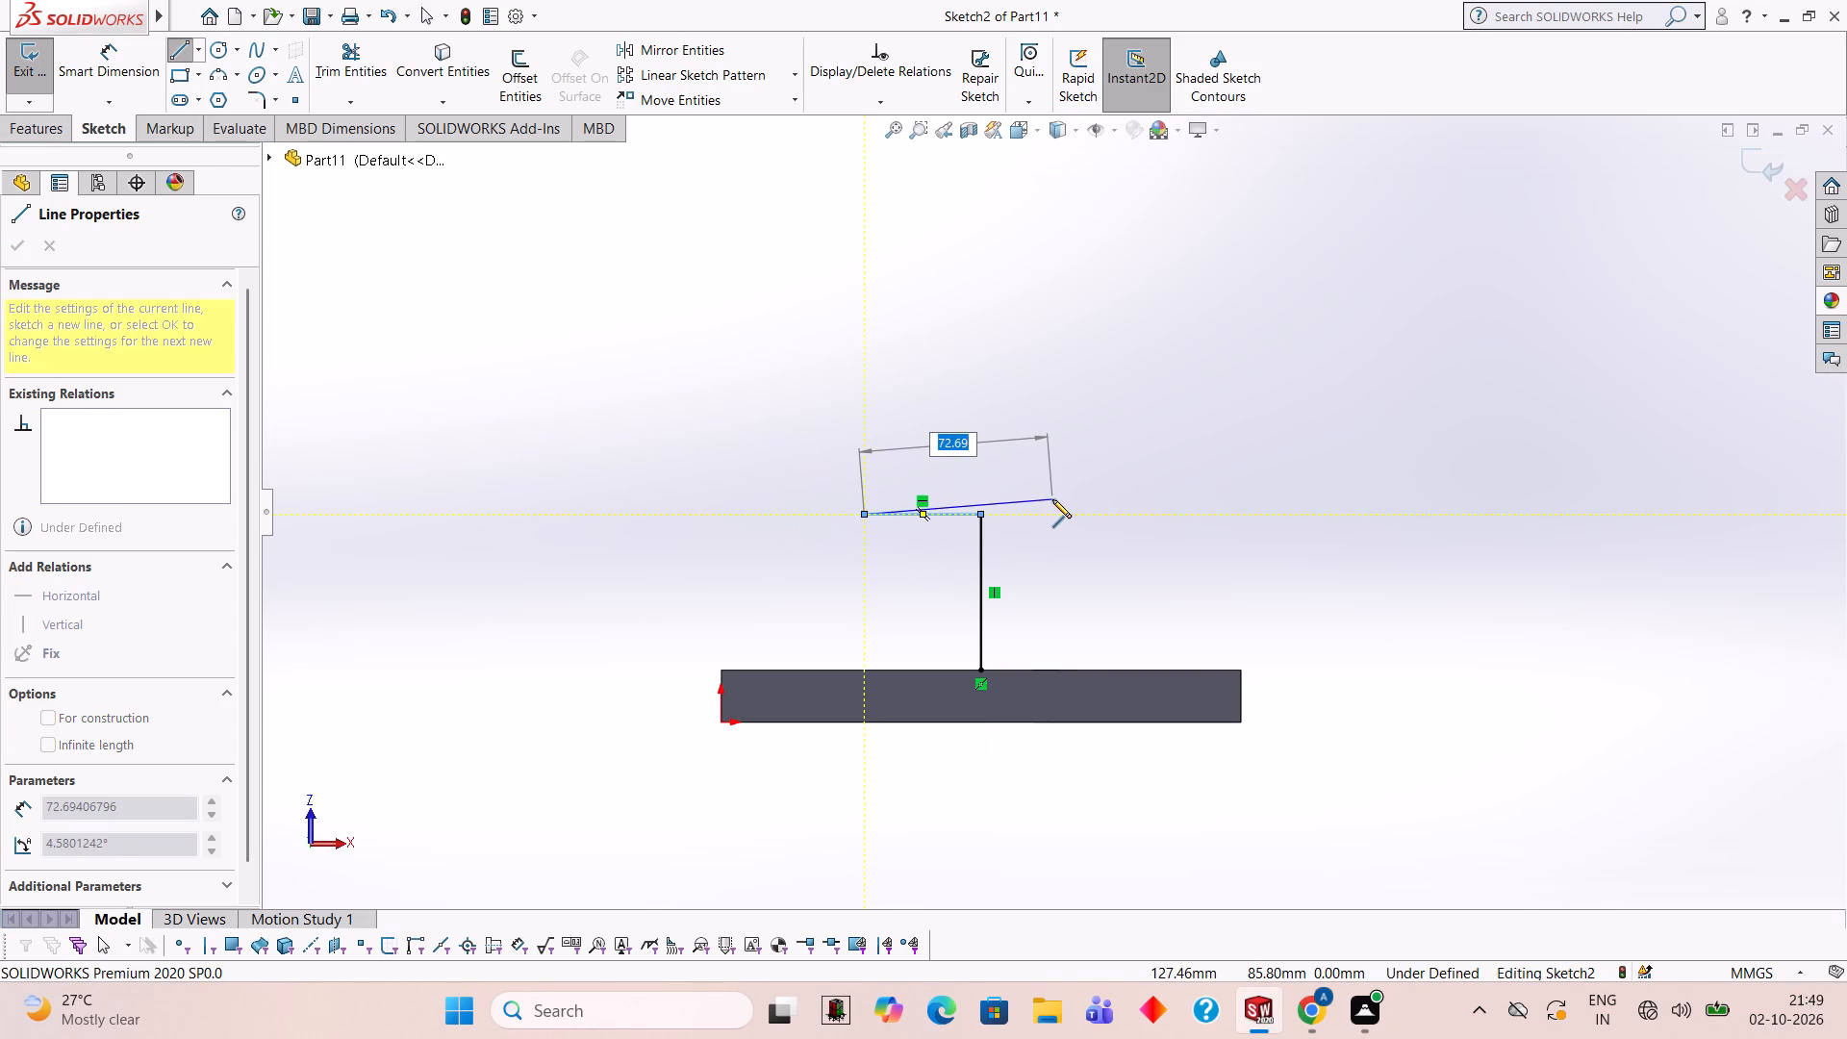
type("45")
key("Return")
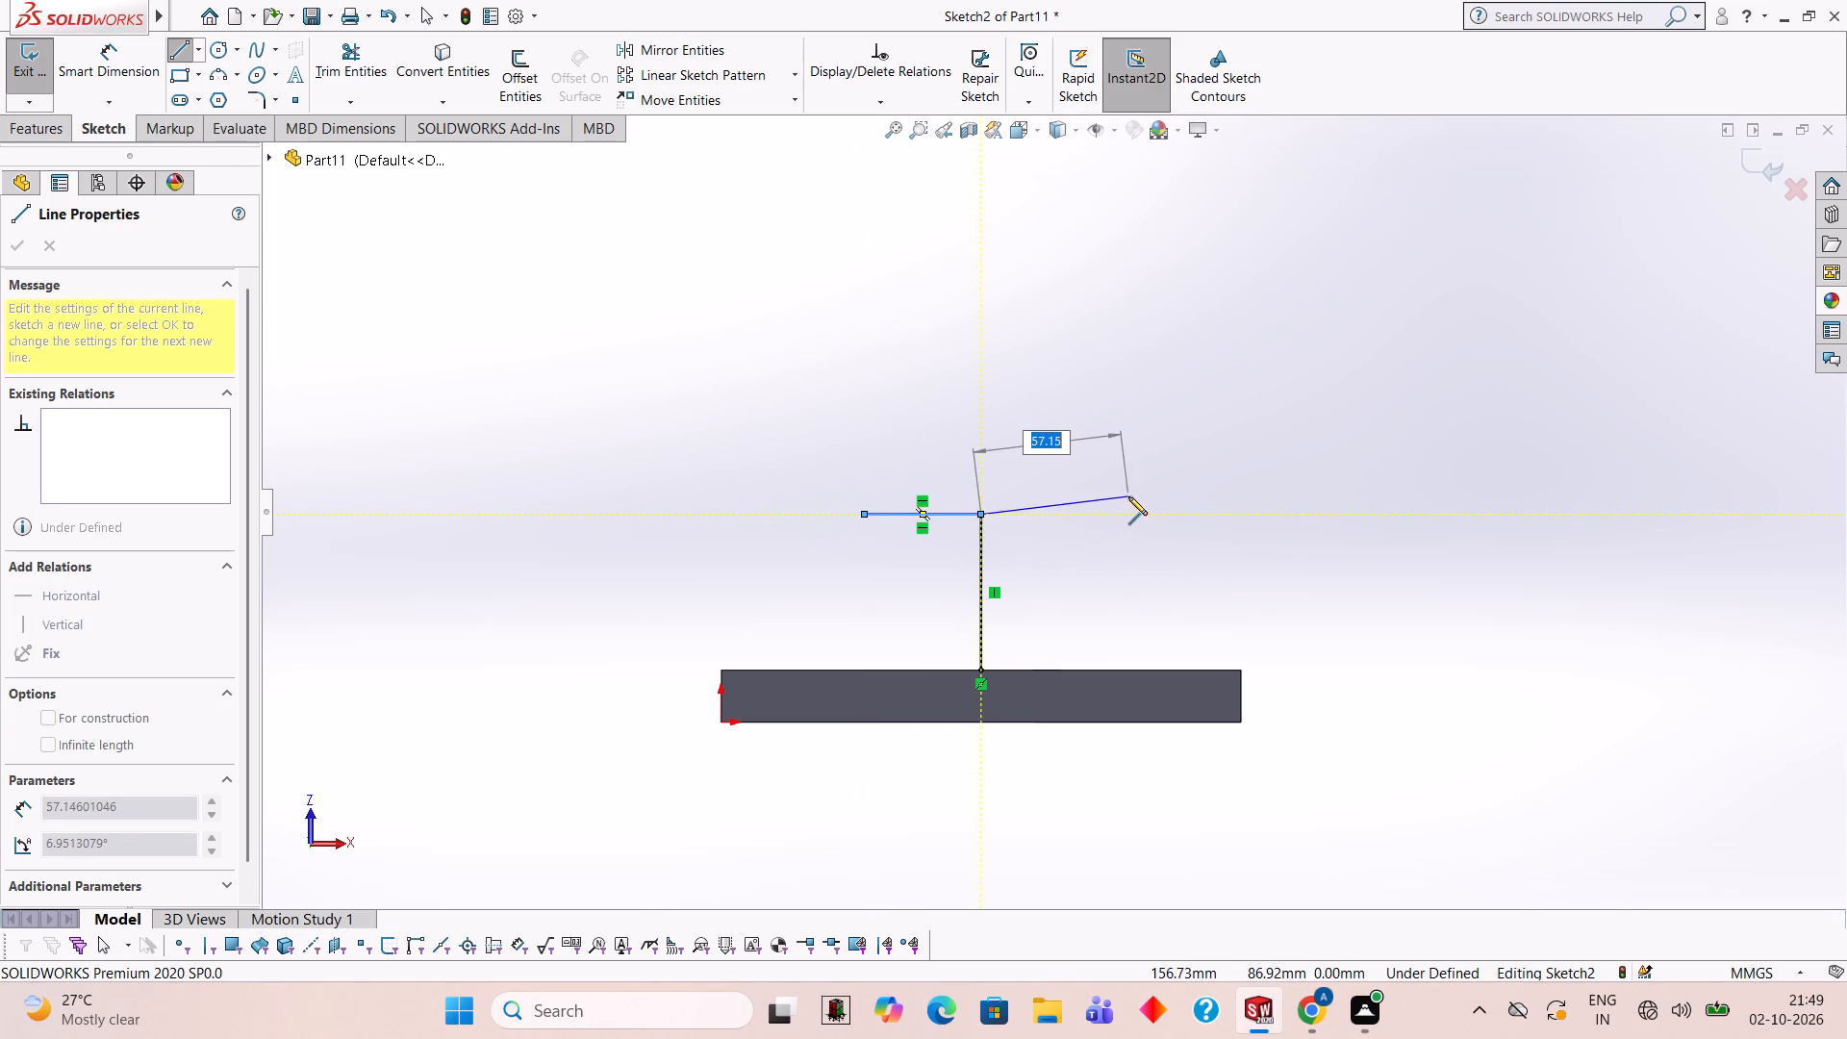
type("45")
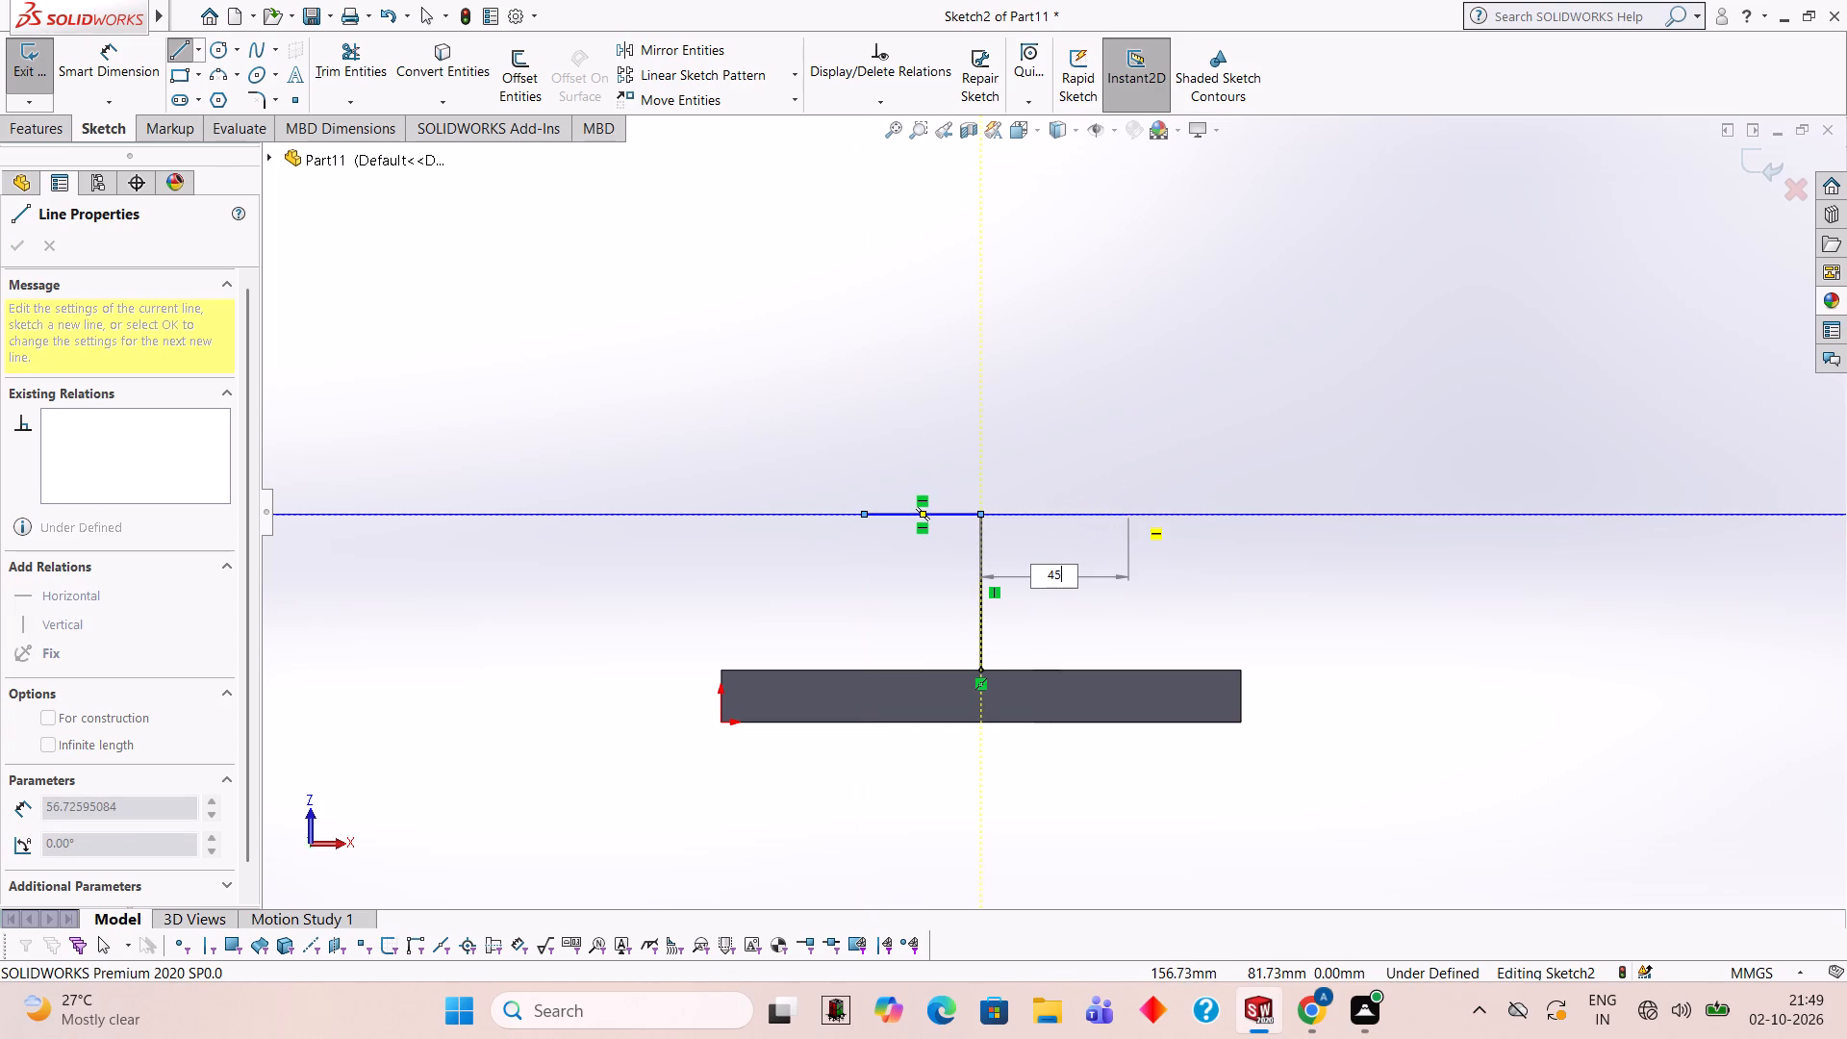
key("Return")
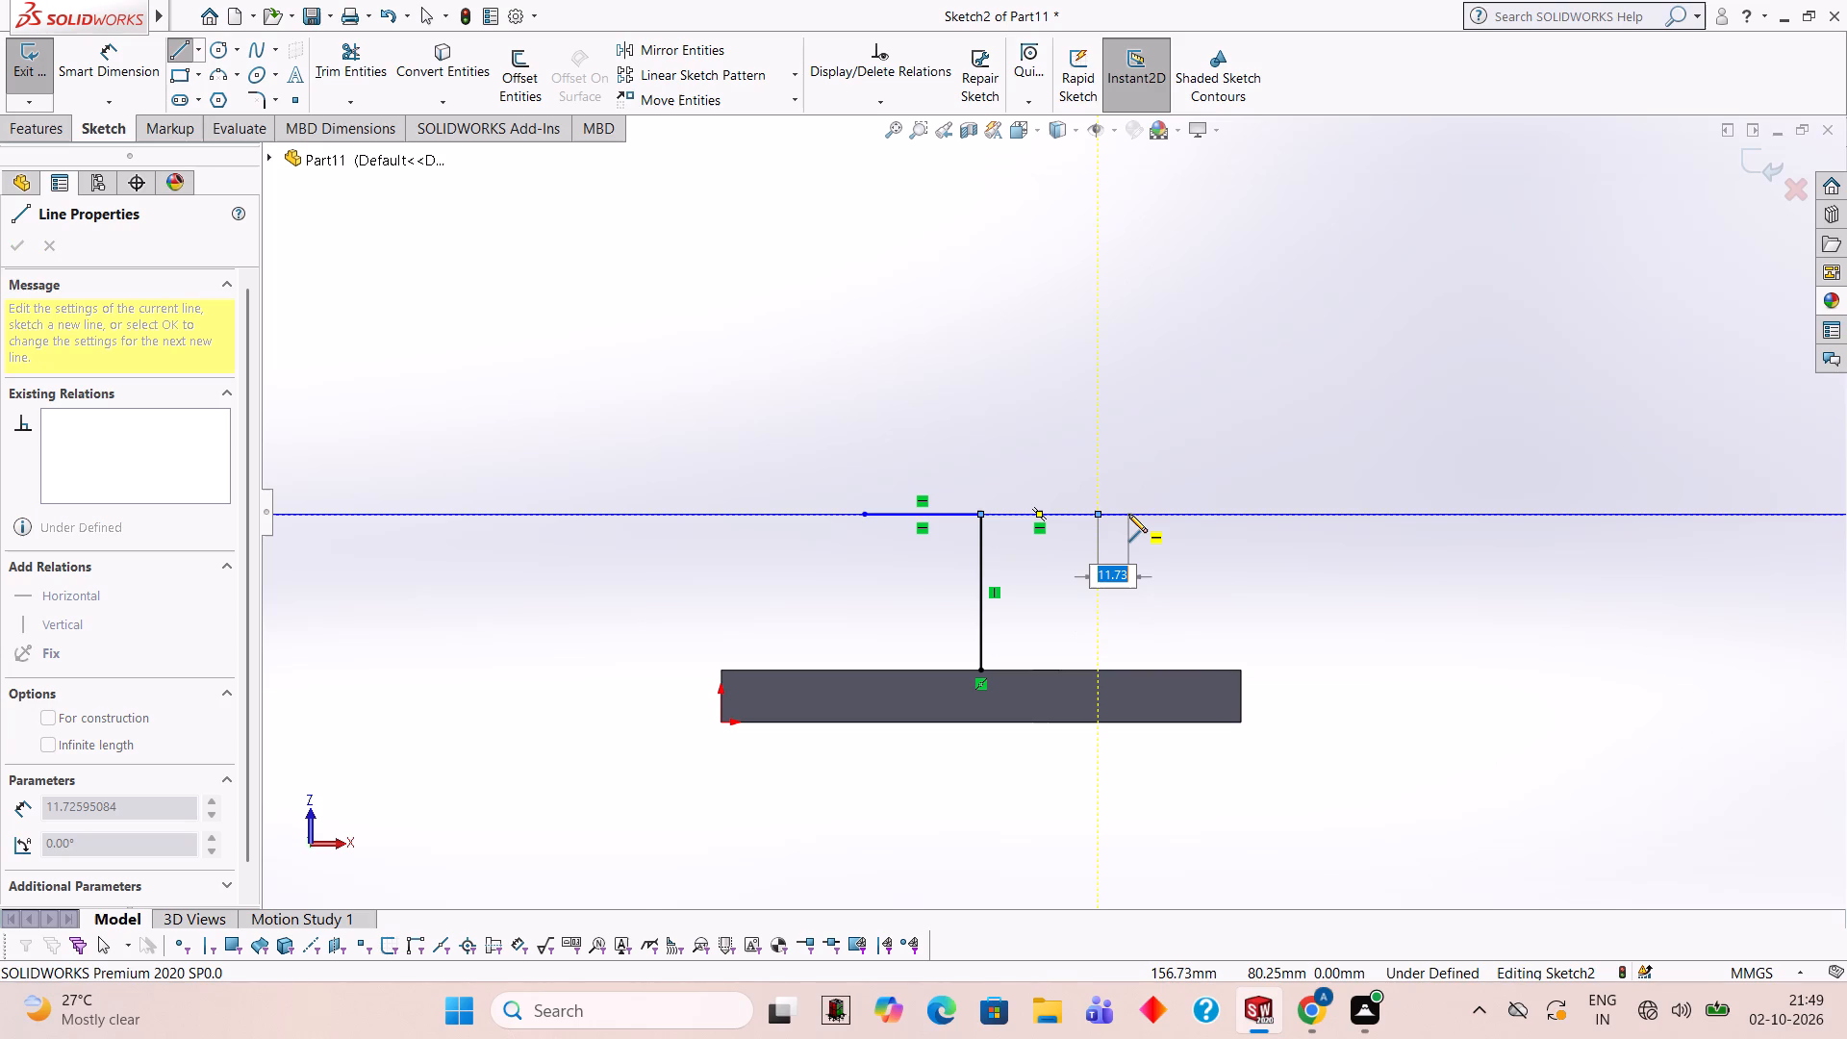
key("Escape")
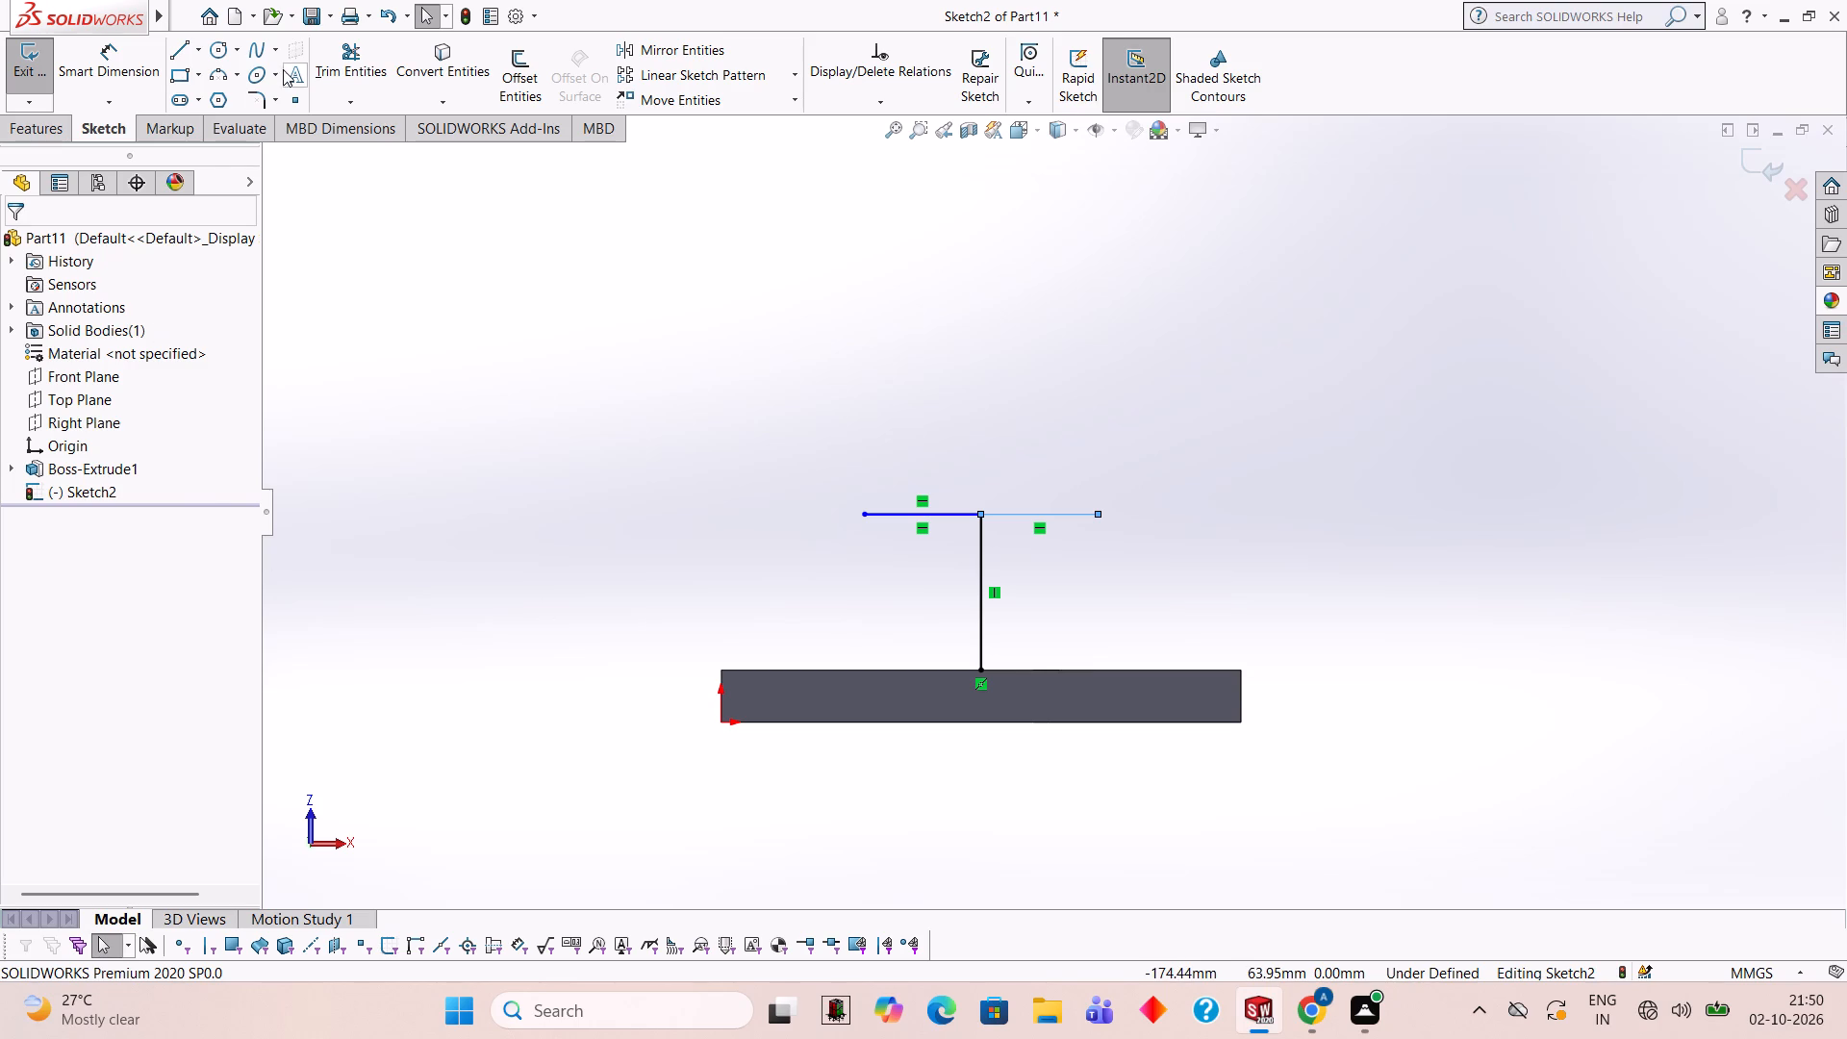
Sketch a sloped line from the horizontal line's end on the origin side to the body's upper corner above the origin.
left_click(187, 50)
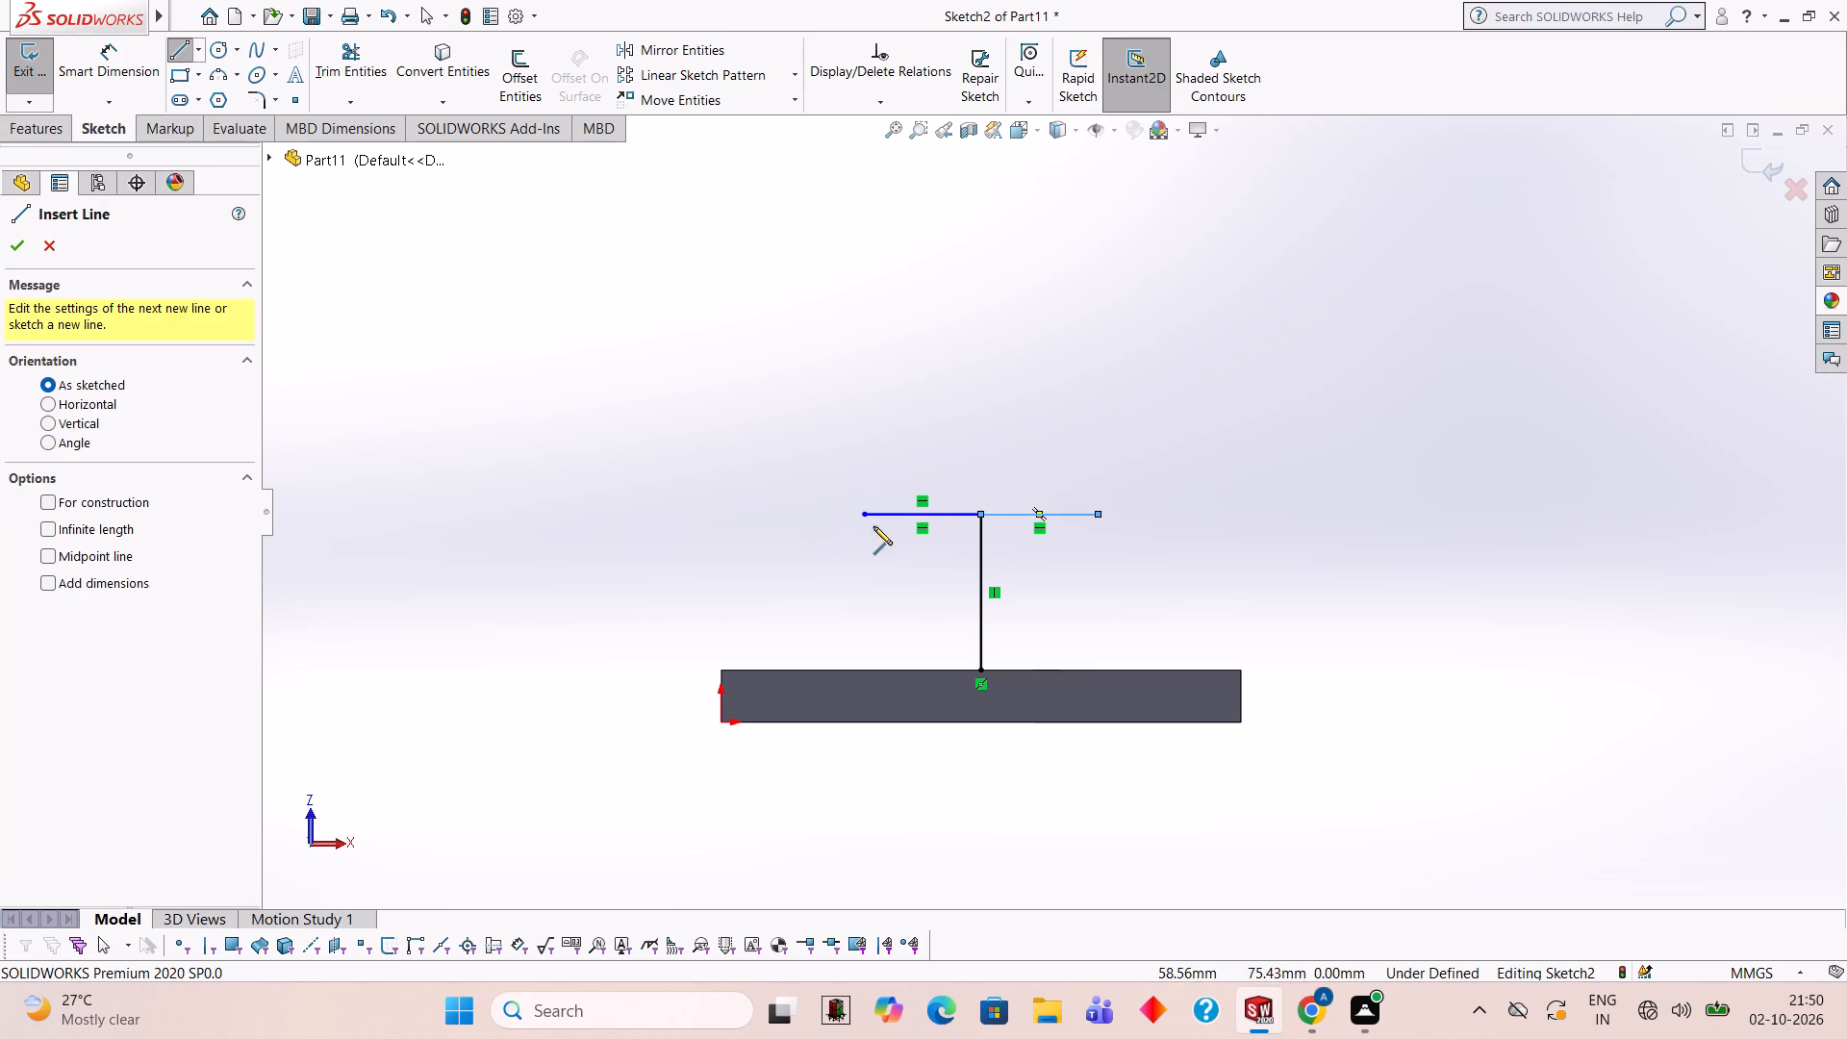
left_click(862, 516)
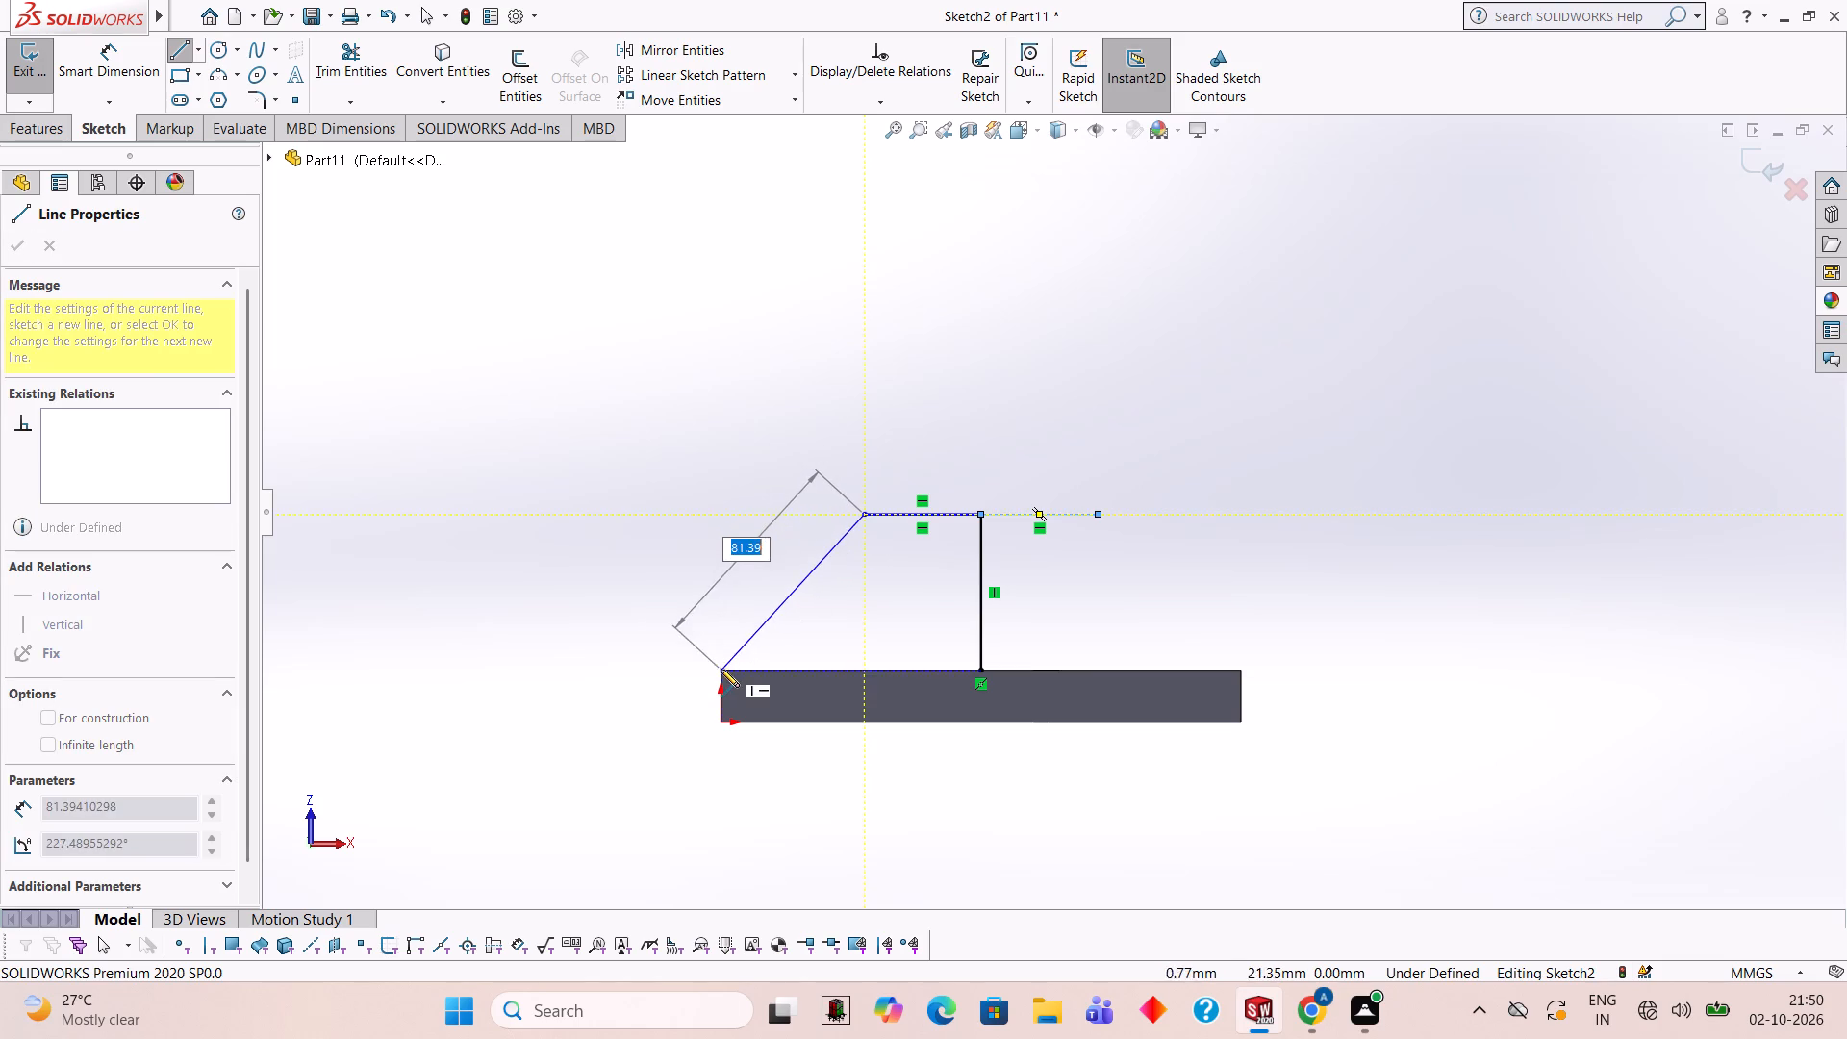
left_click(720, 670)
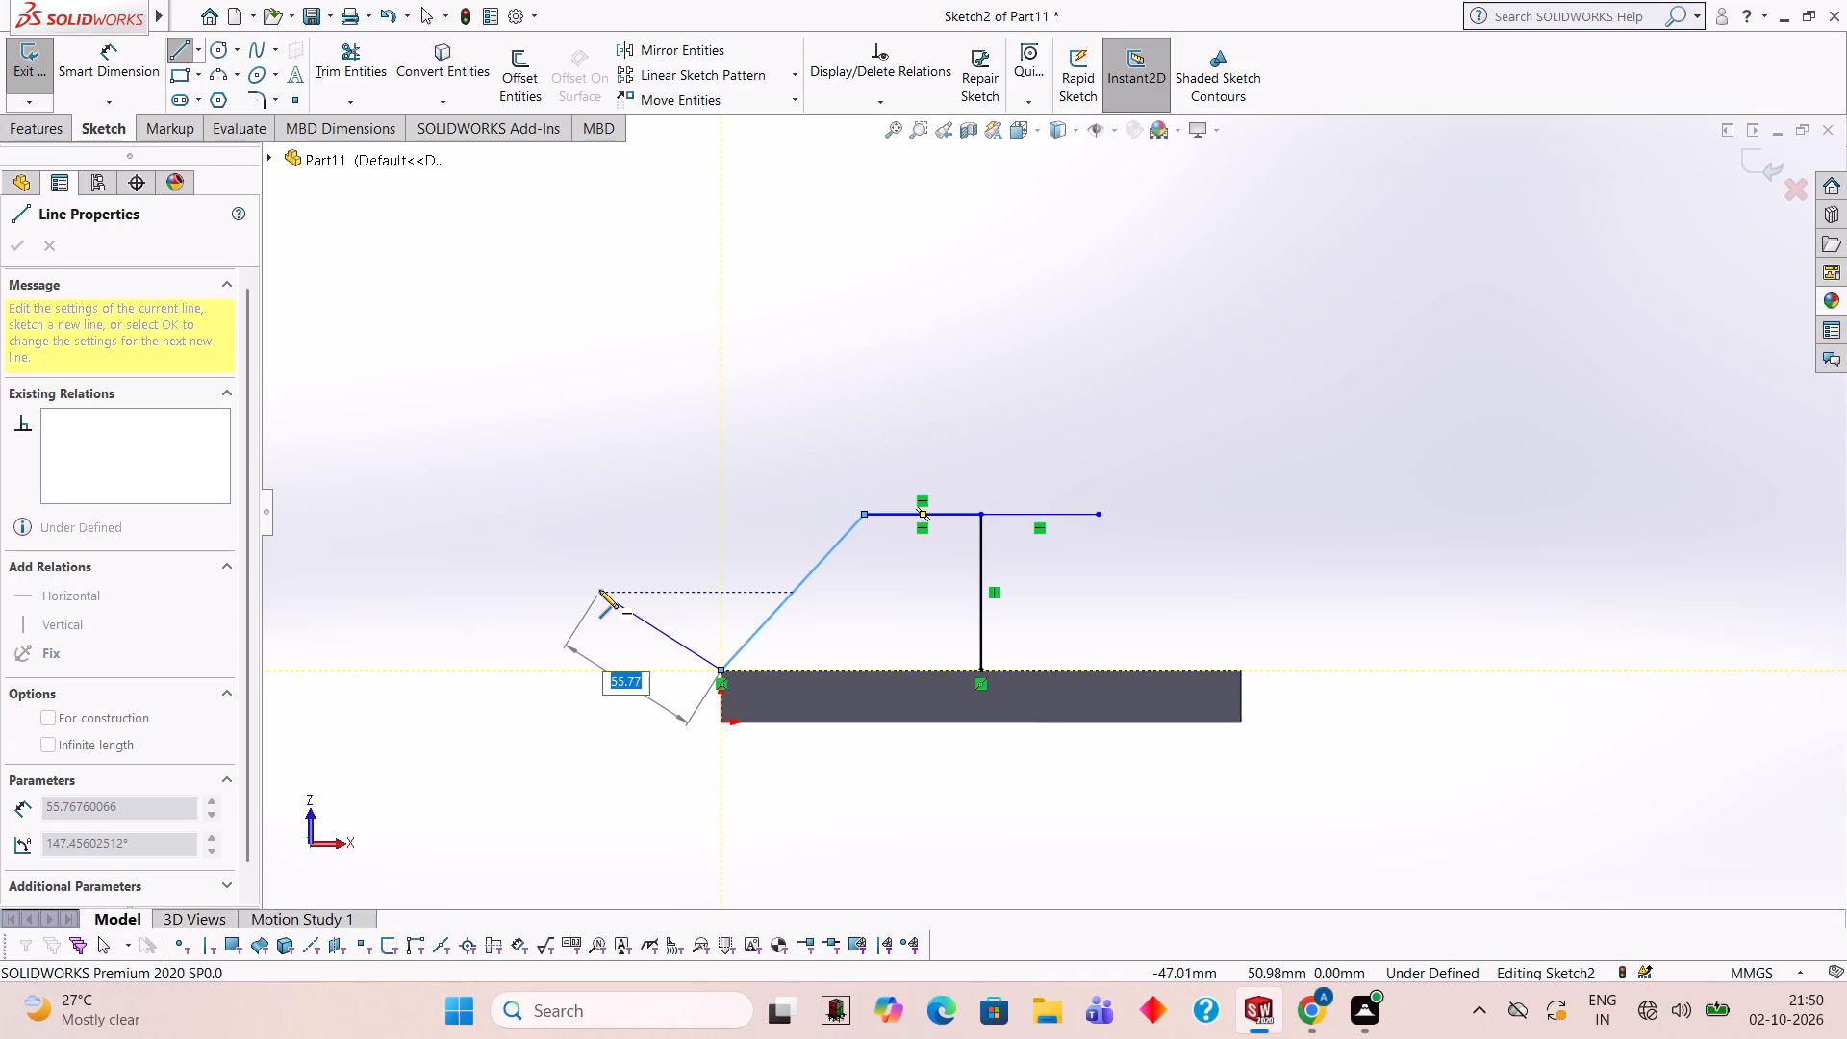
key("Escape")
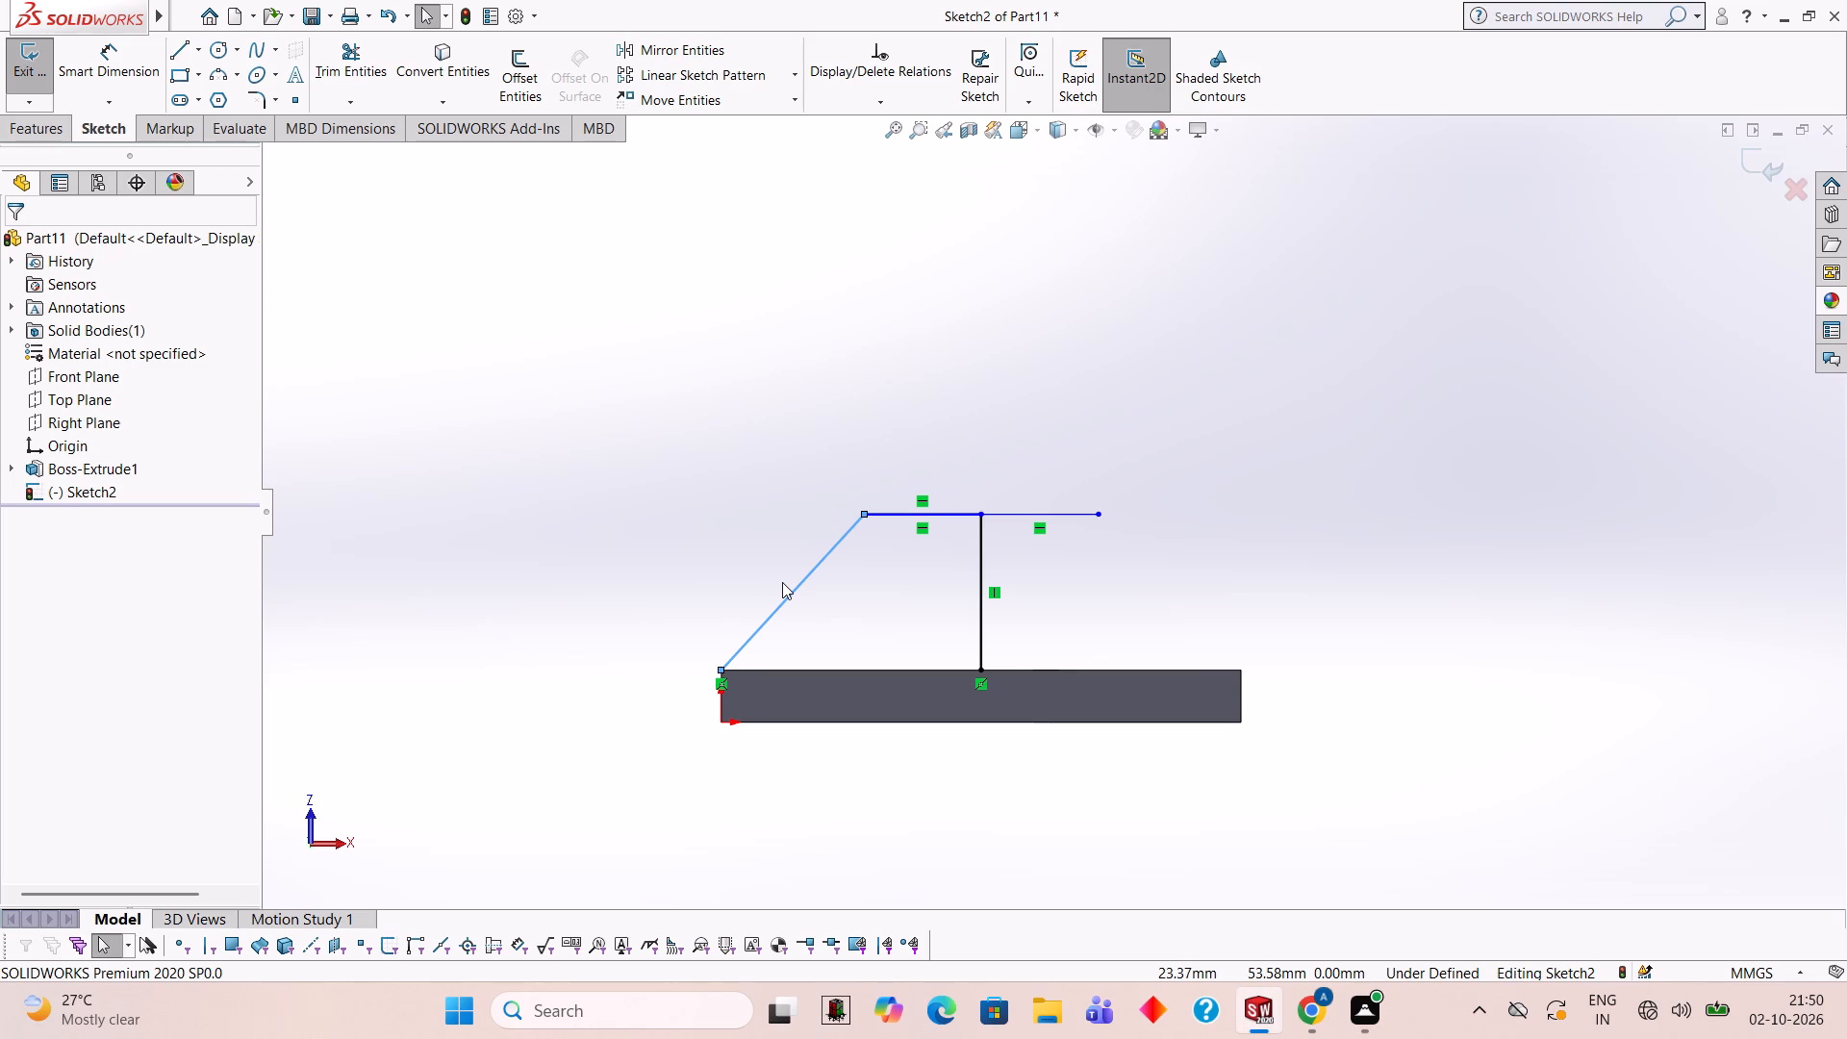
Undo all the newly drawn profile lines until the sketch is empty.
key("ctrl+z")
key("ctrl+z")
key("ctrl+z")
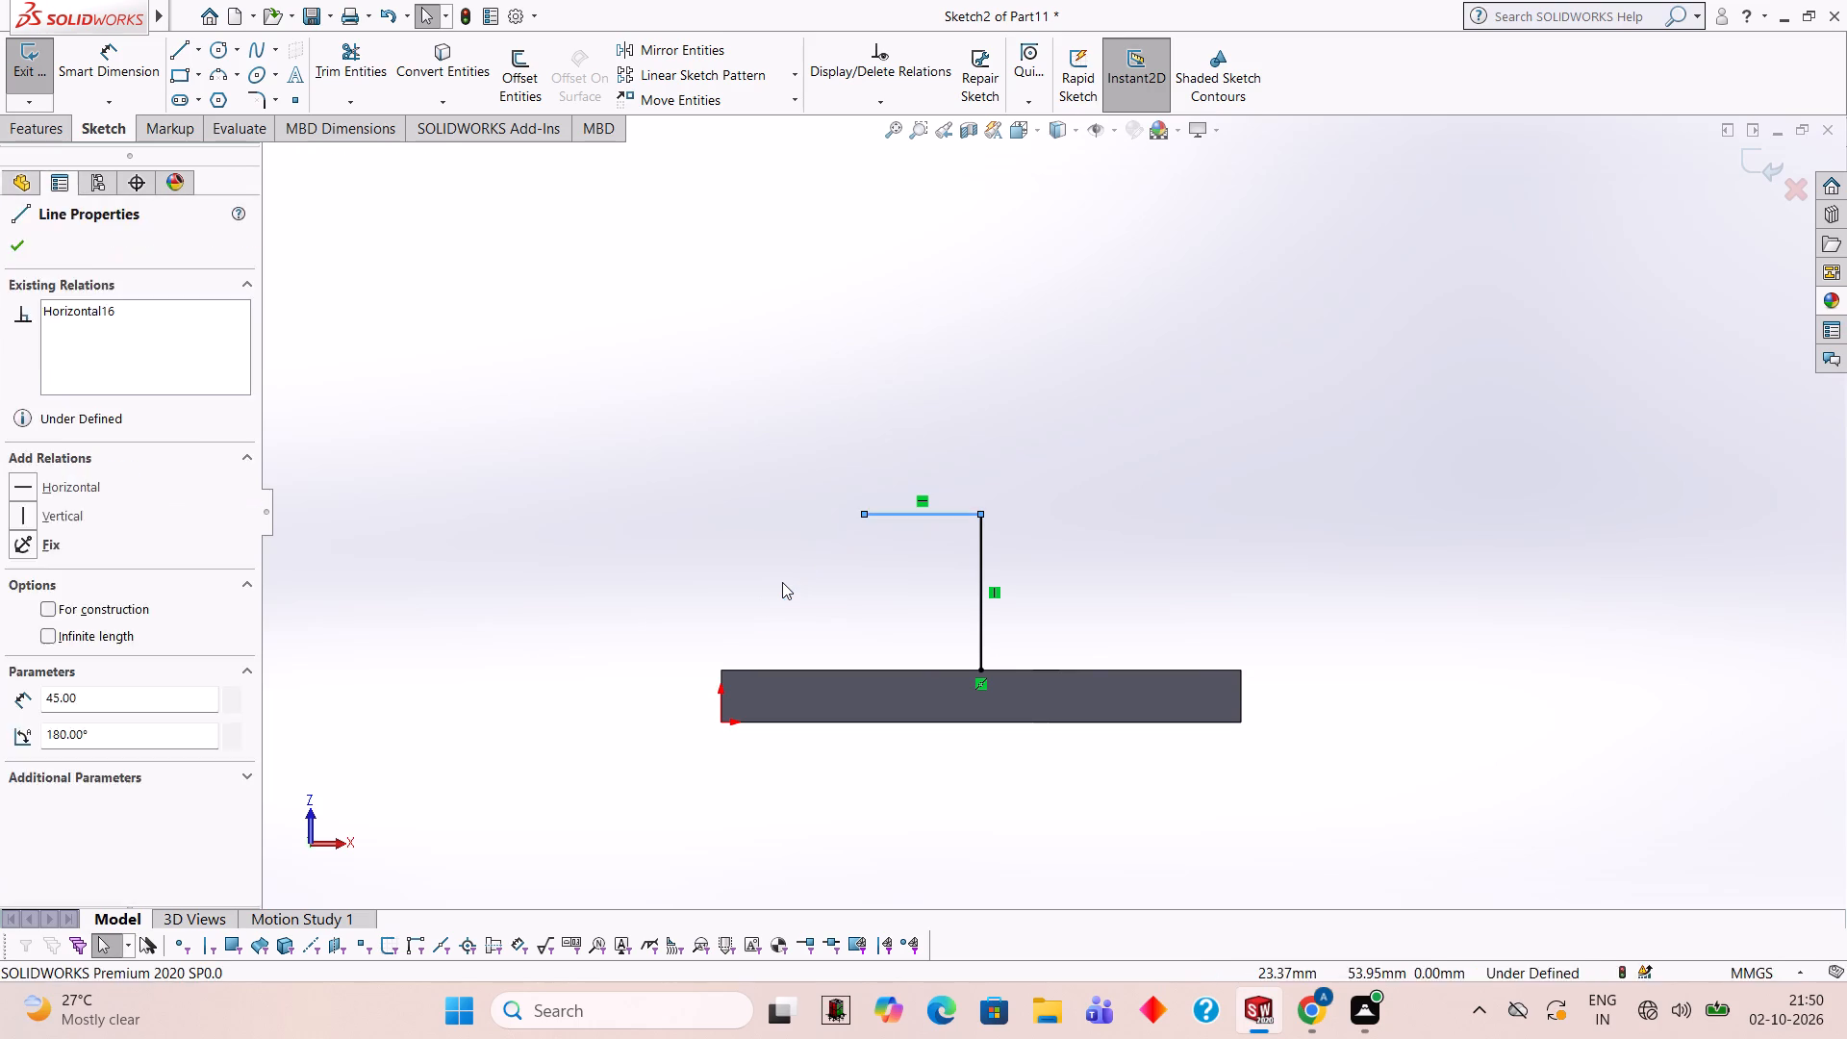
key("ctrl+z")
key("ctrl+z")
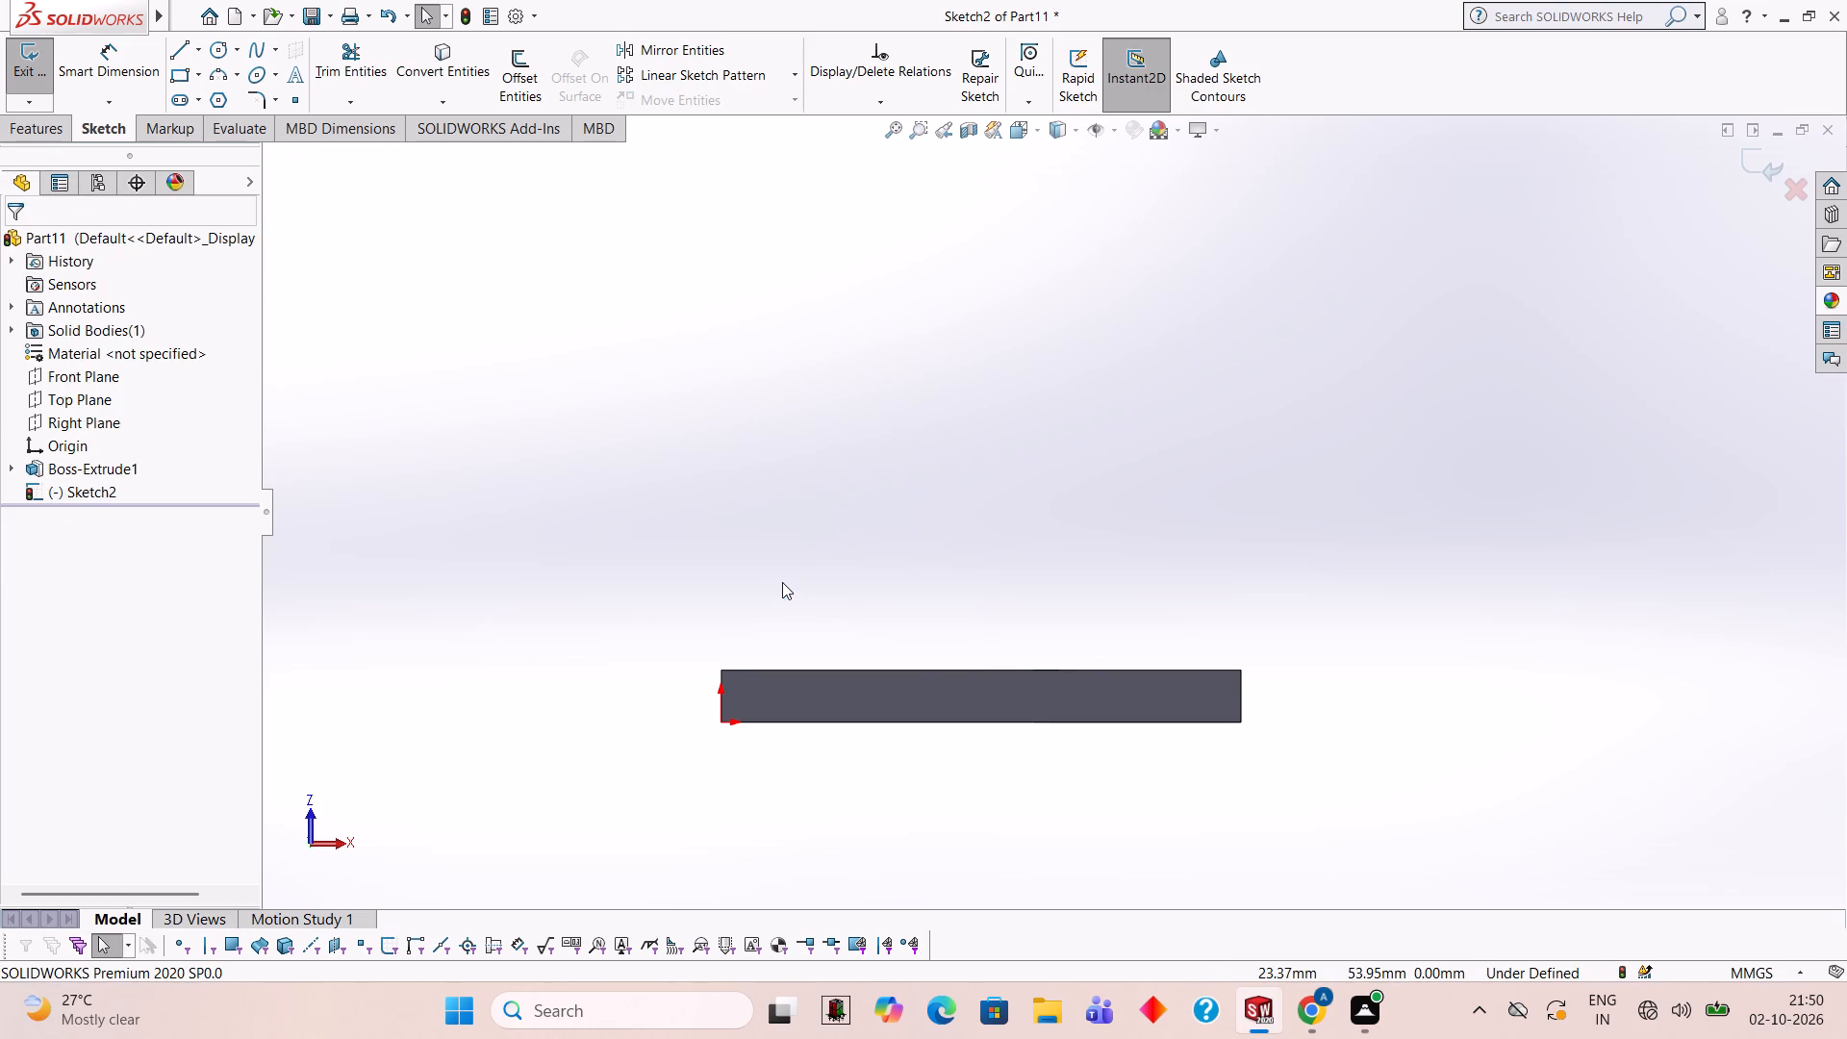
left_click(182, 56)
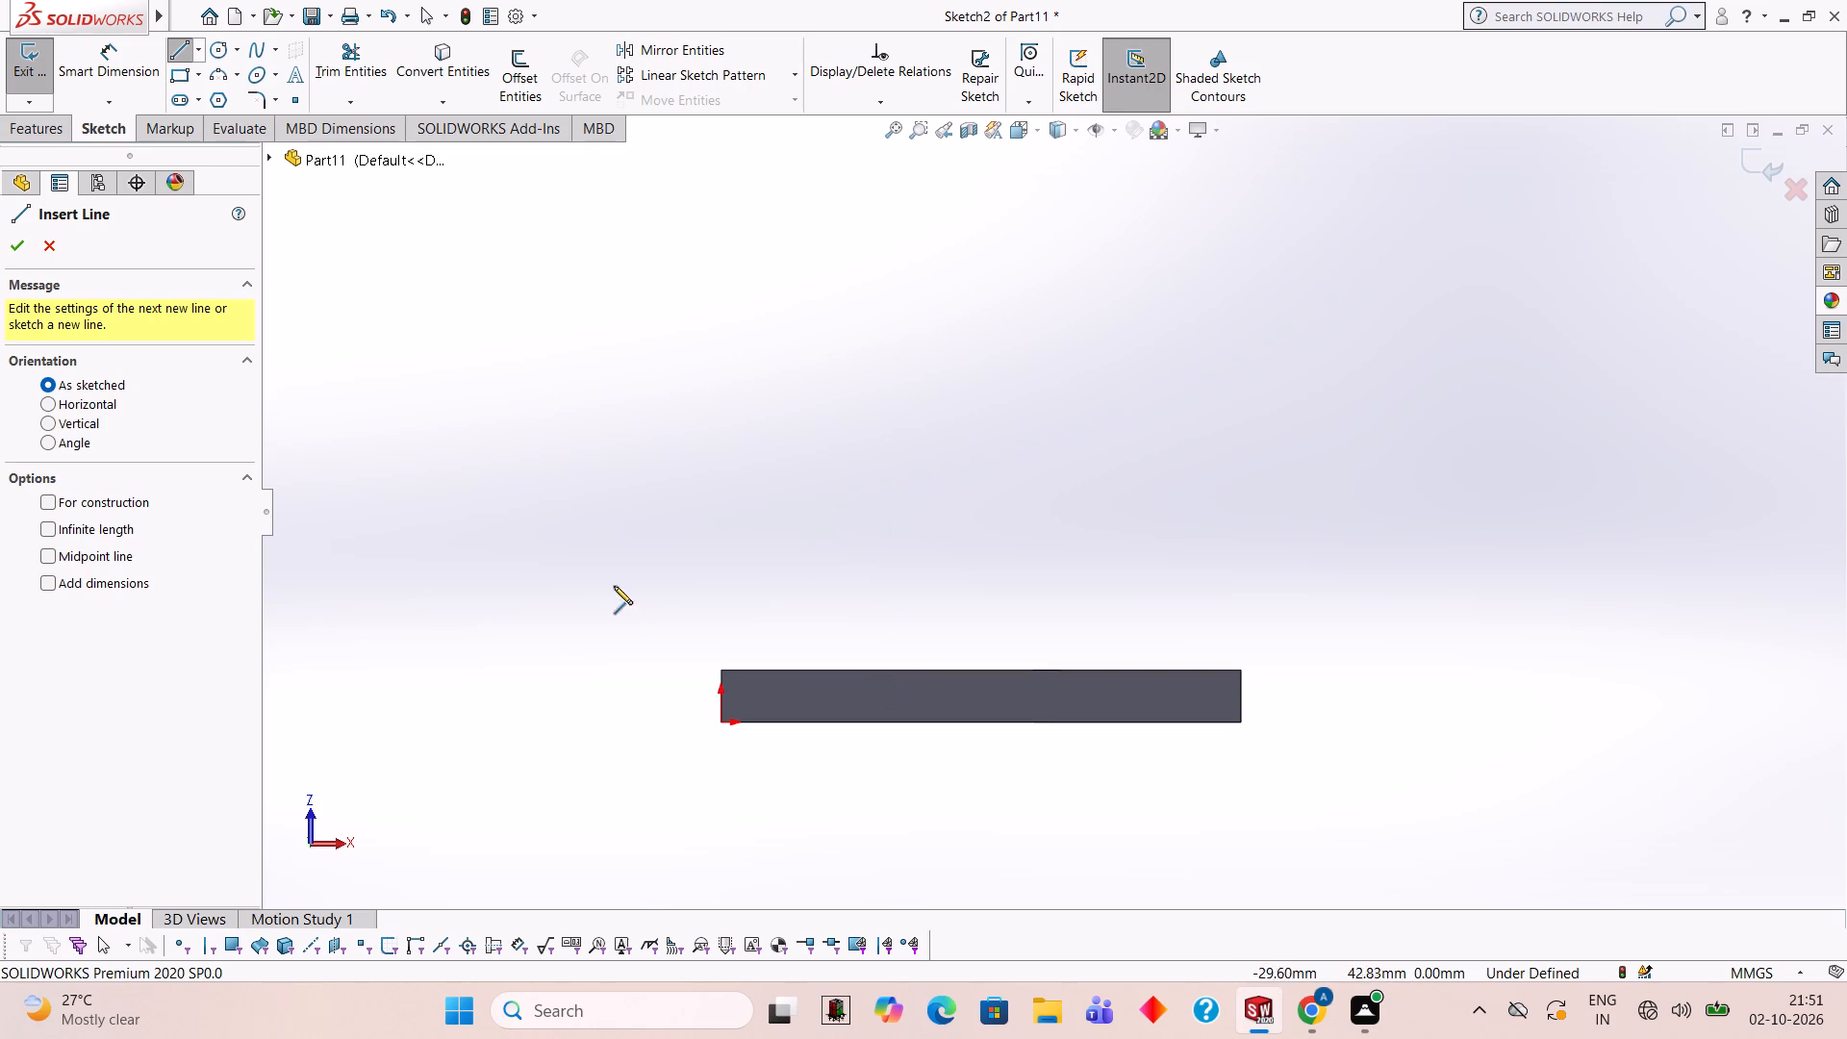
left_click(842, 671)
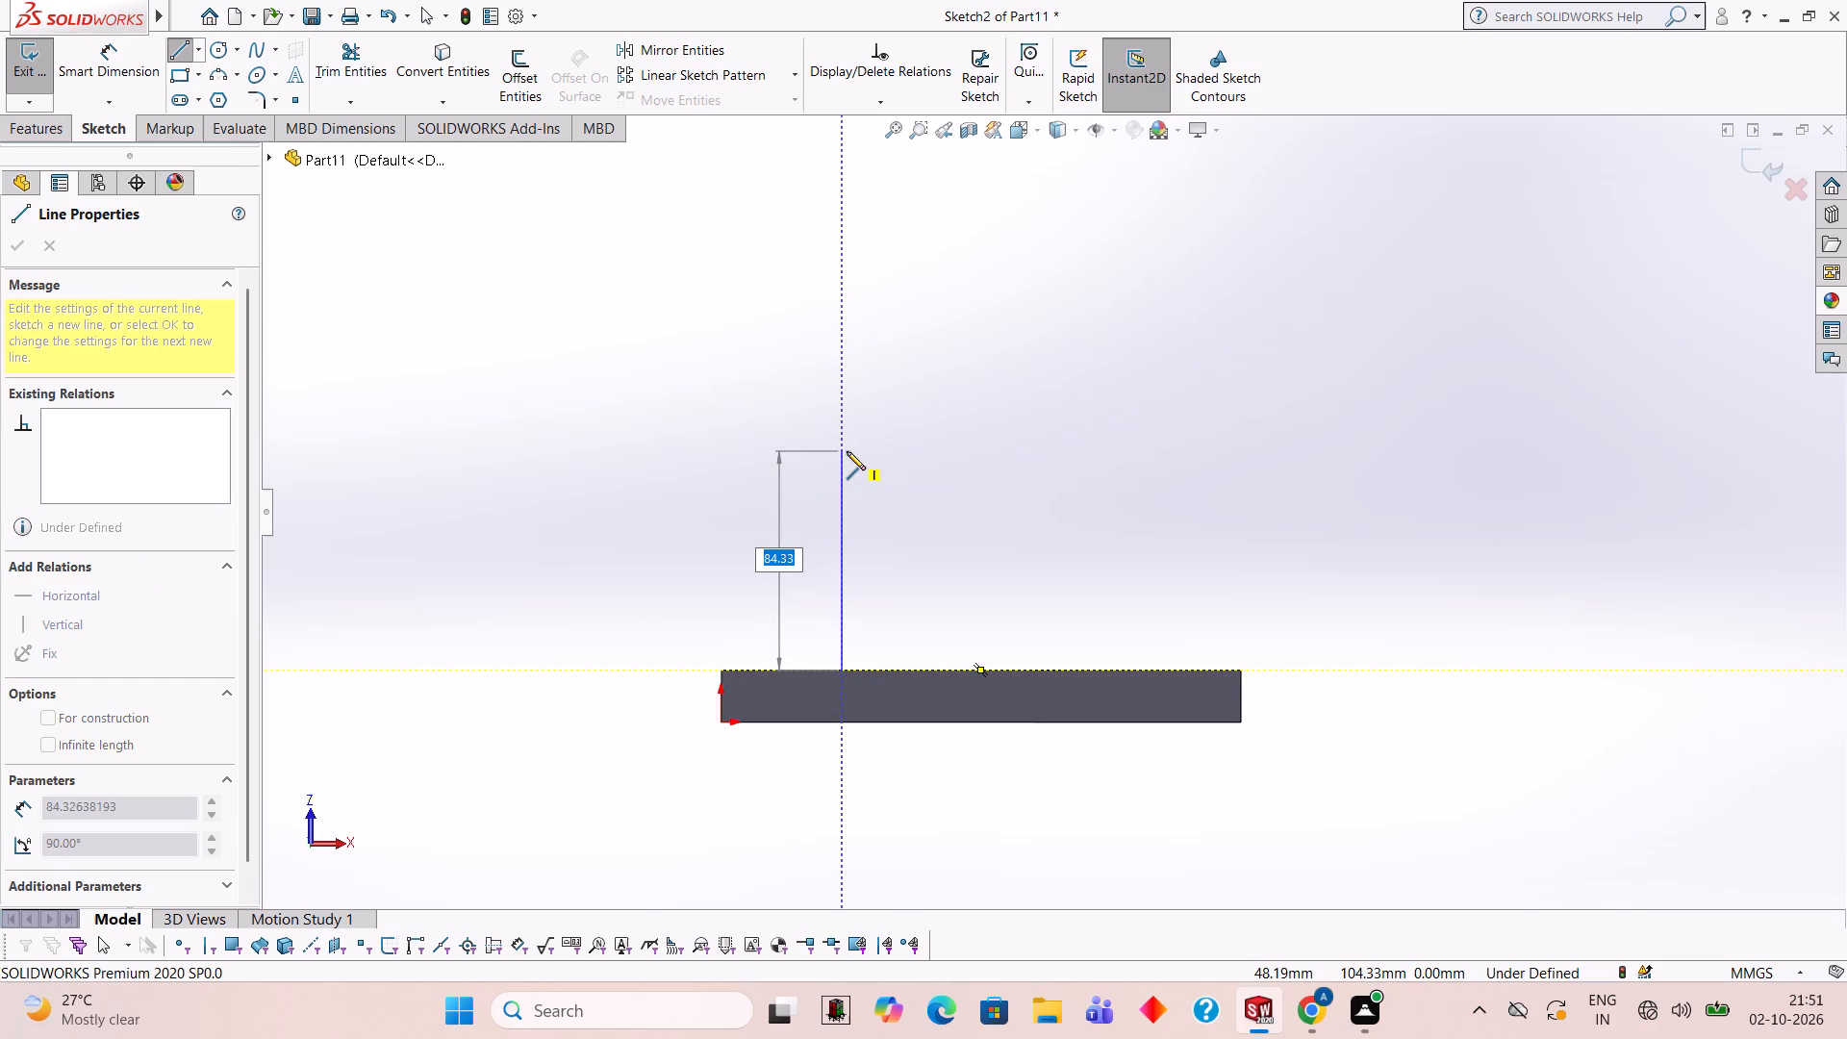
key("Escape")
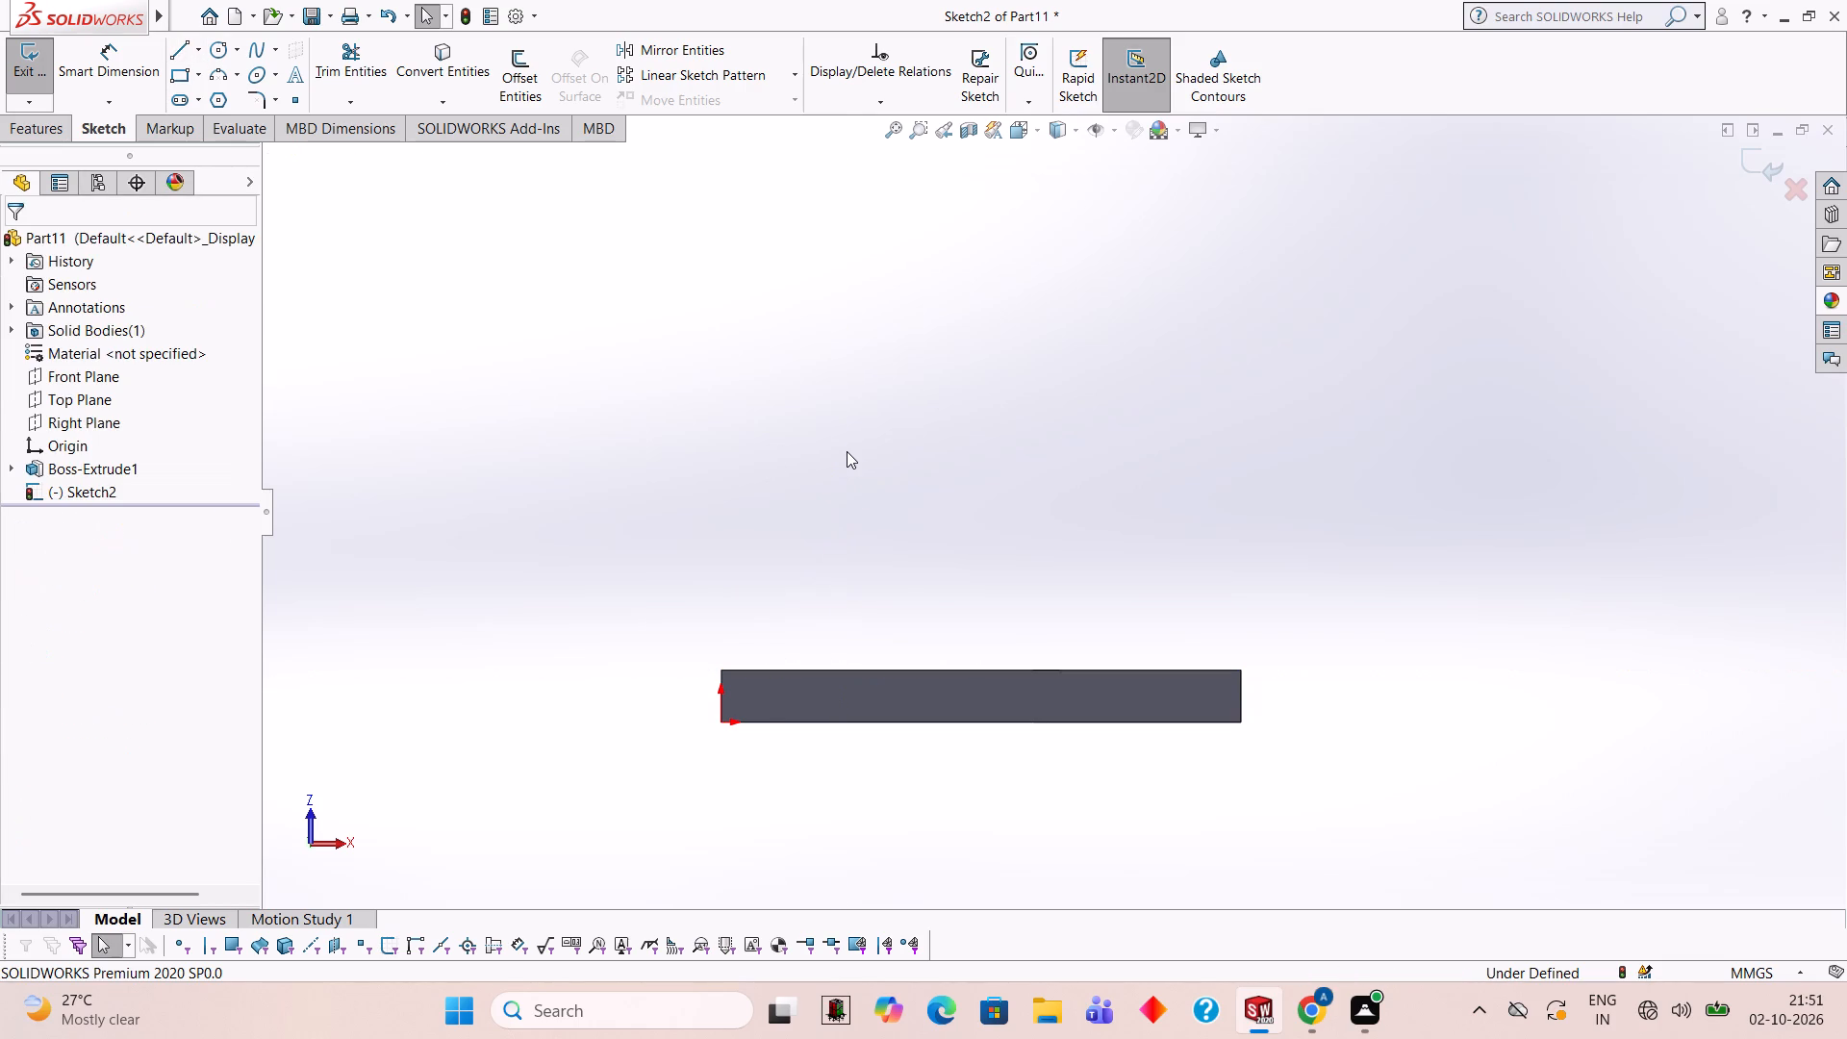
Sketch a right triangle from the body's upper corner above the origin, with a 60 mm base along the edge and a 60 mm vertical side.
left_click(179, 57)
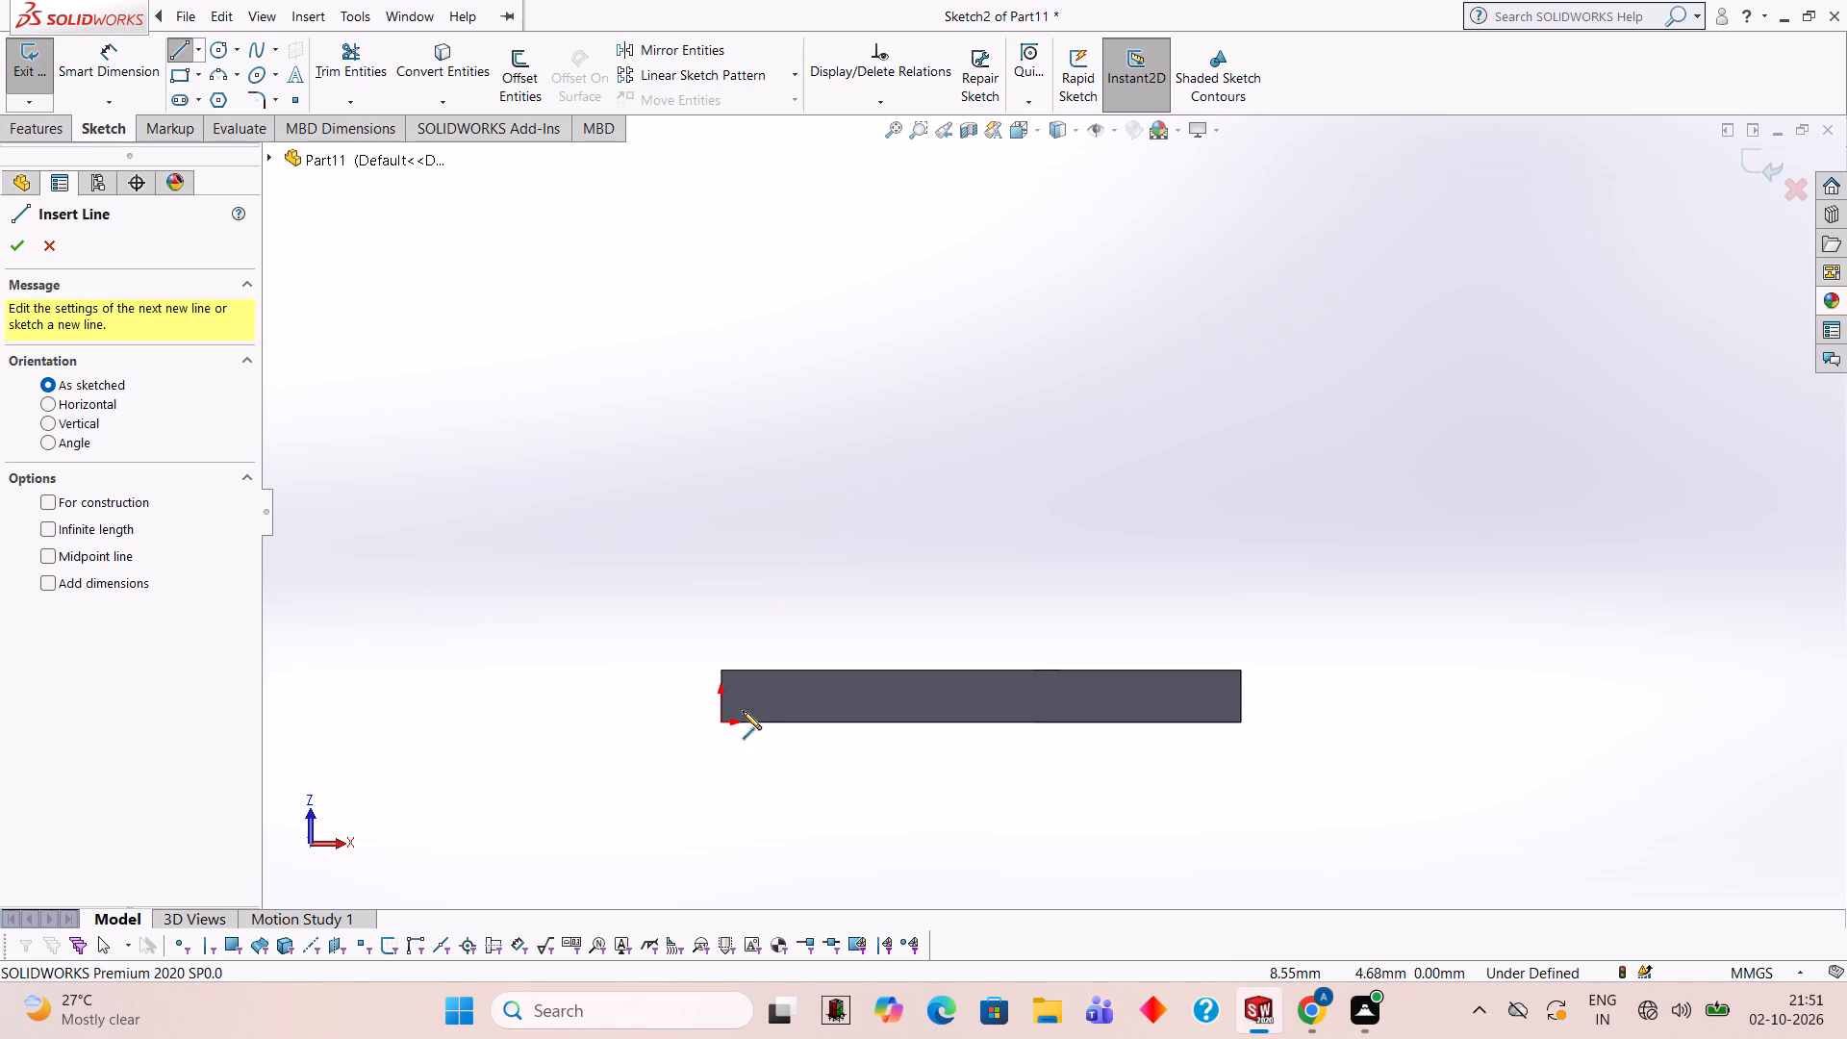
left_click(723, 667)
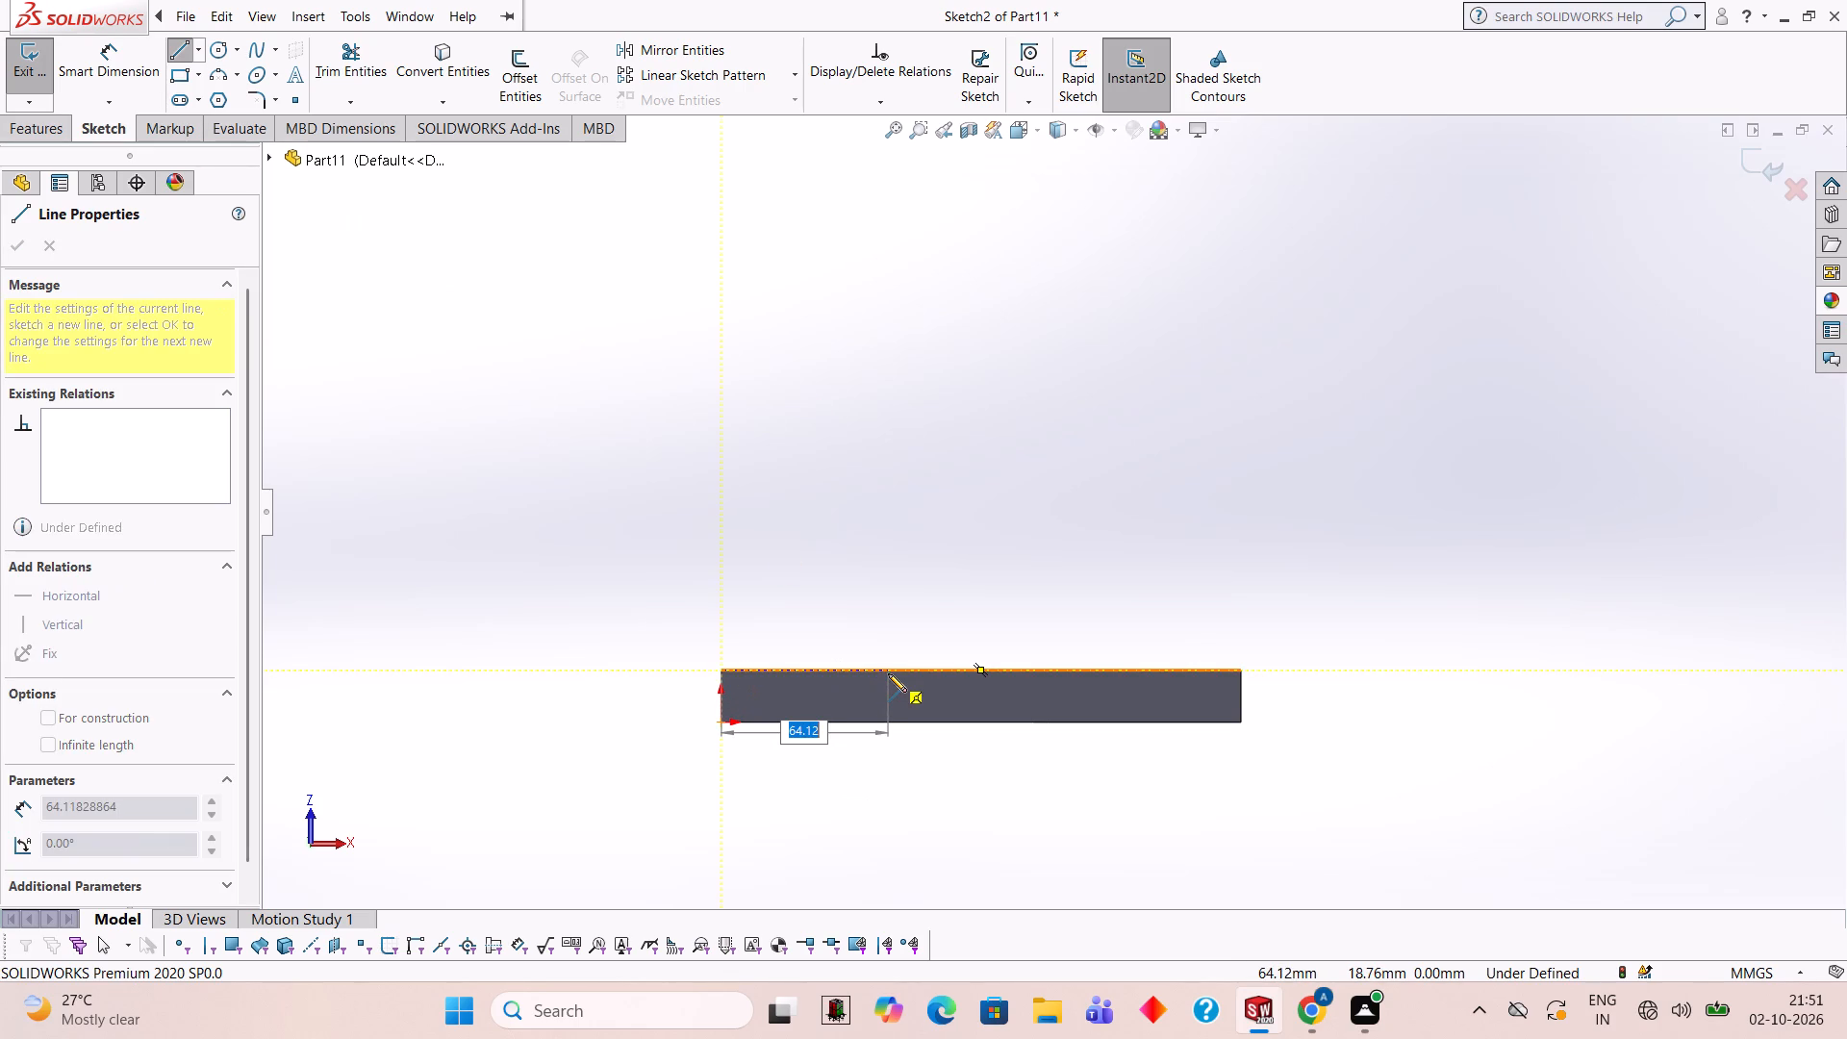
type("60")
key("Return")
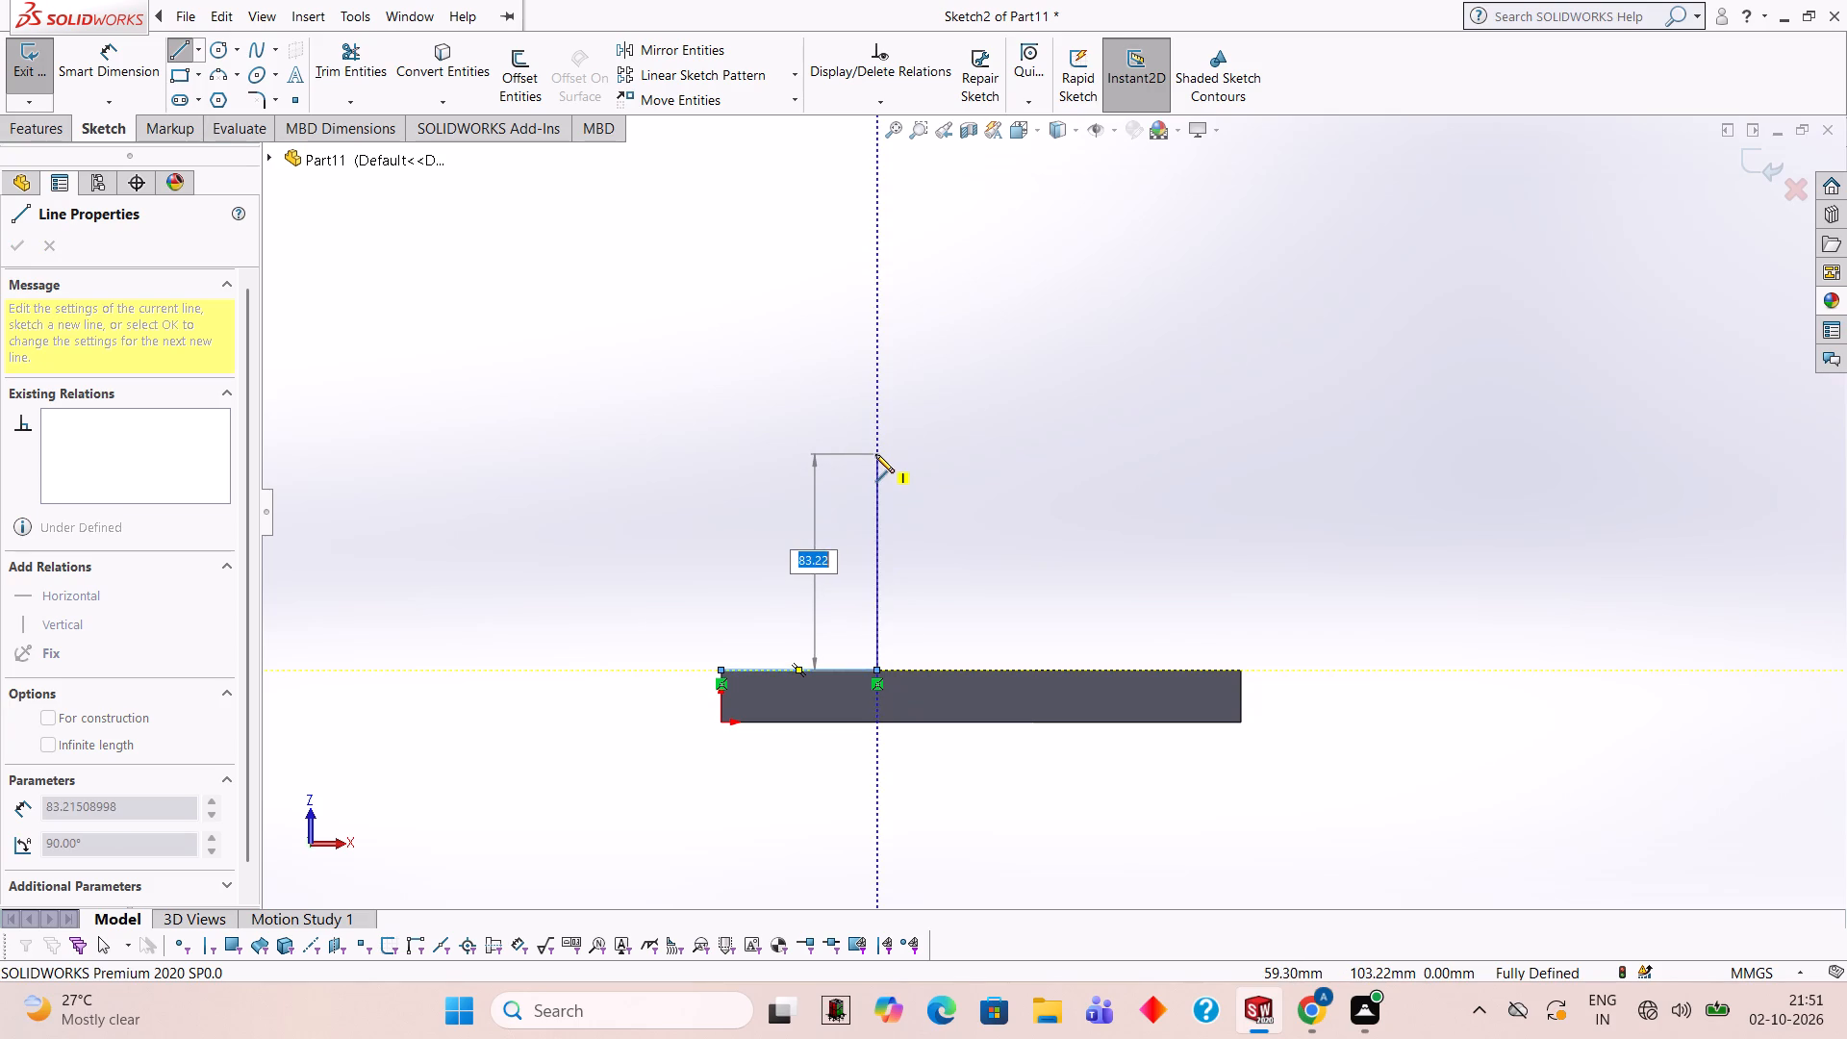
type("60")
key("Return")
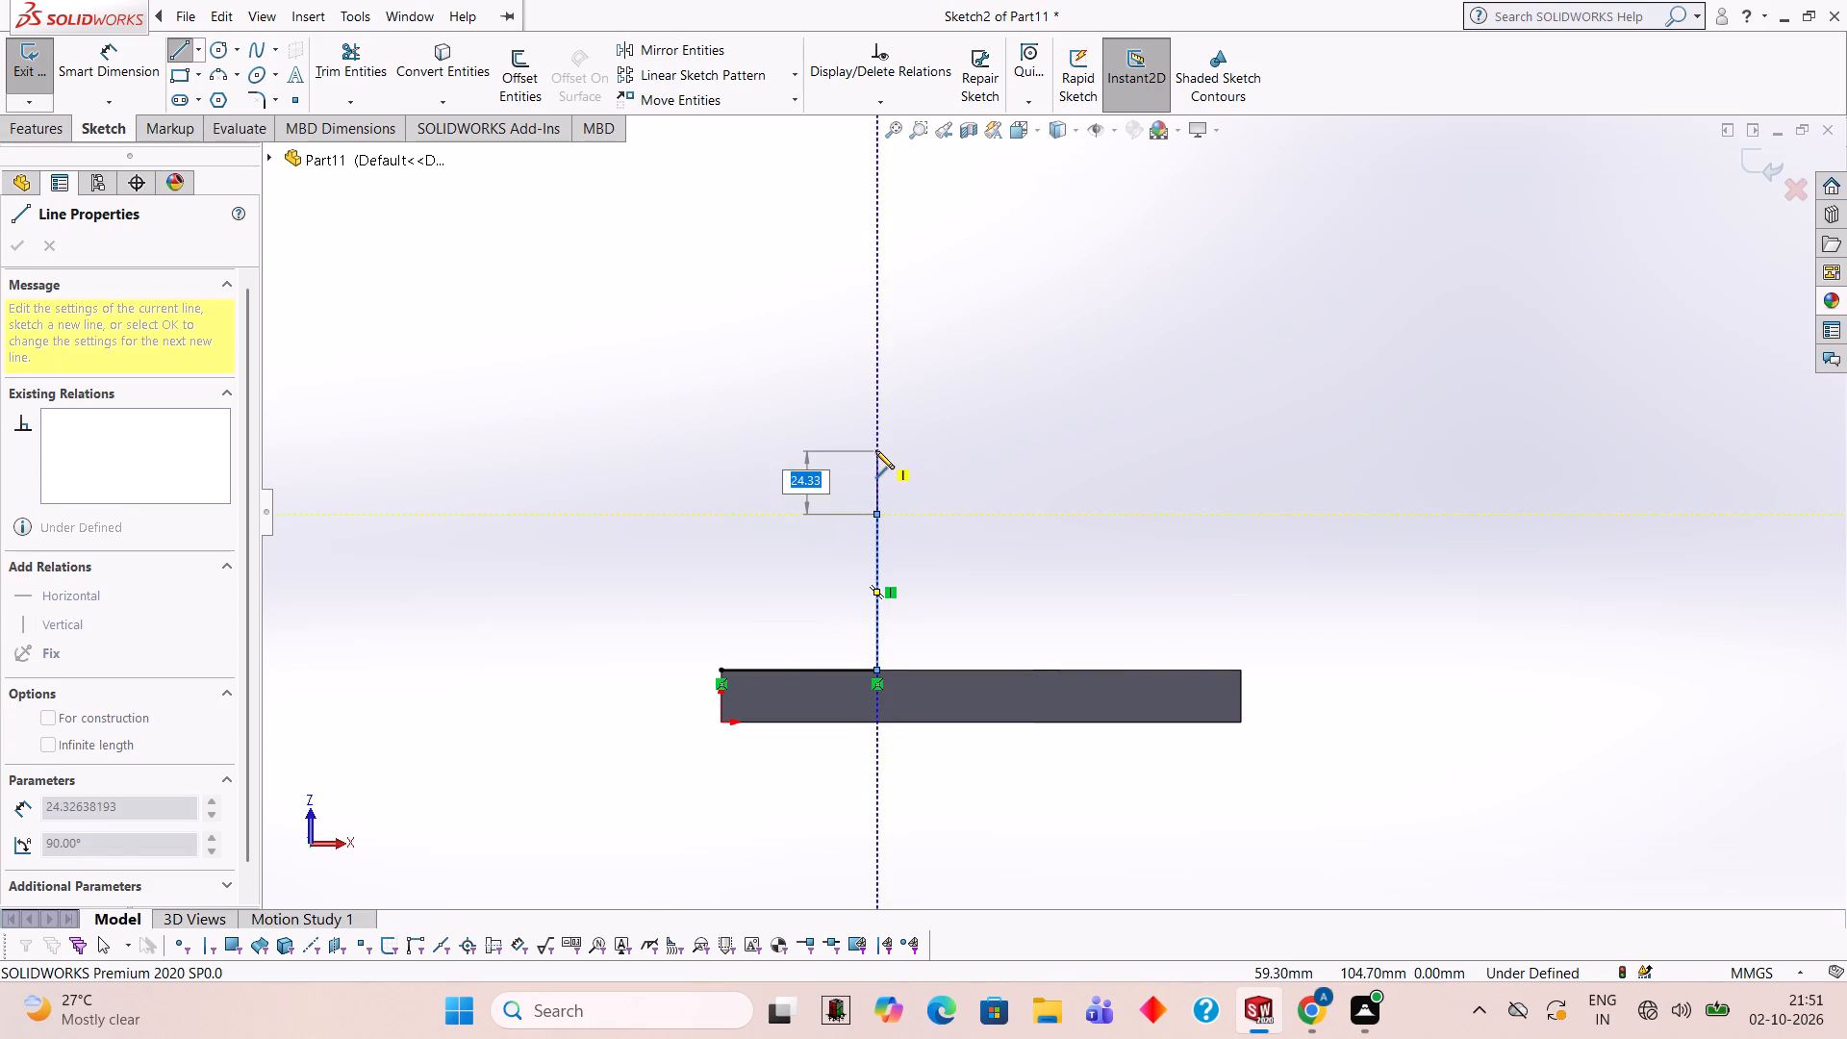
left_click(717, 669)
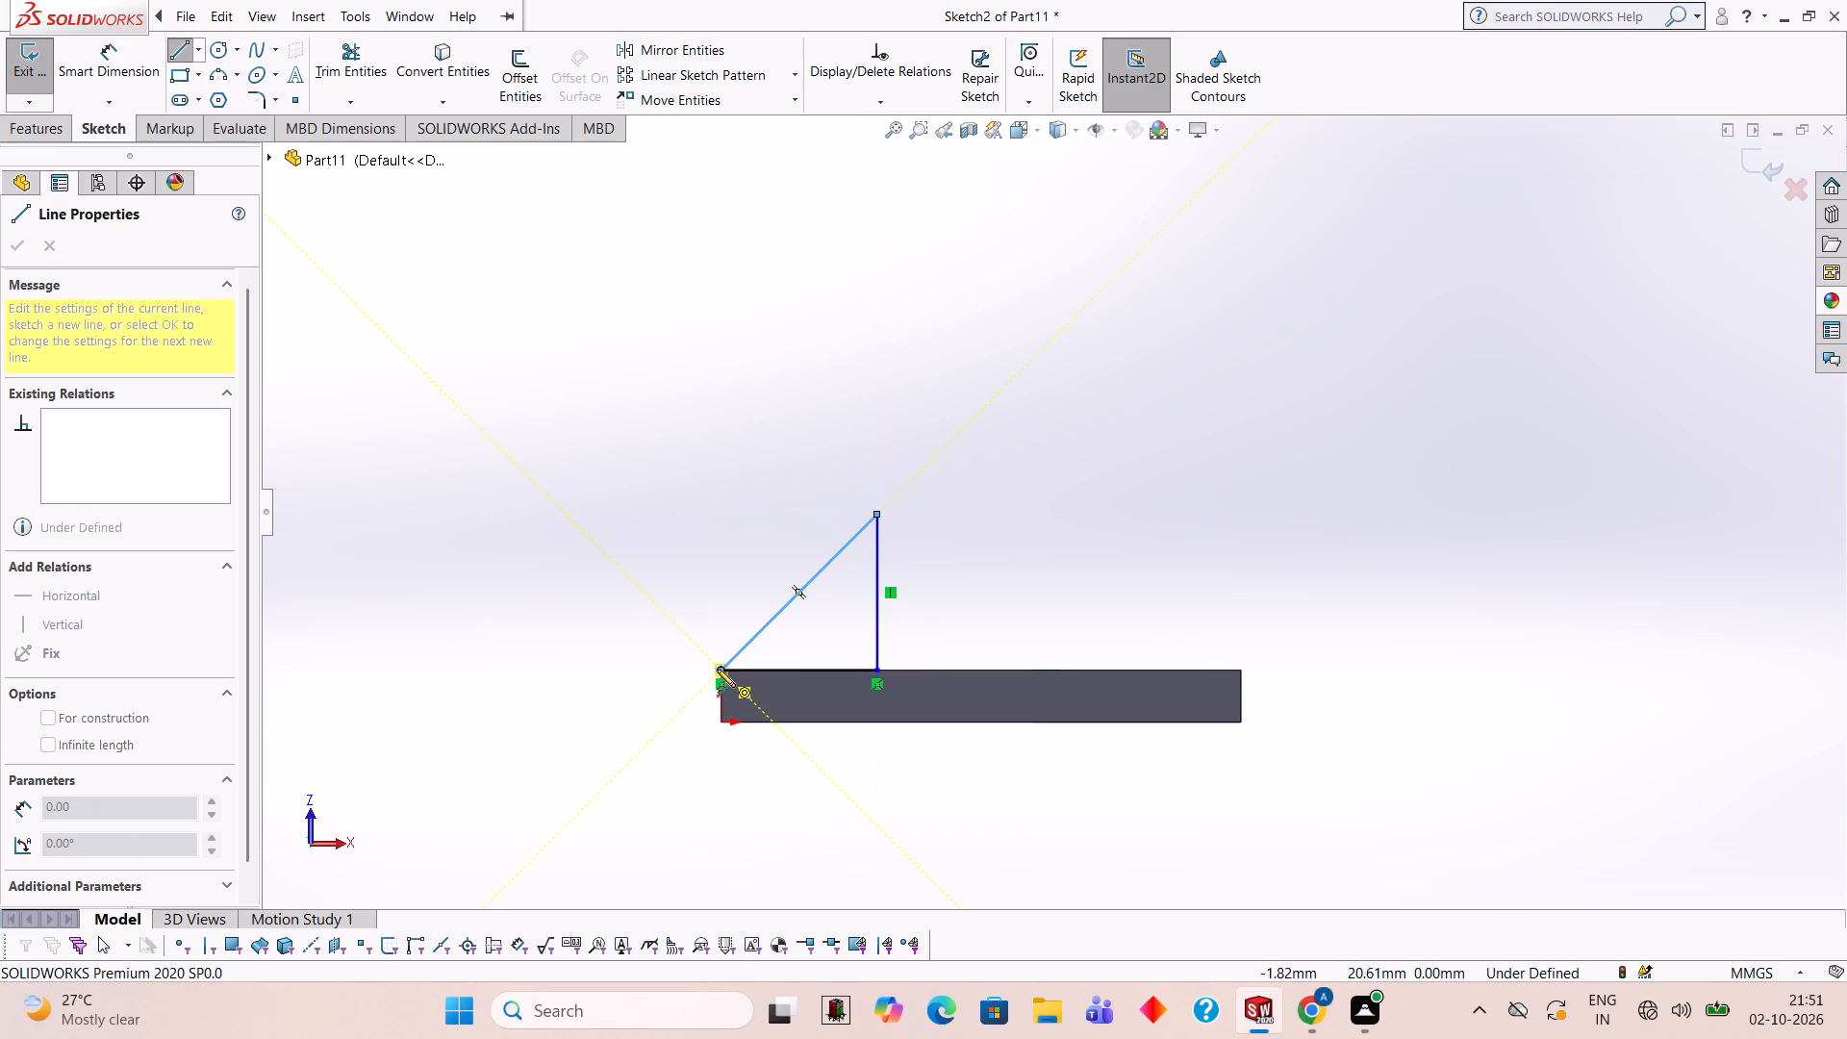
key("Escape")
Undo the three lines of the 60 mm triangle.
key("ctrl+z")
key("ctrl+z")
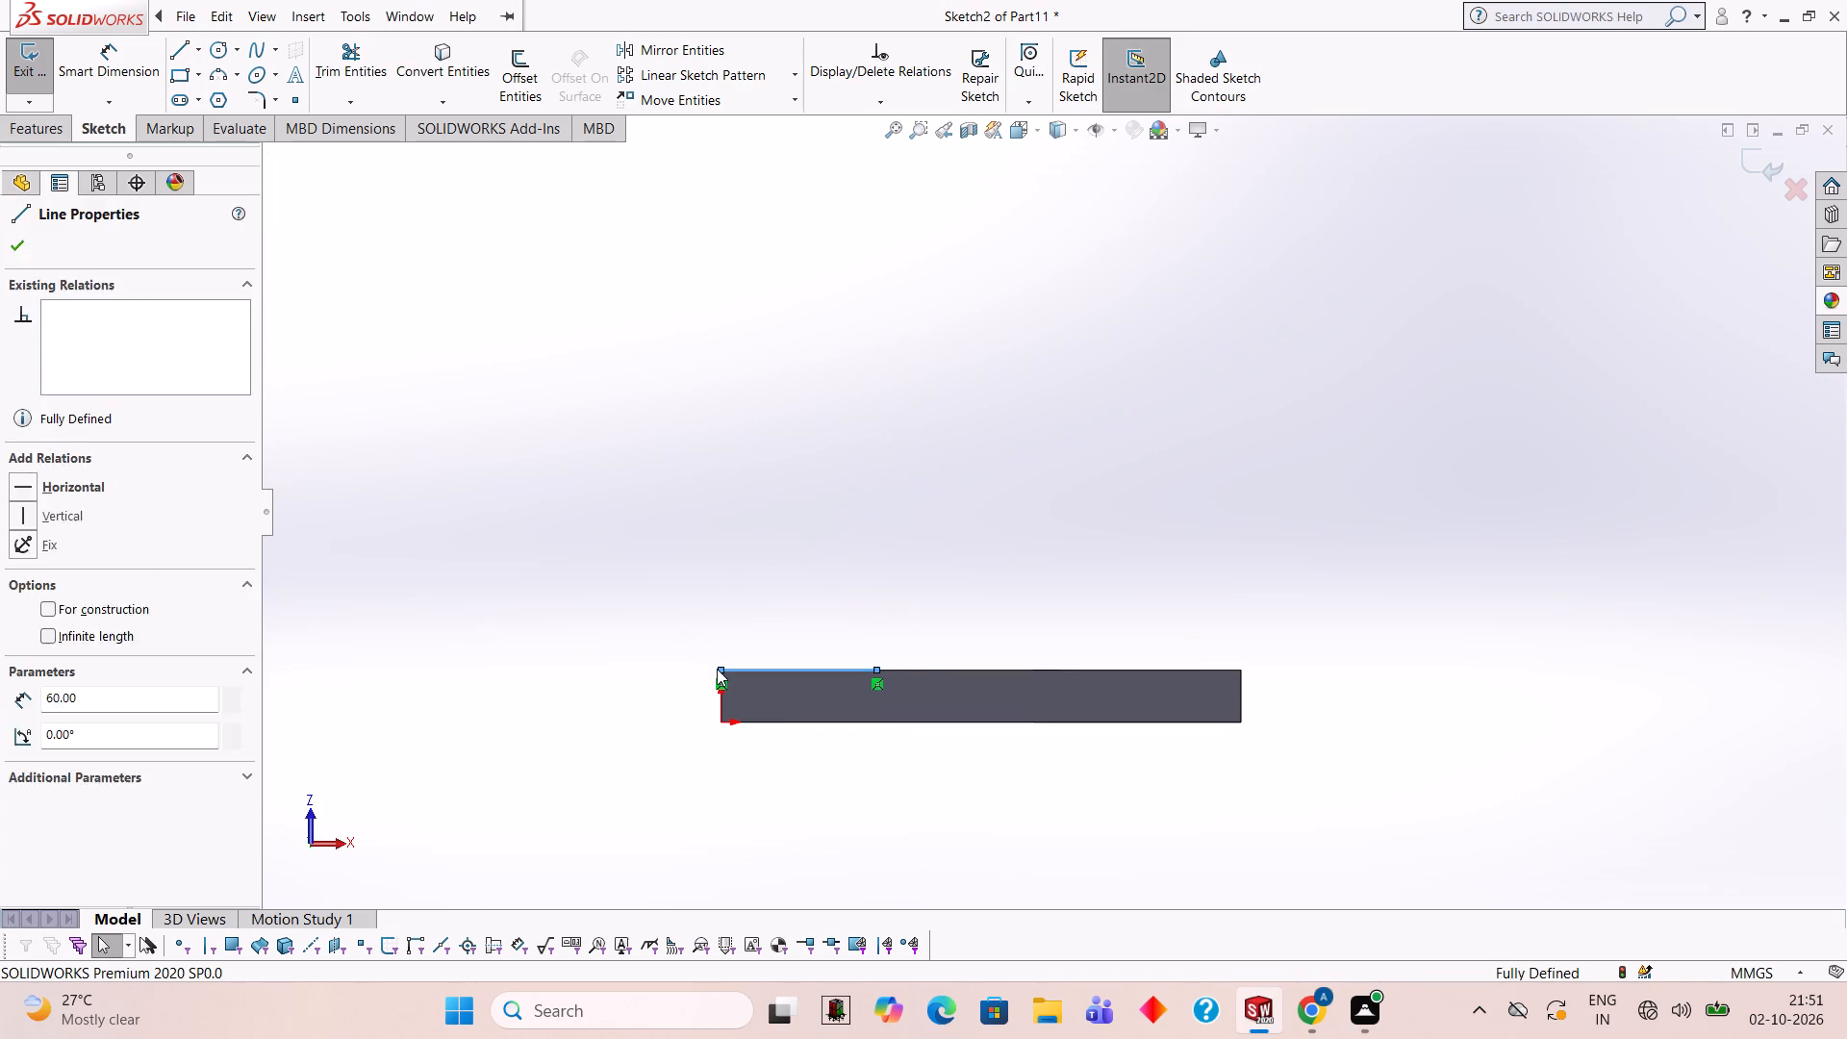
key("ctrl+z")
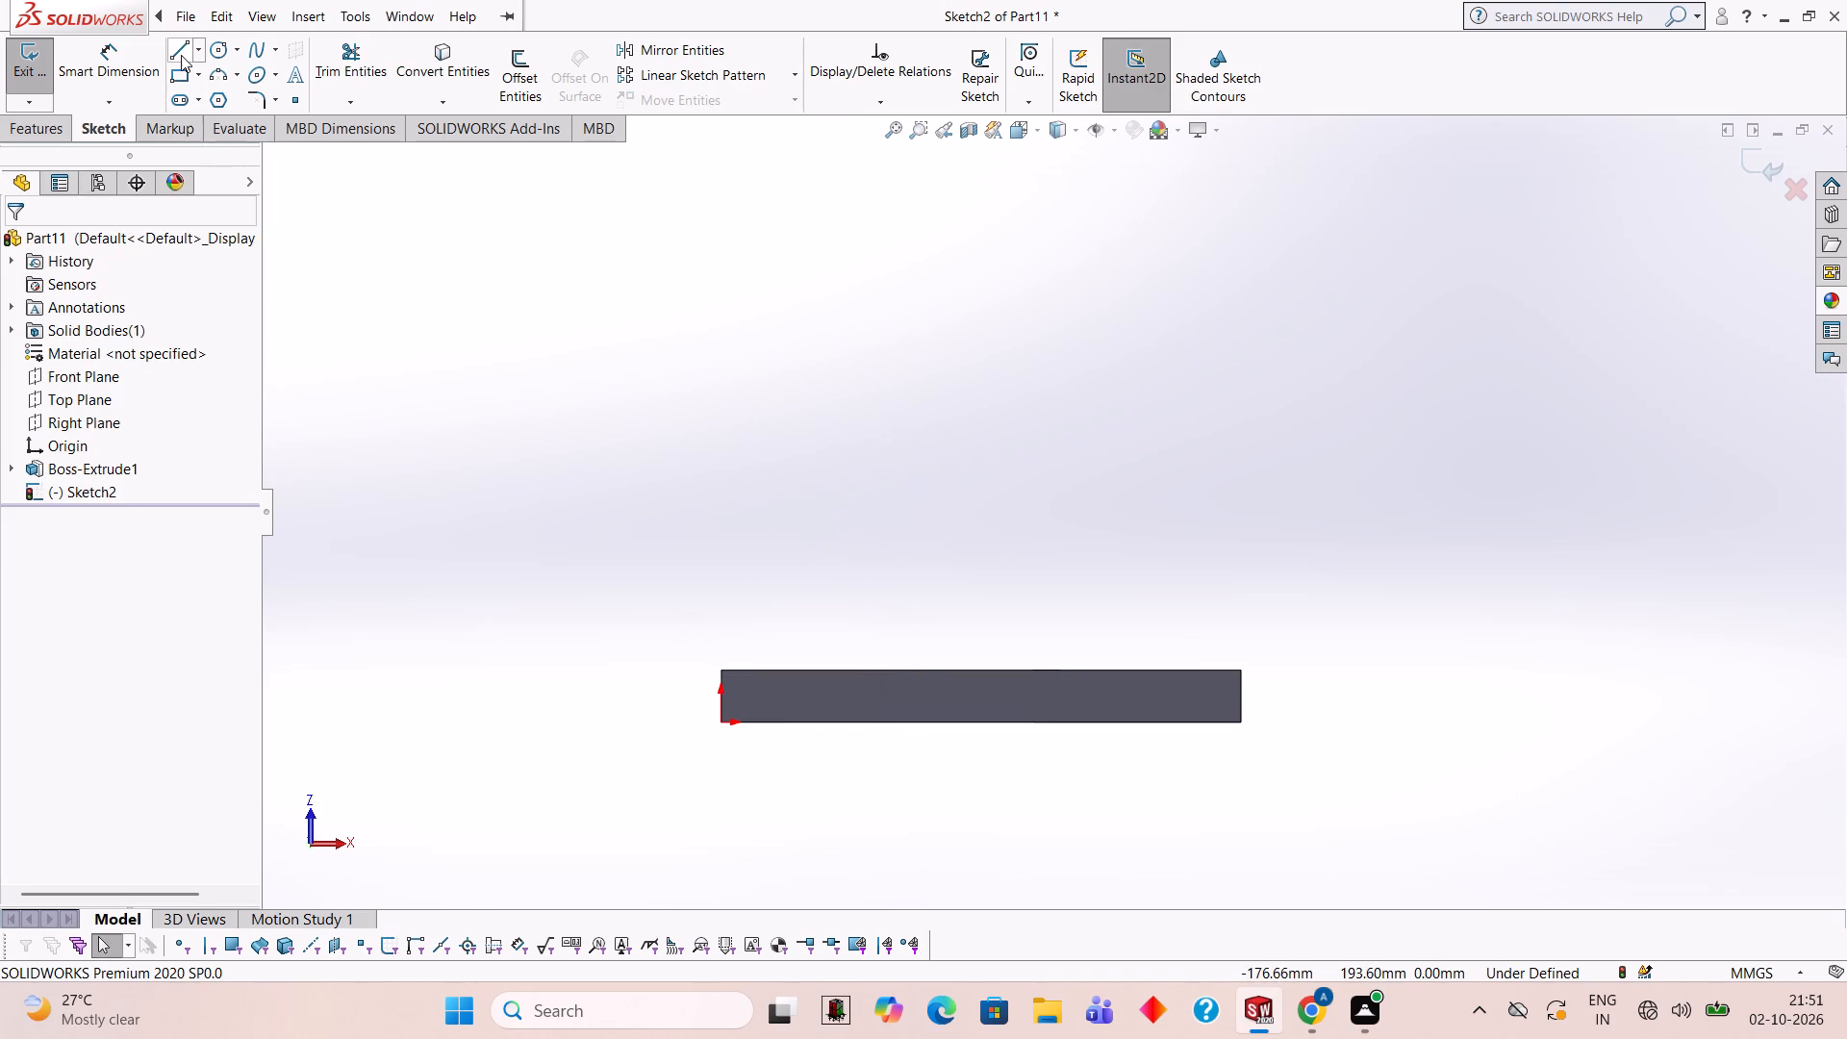
Sketch an 80 mm horizontal line along the body's upper edge, starting at the corner above the origin.
left_click(181, 54)
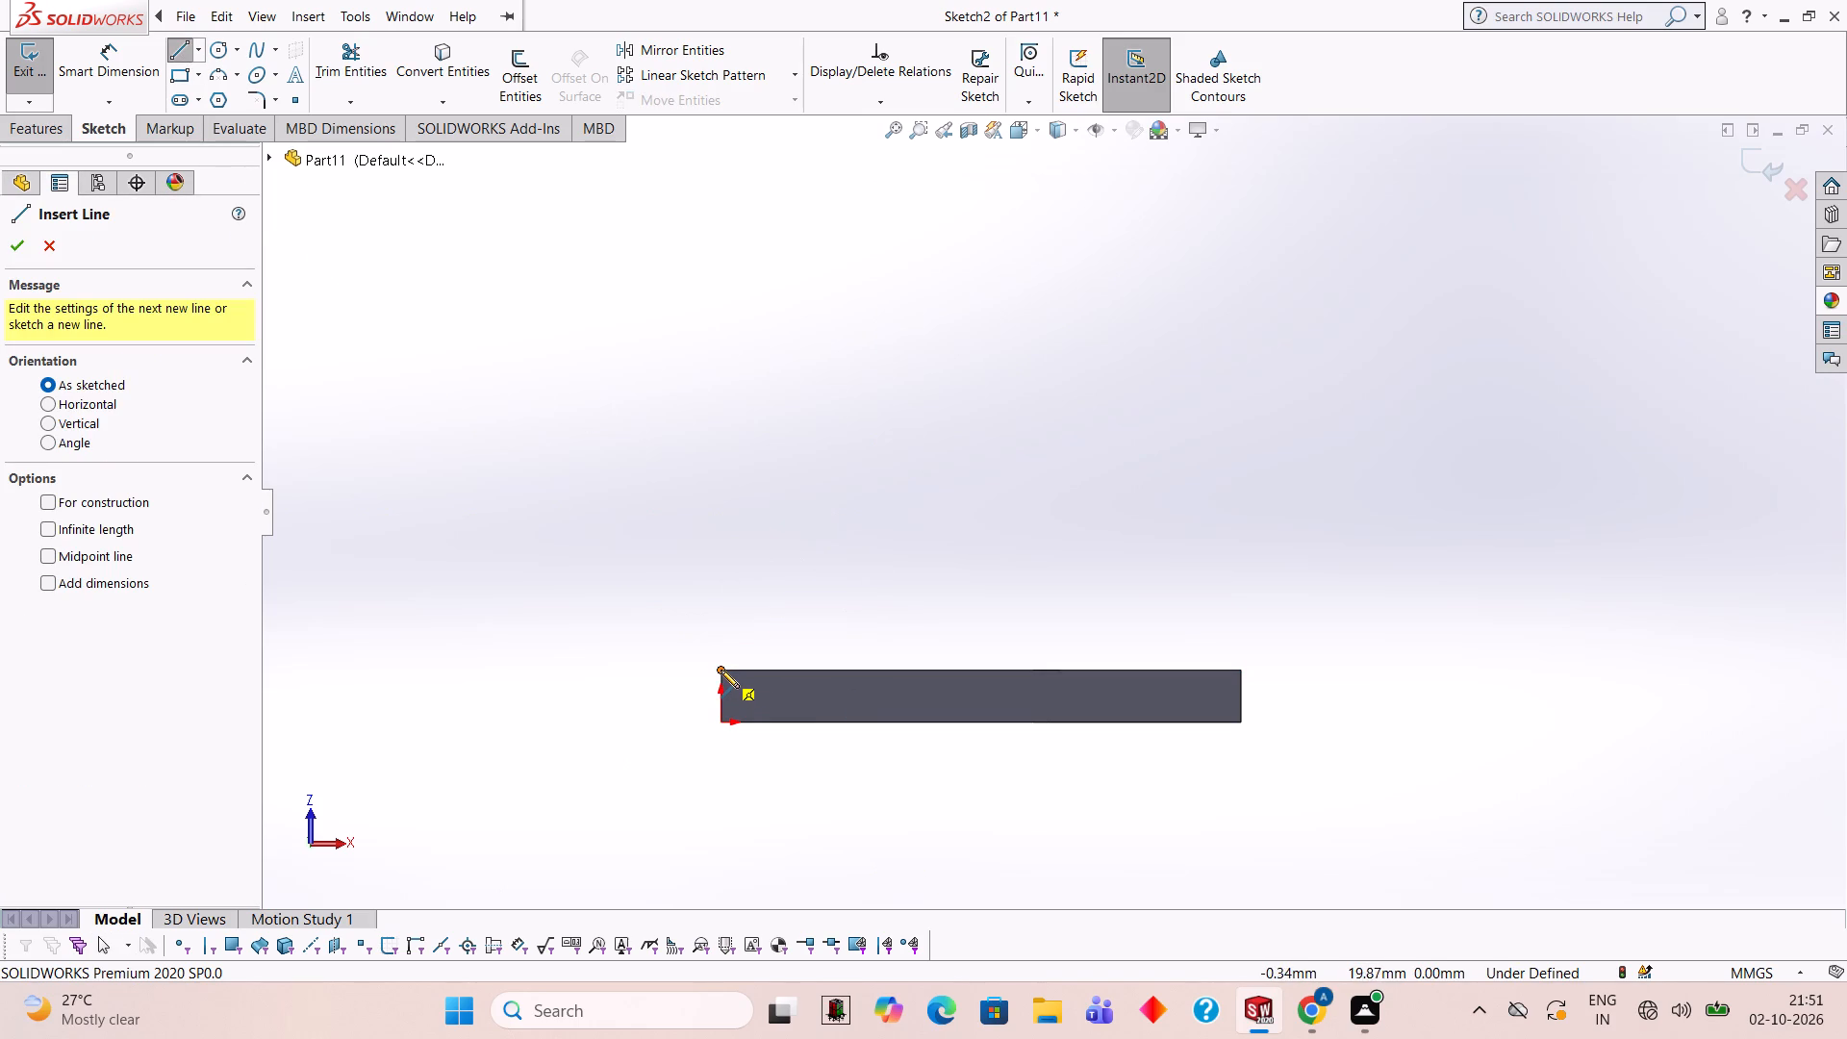
left_click(721, 670)
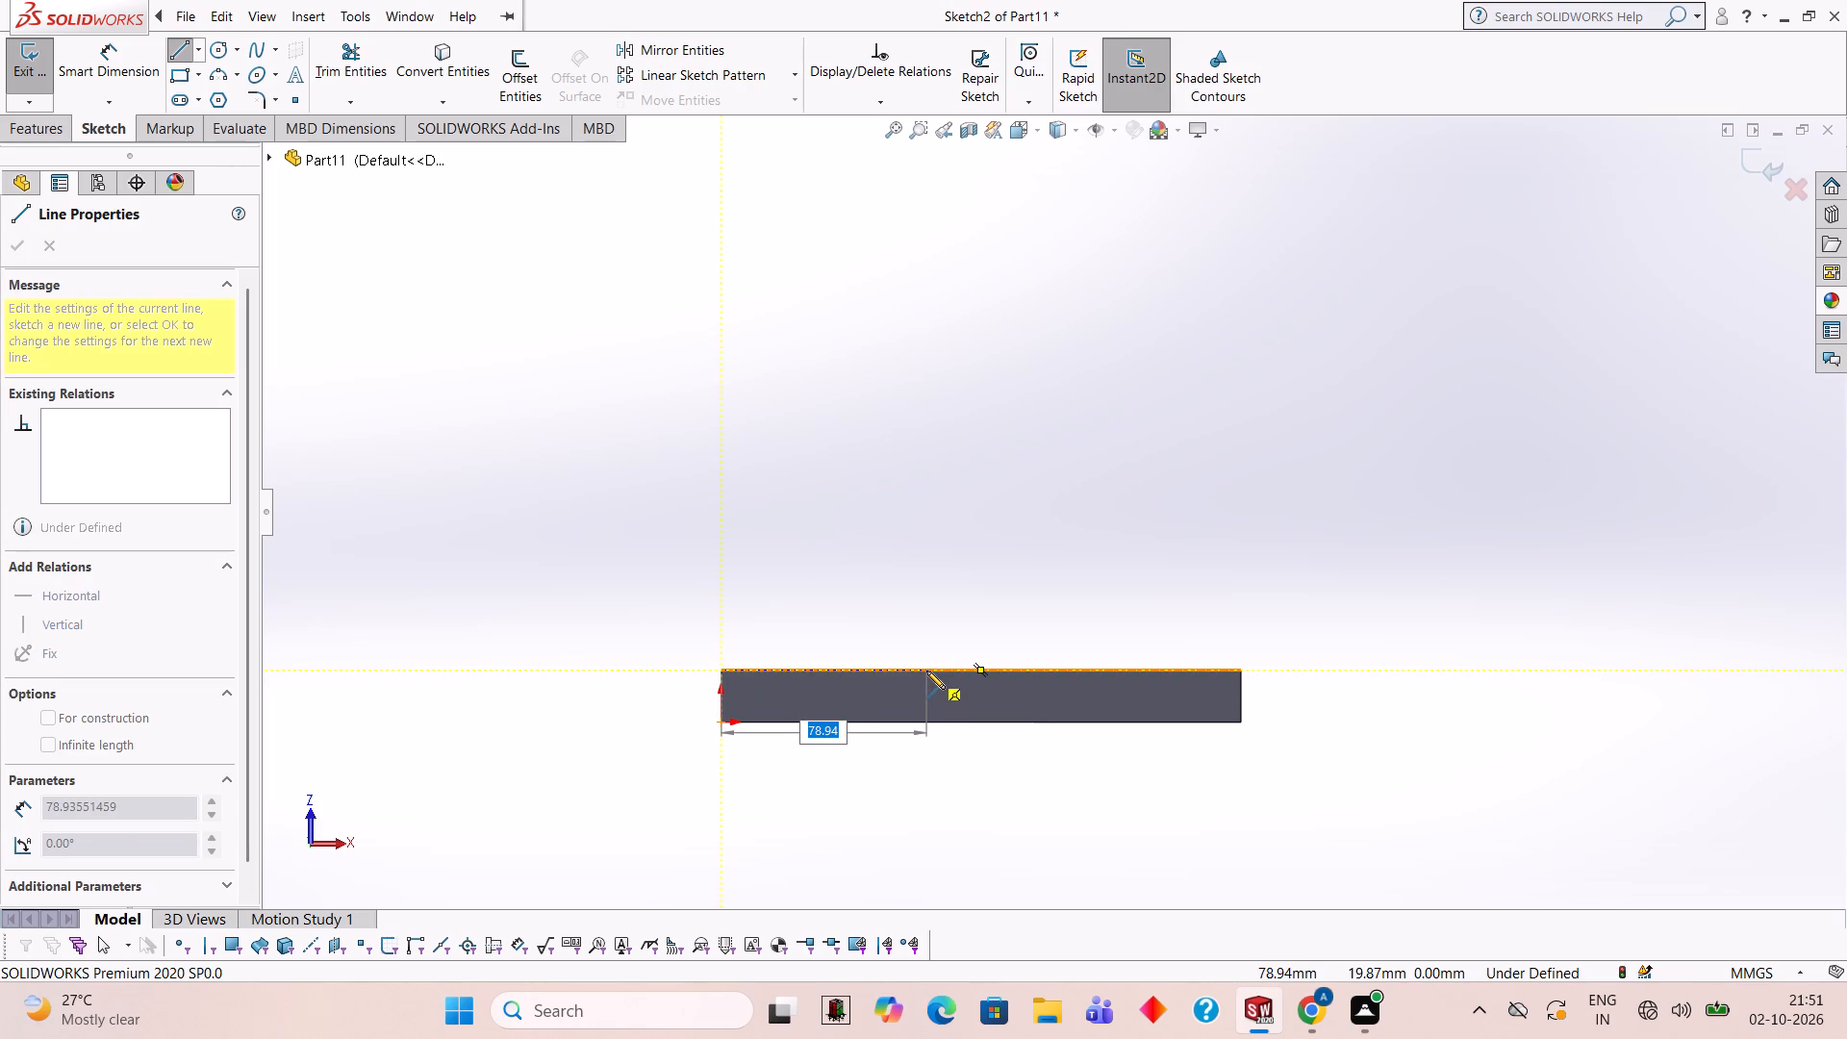
type("80")
key("Return")
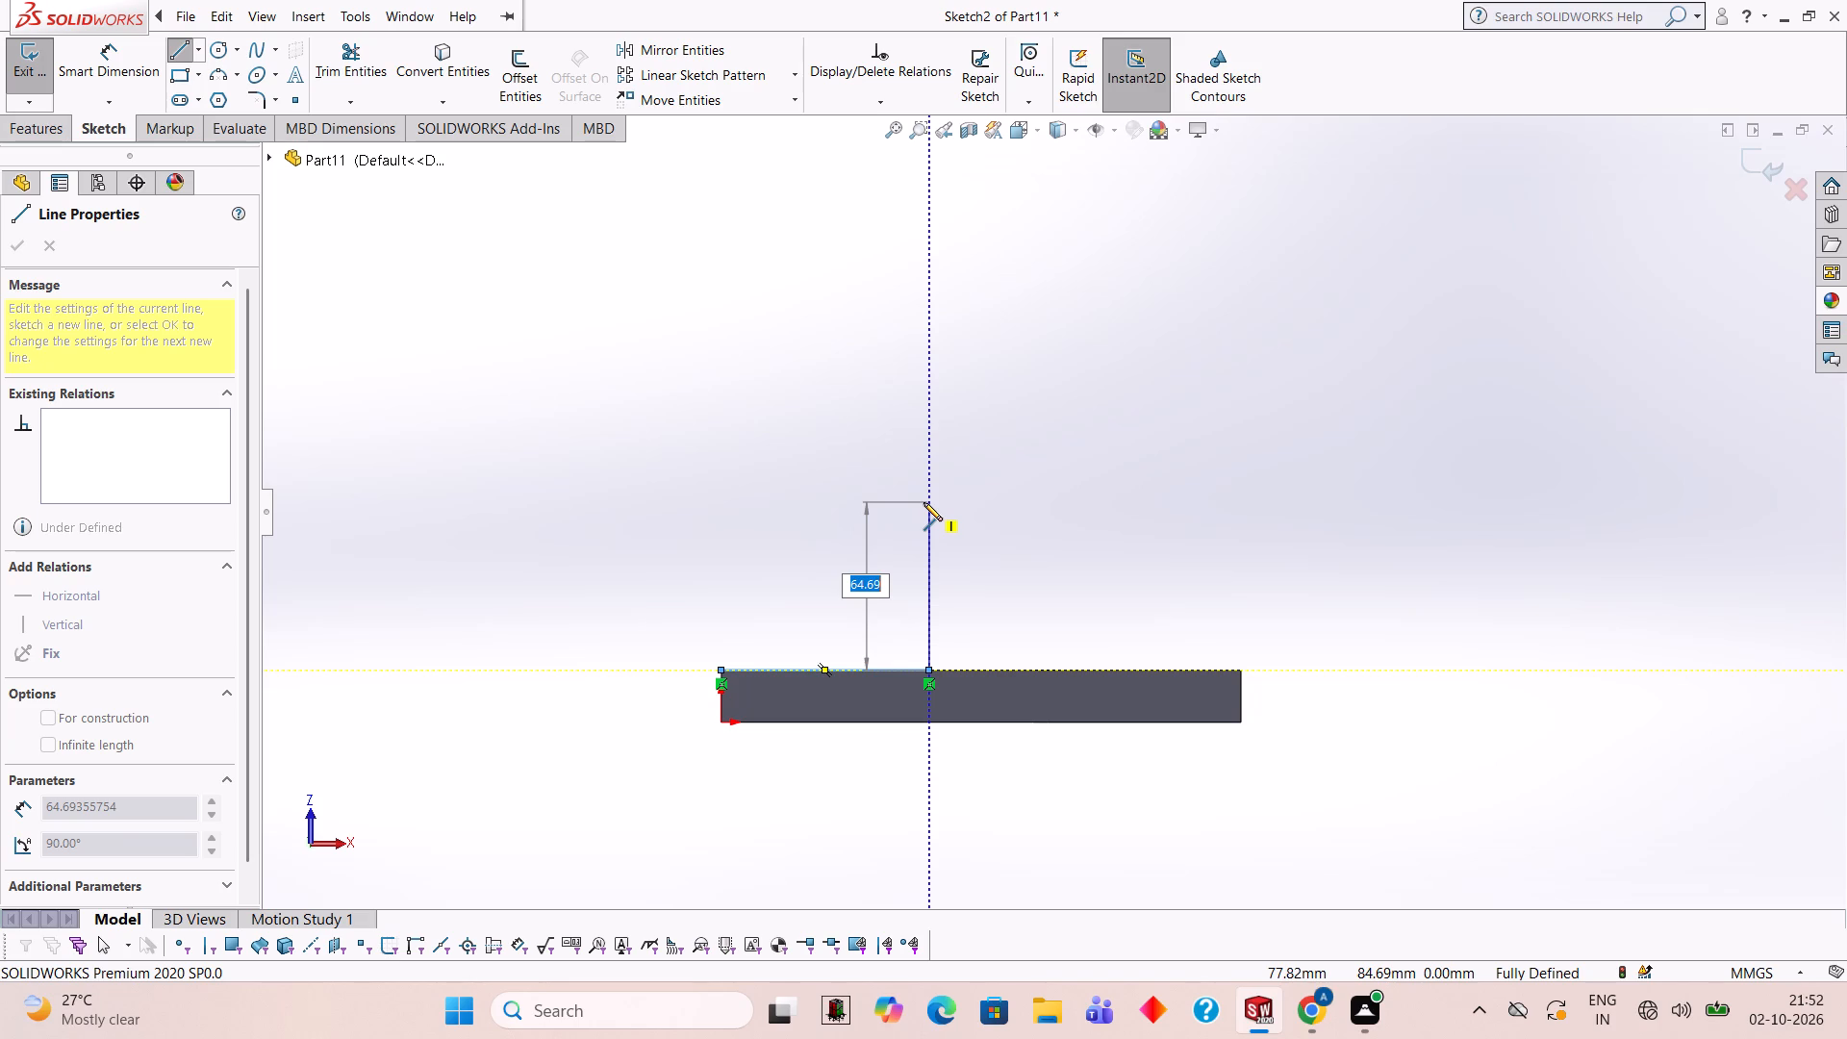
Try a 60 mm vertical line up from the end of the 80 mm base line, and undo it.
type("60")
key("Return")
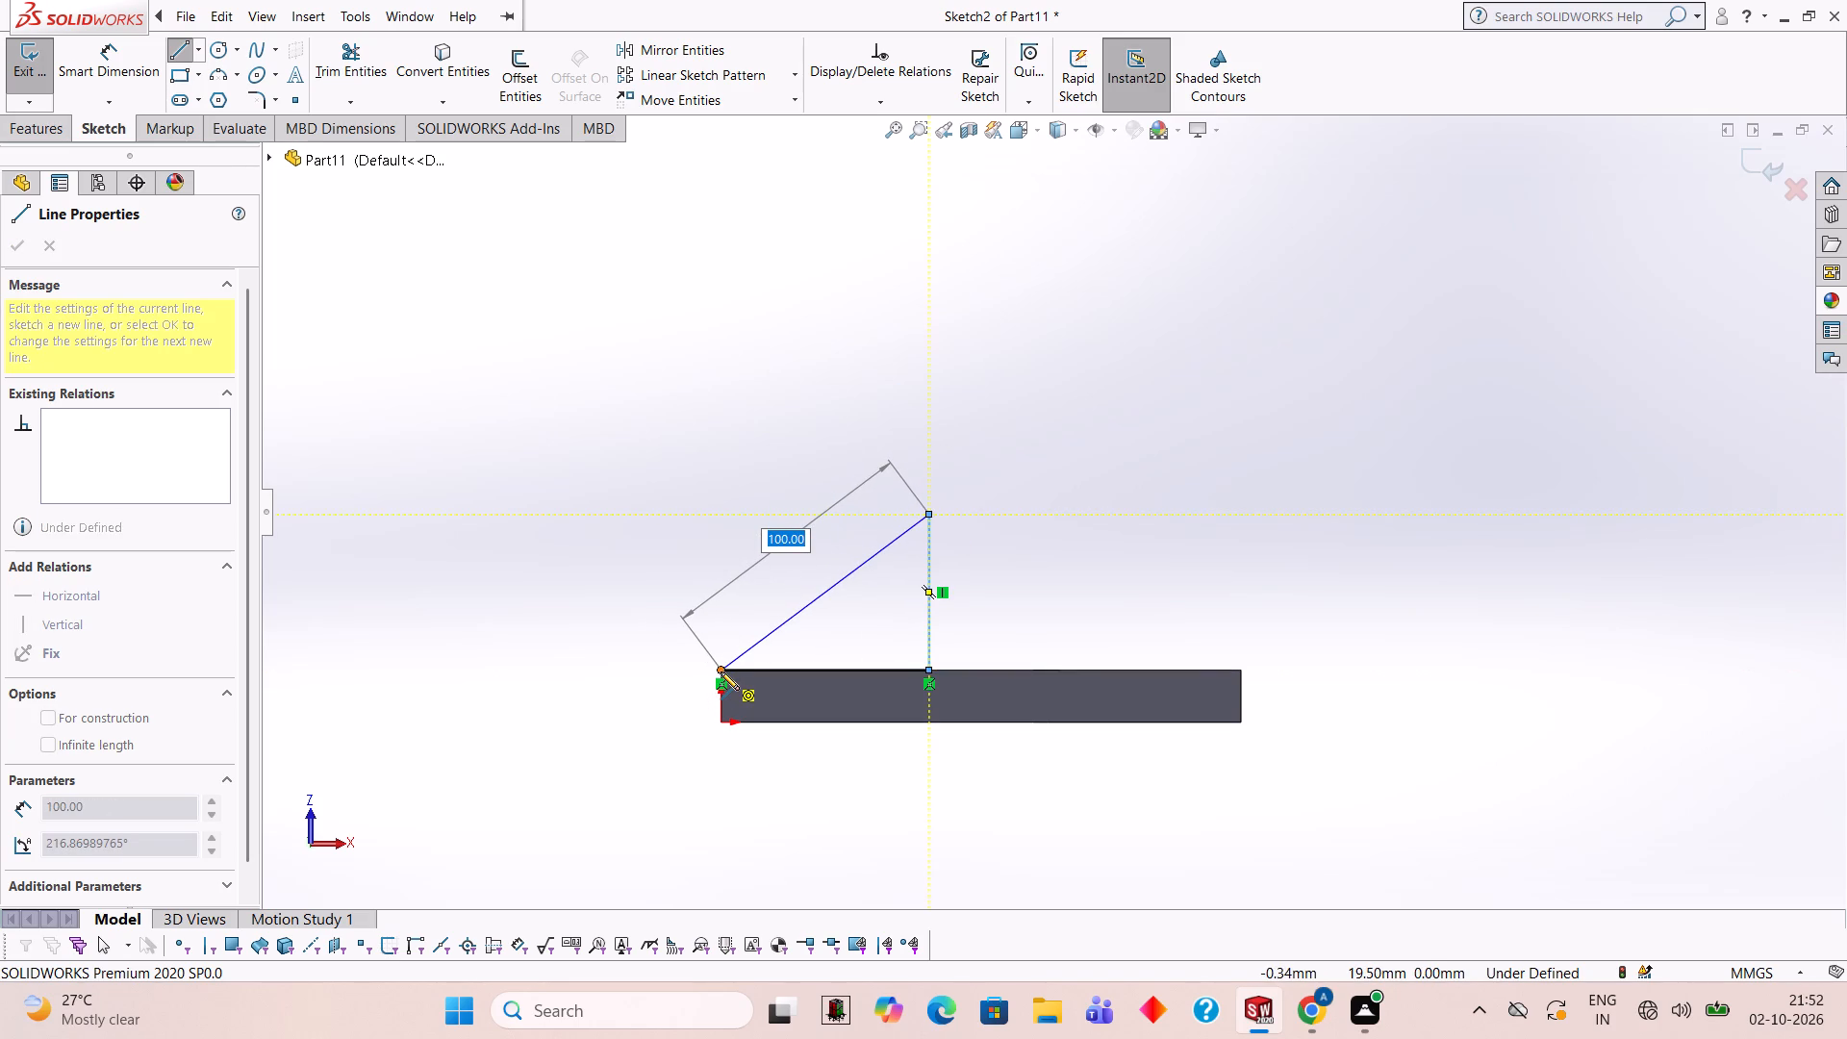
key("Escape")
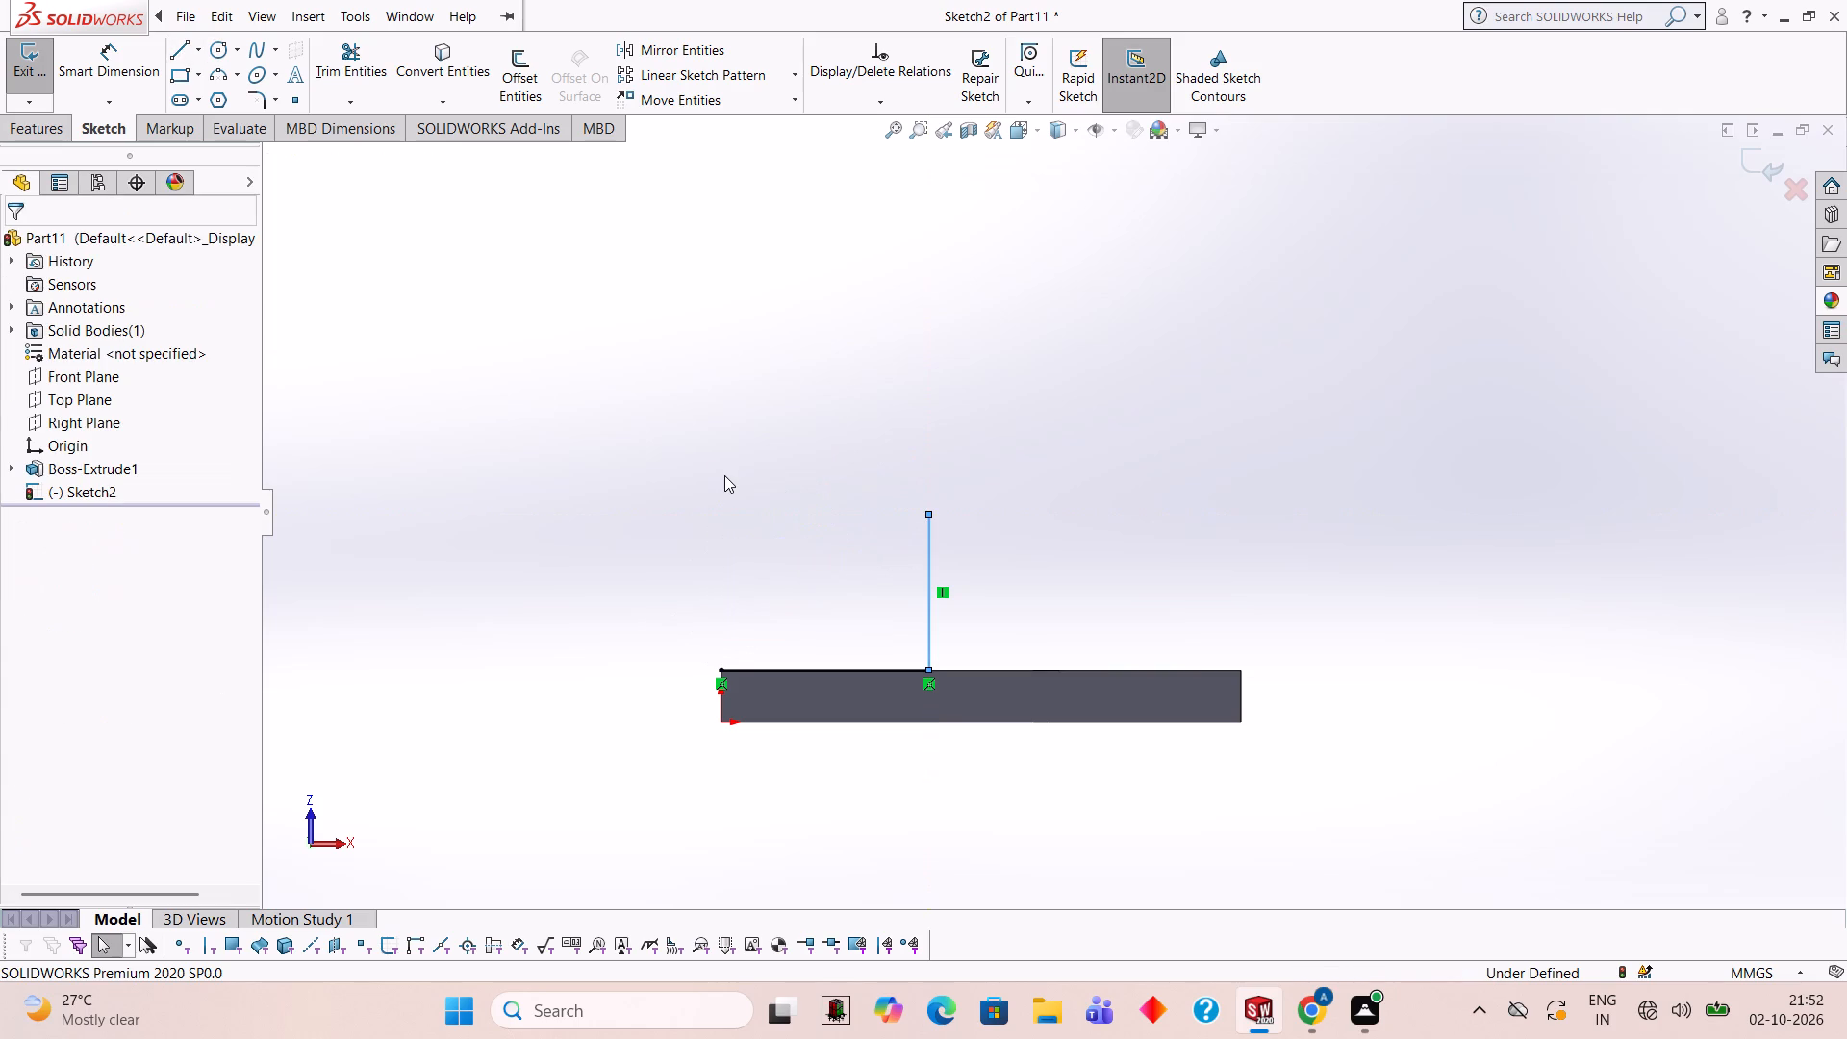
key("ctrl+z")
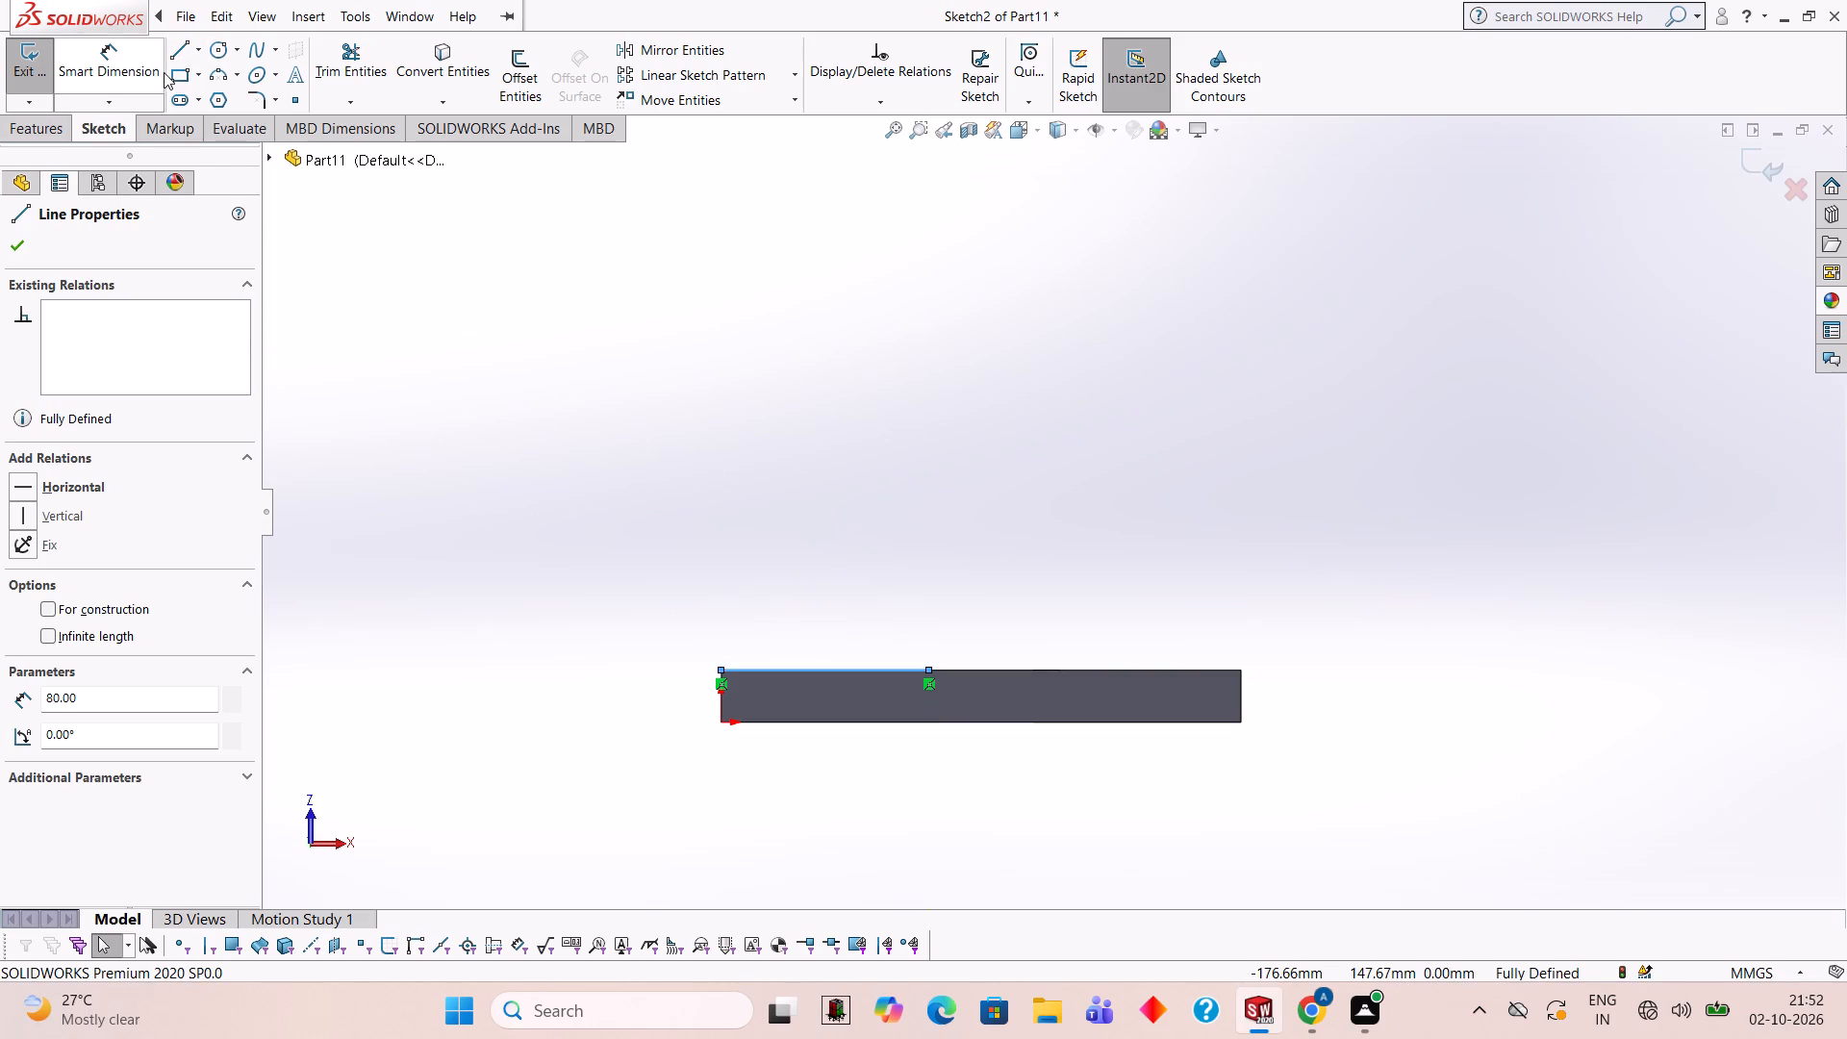
Sketch an 80 mm vertical line from the base line's free end and close the triangle with a sloped line to the corner above the origin.
left_click(182, 51)
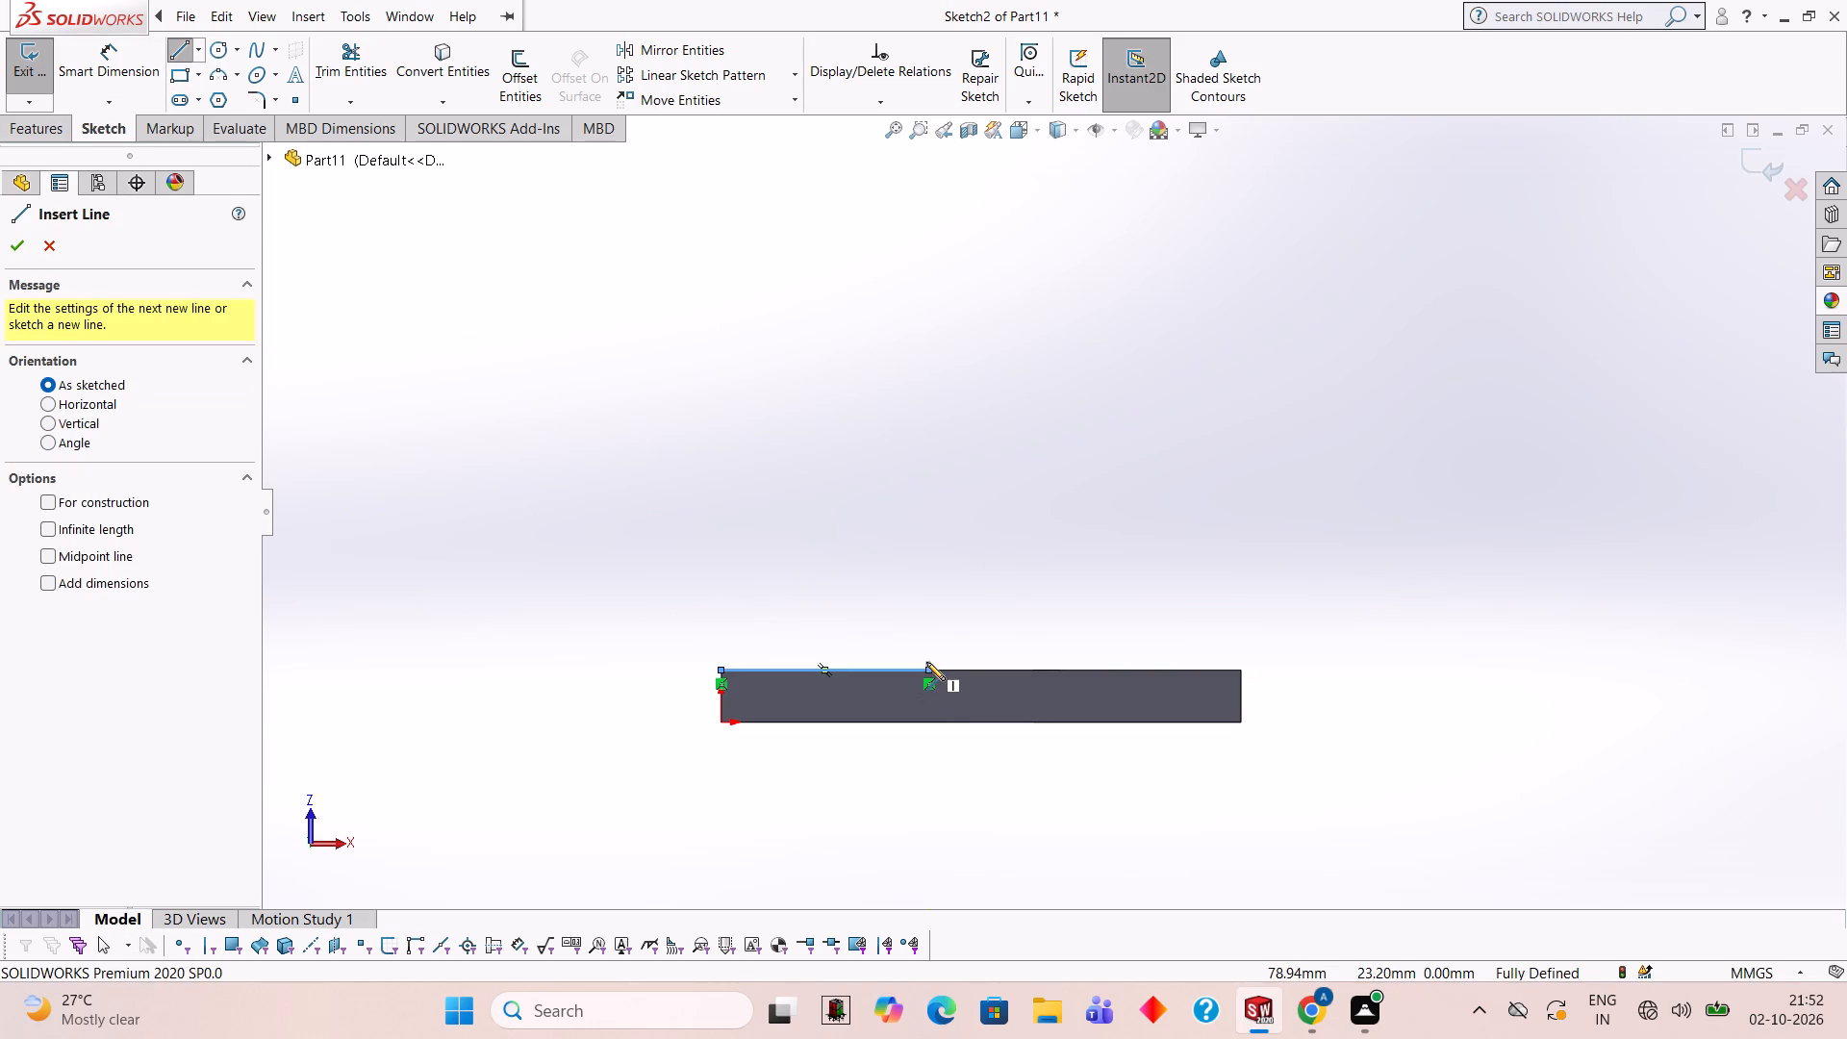
left_click(926, 668)
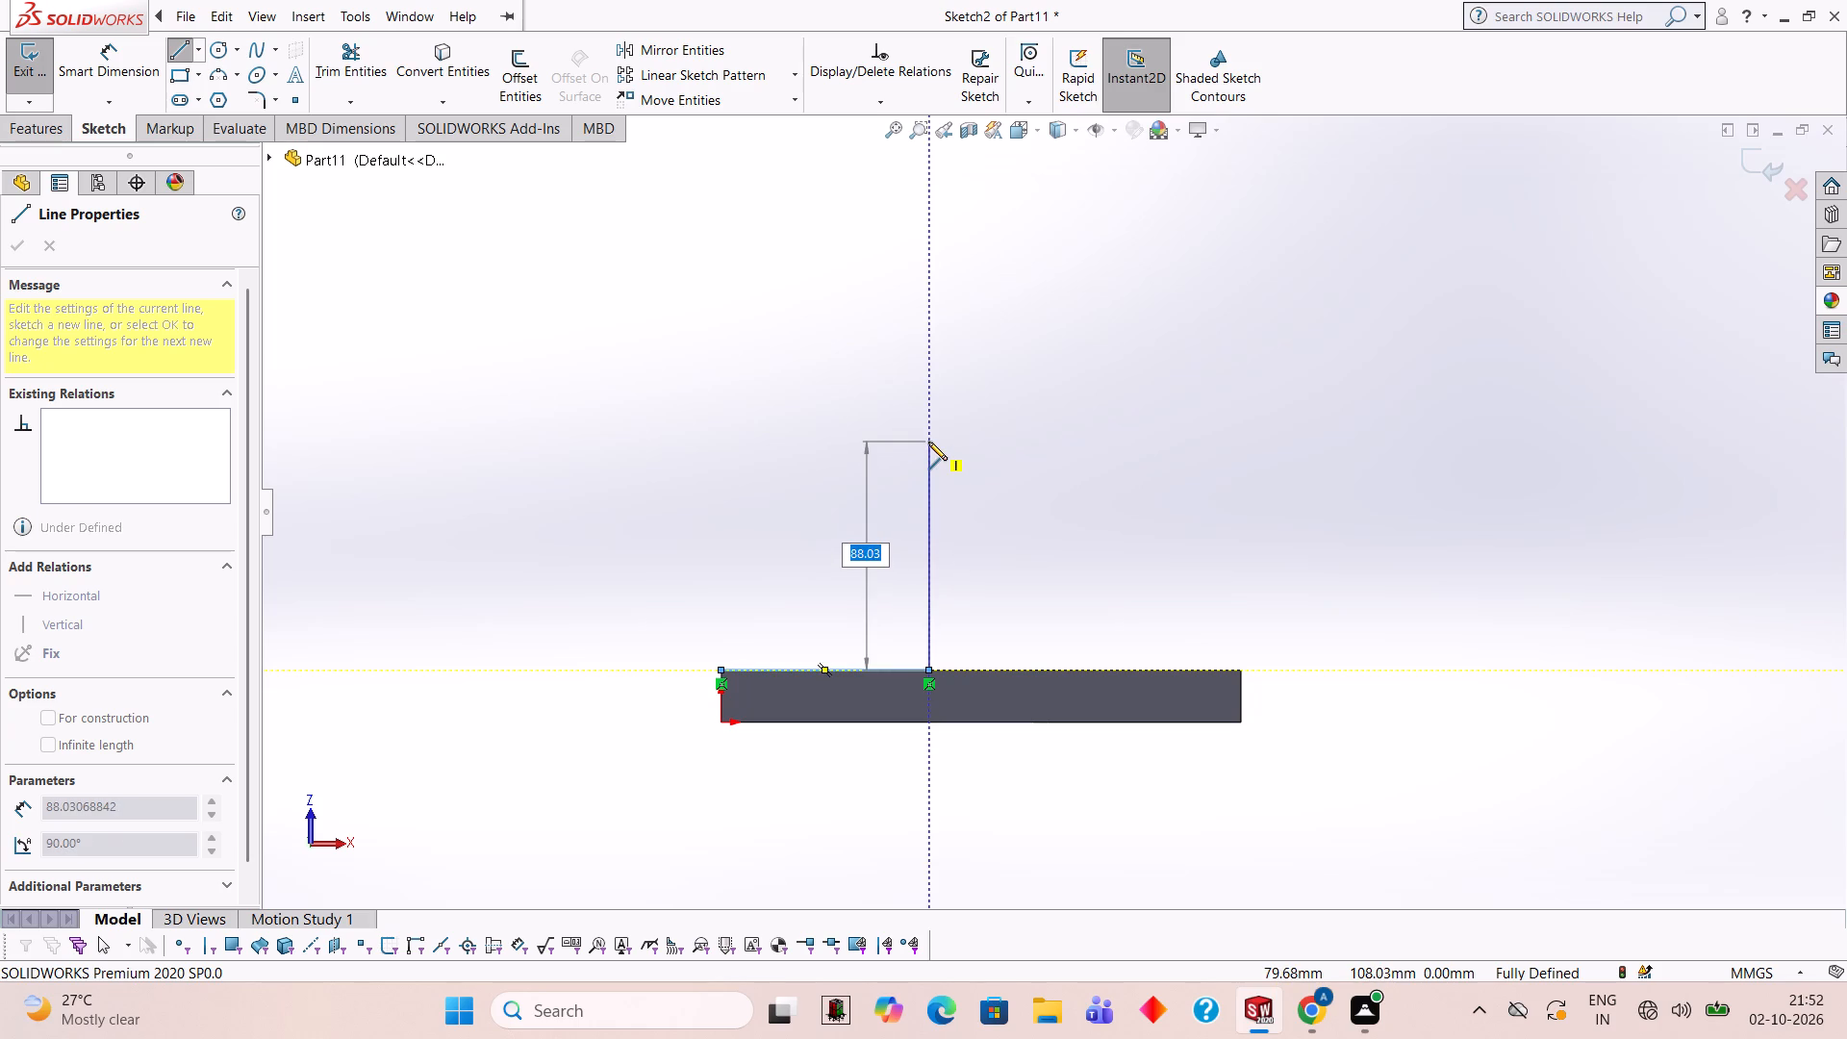
type("80")
key("Return")
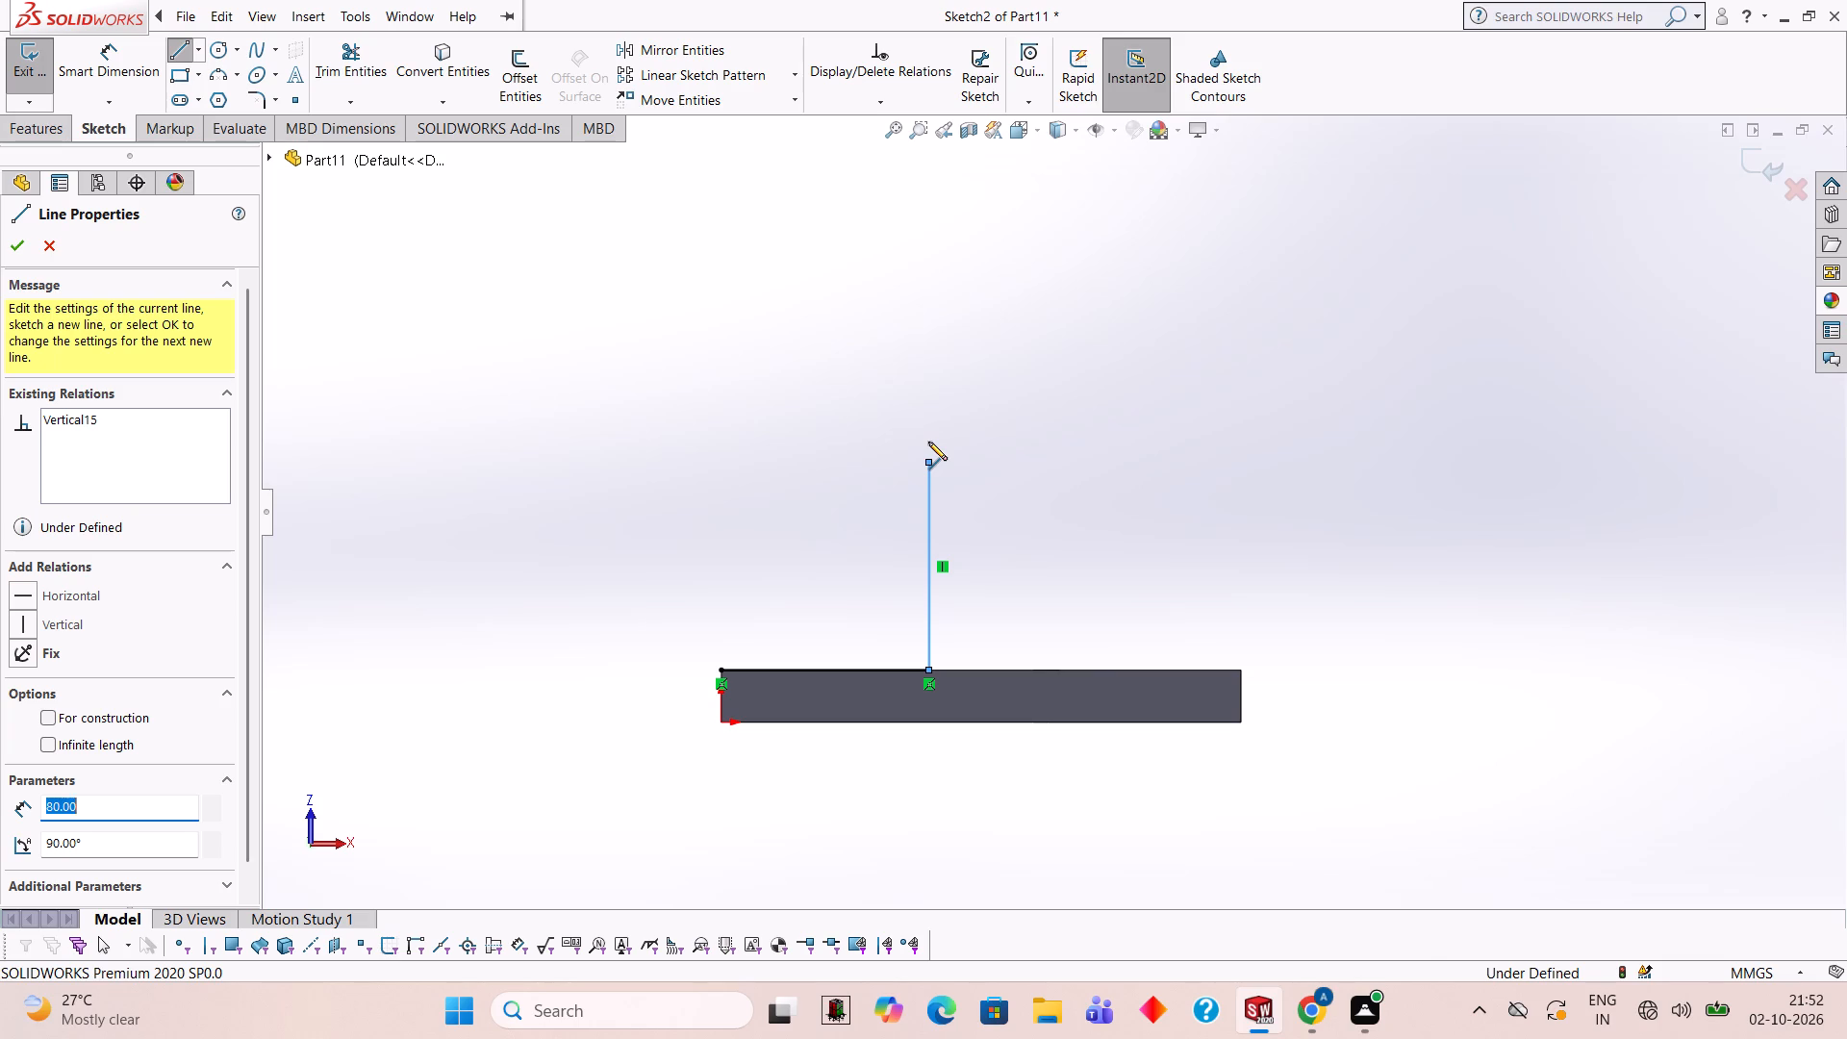
left_click(721, 671)
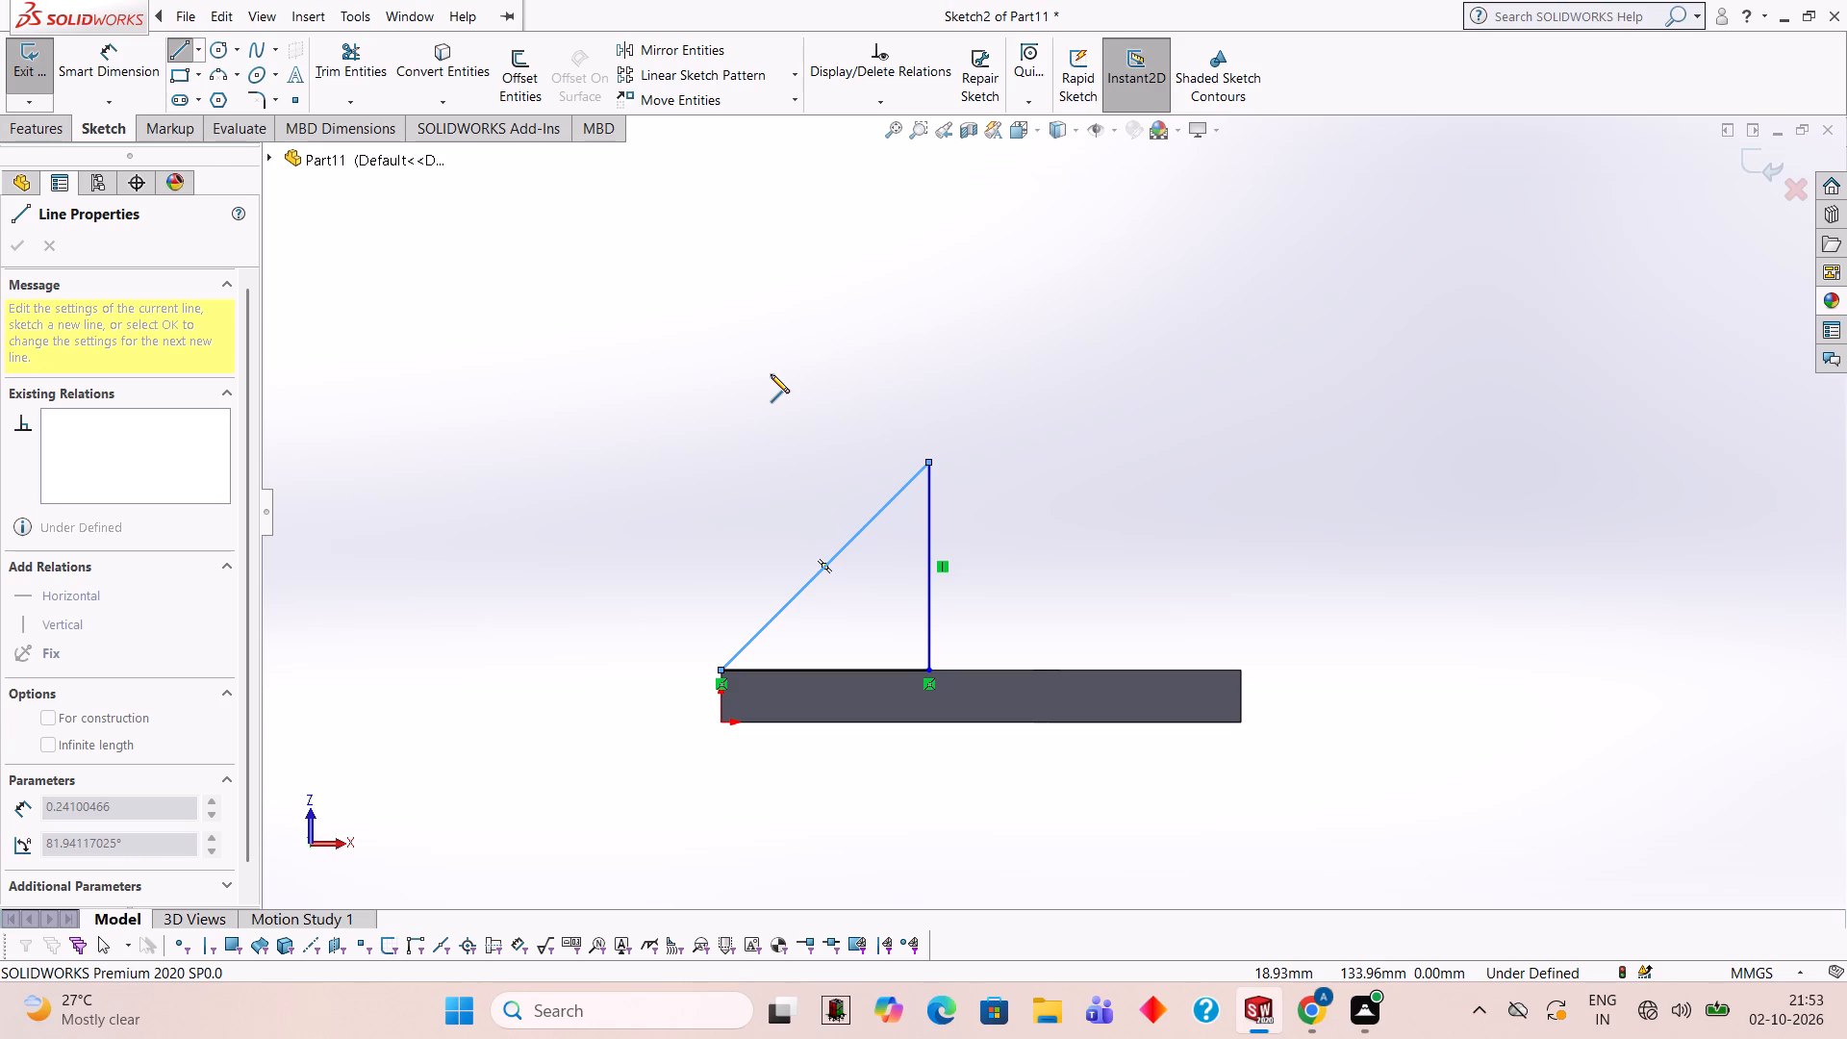
key("Escape")
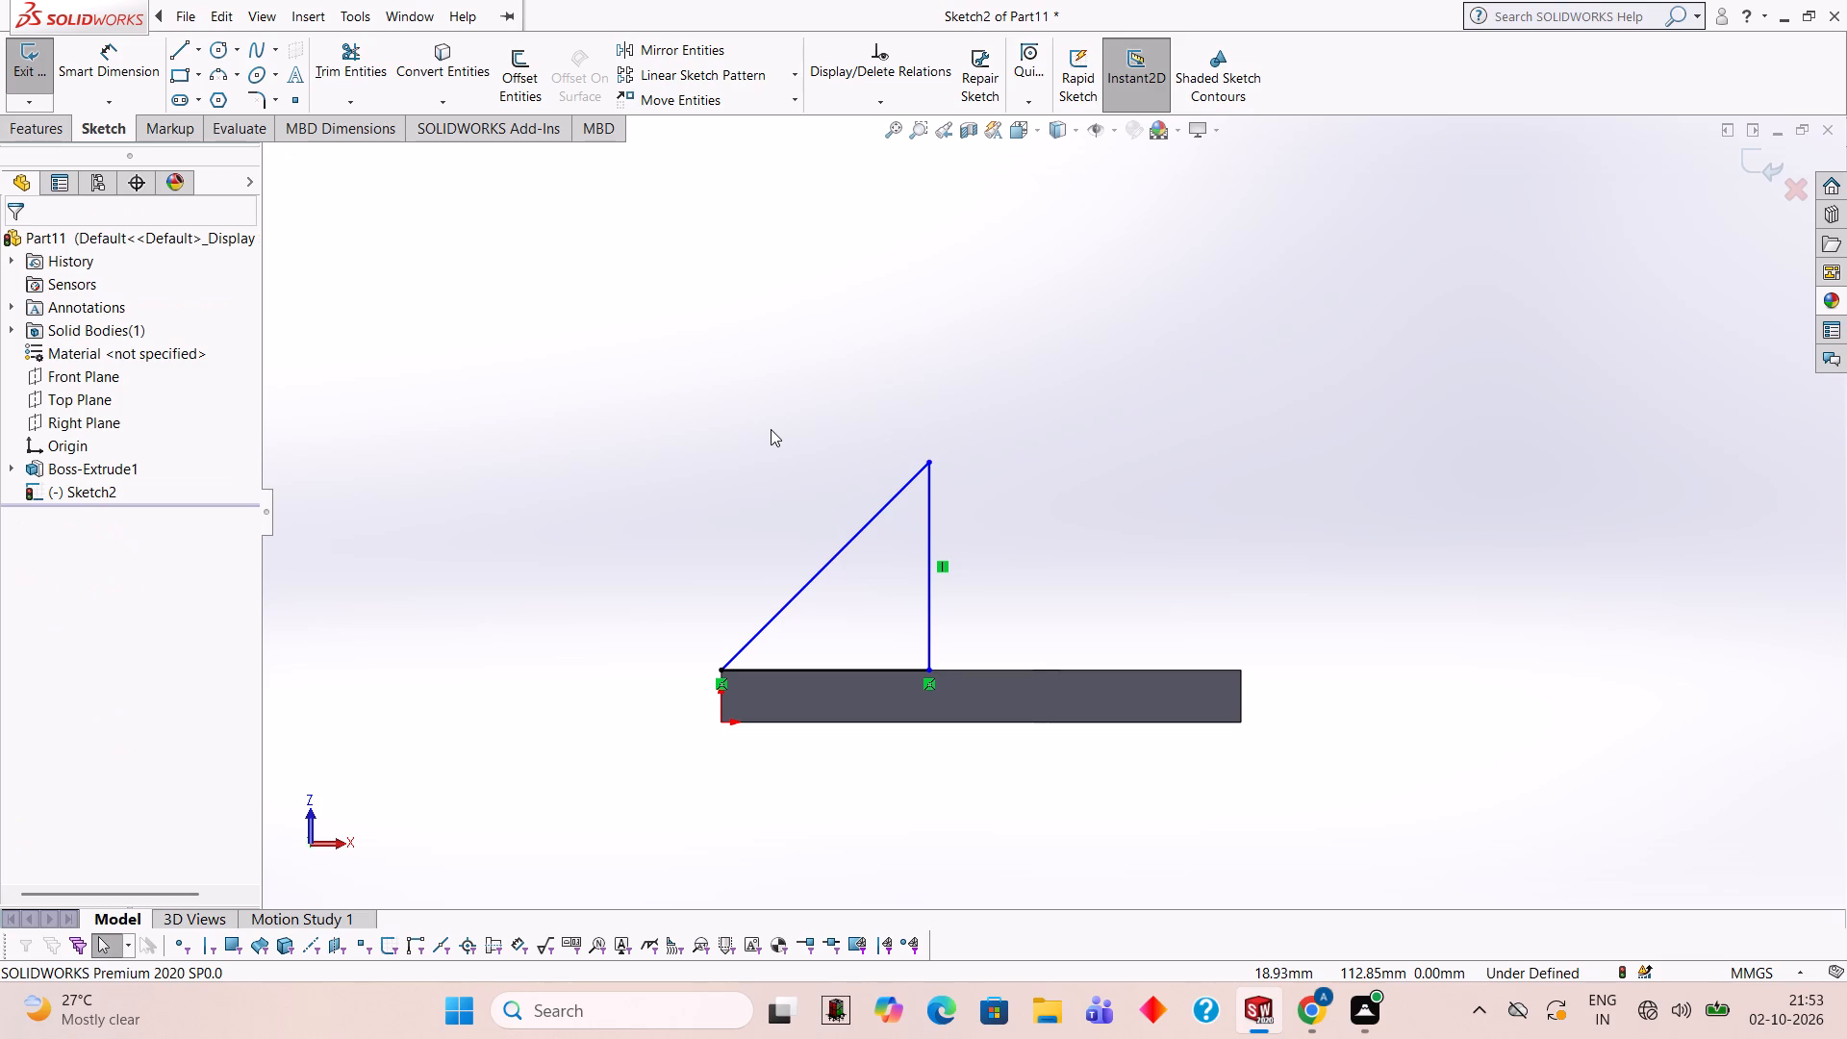
Undo the sloped line and the 80 mm vertical line, keeping the 80 mm base line.
key("Escape")
key("ctrl+z")
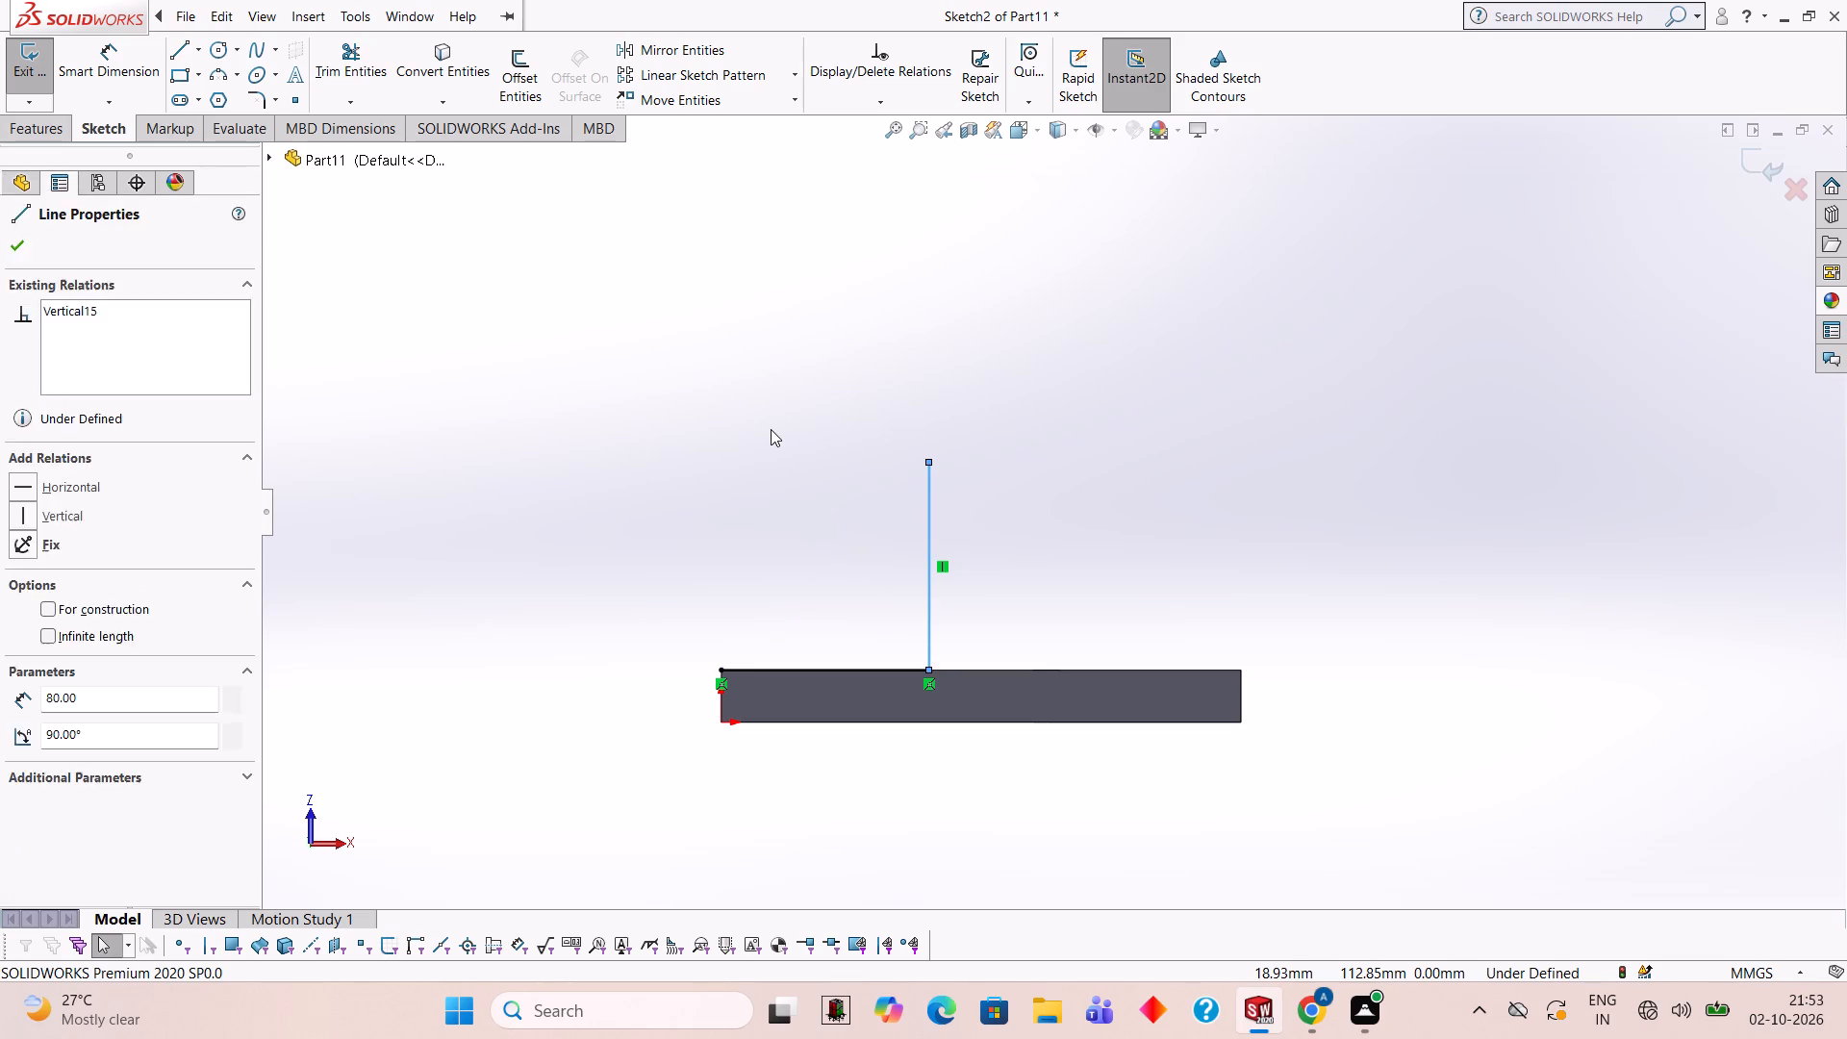
key("ctrl+z")
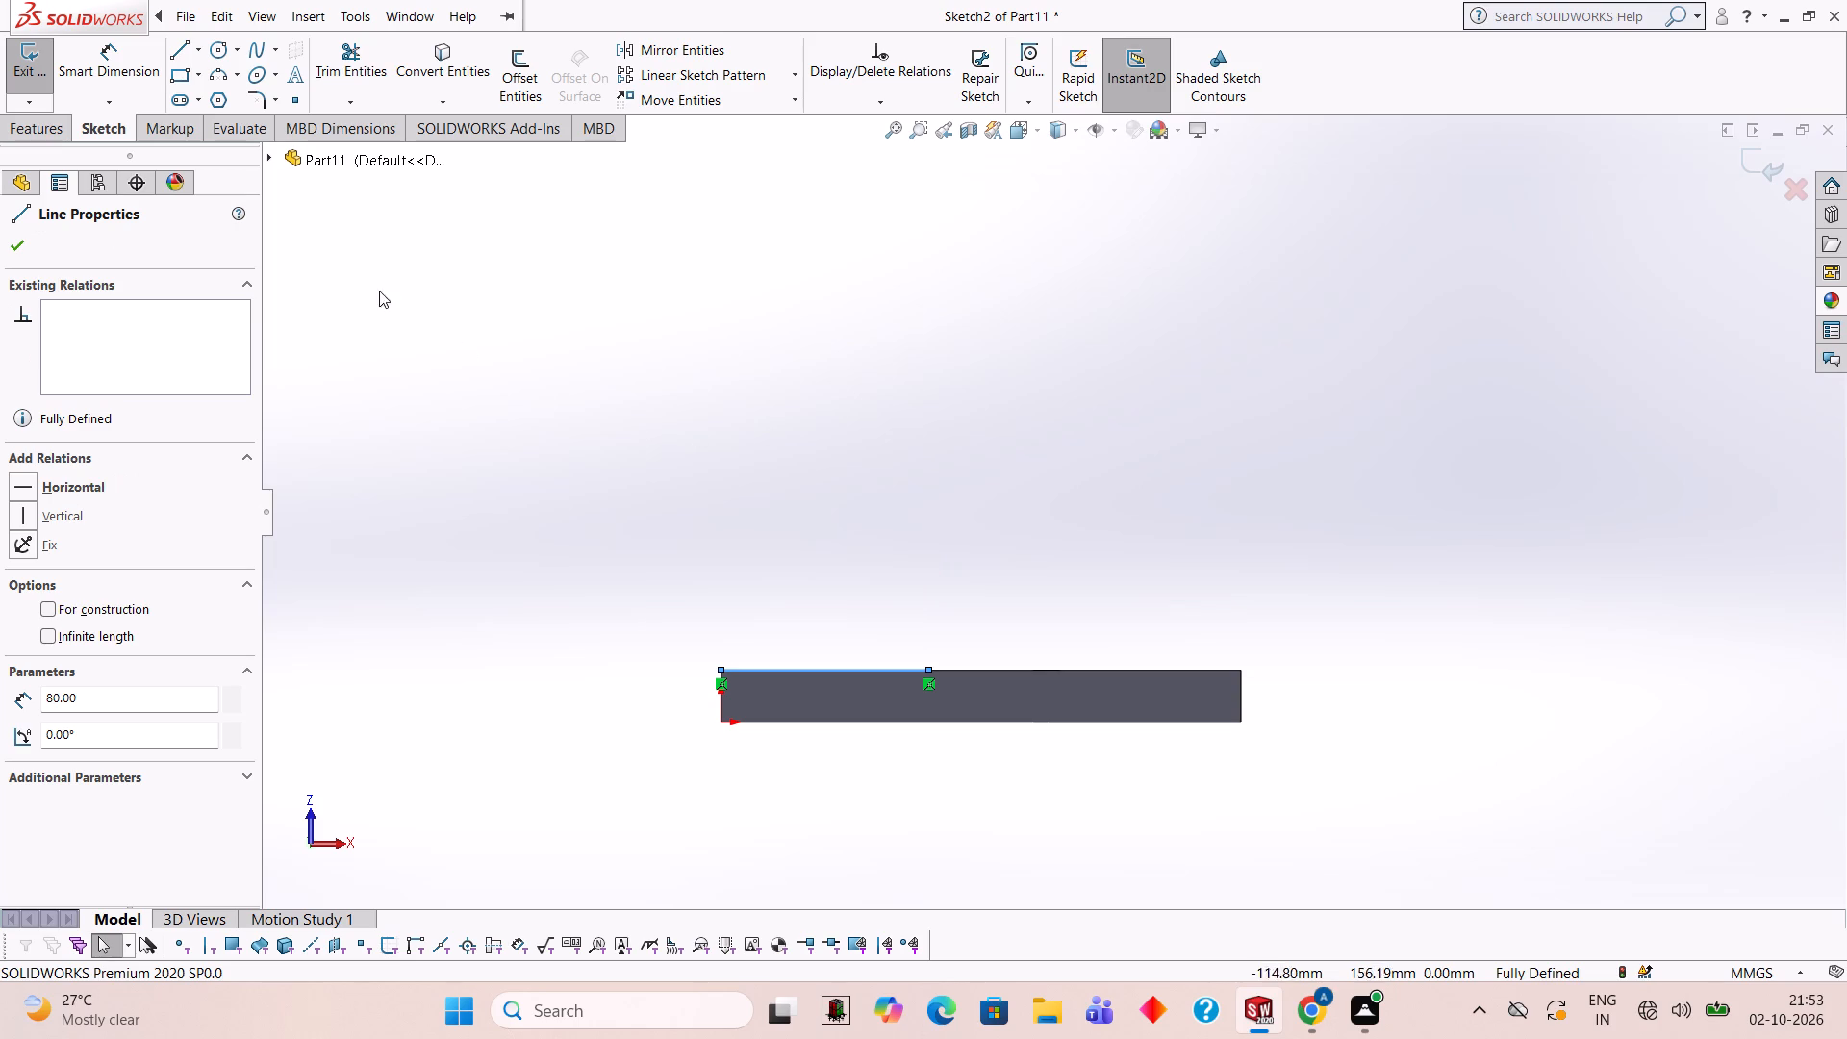
Extend the base line 10 mm, adding a 90 mm vertical, a 30 mm top line toward the origin side and a closing slope to the starting corner.
left_click(181, 49)
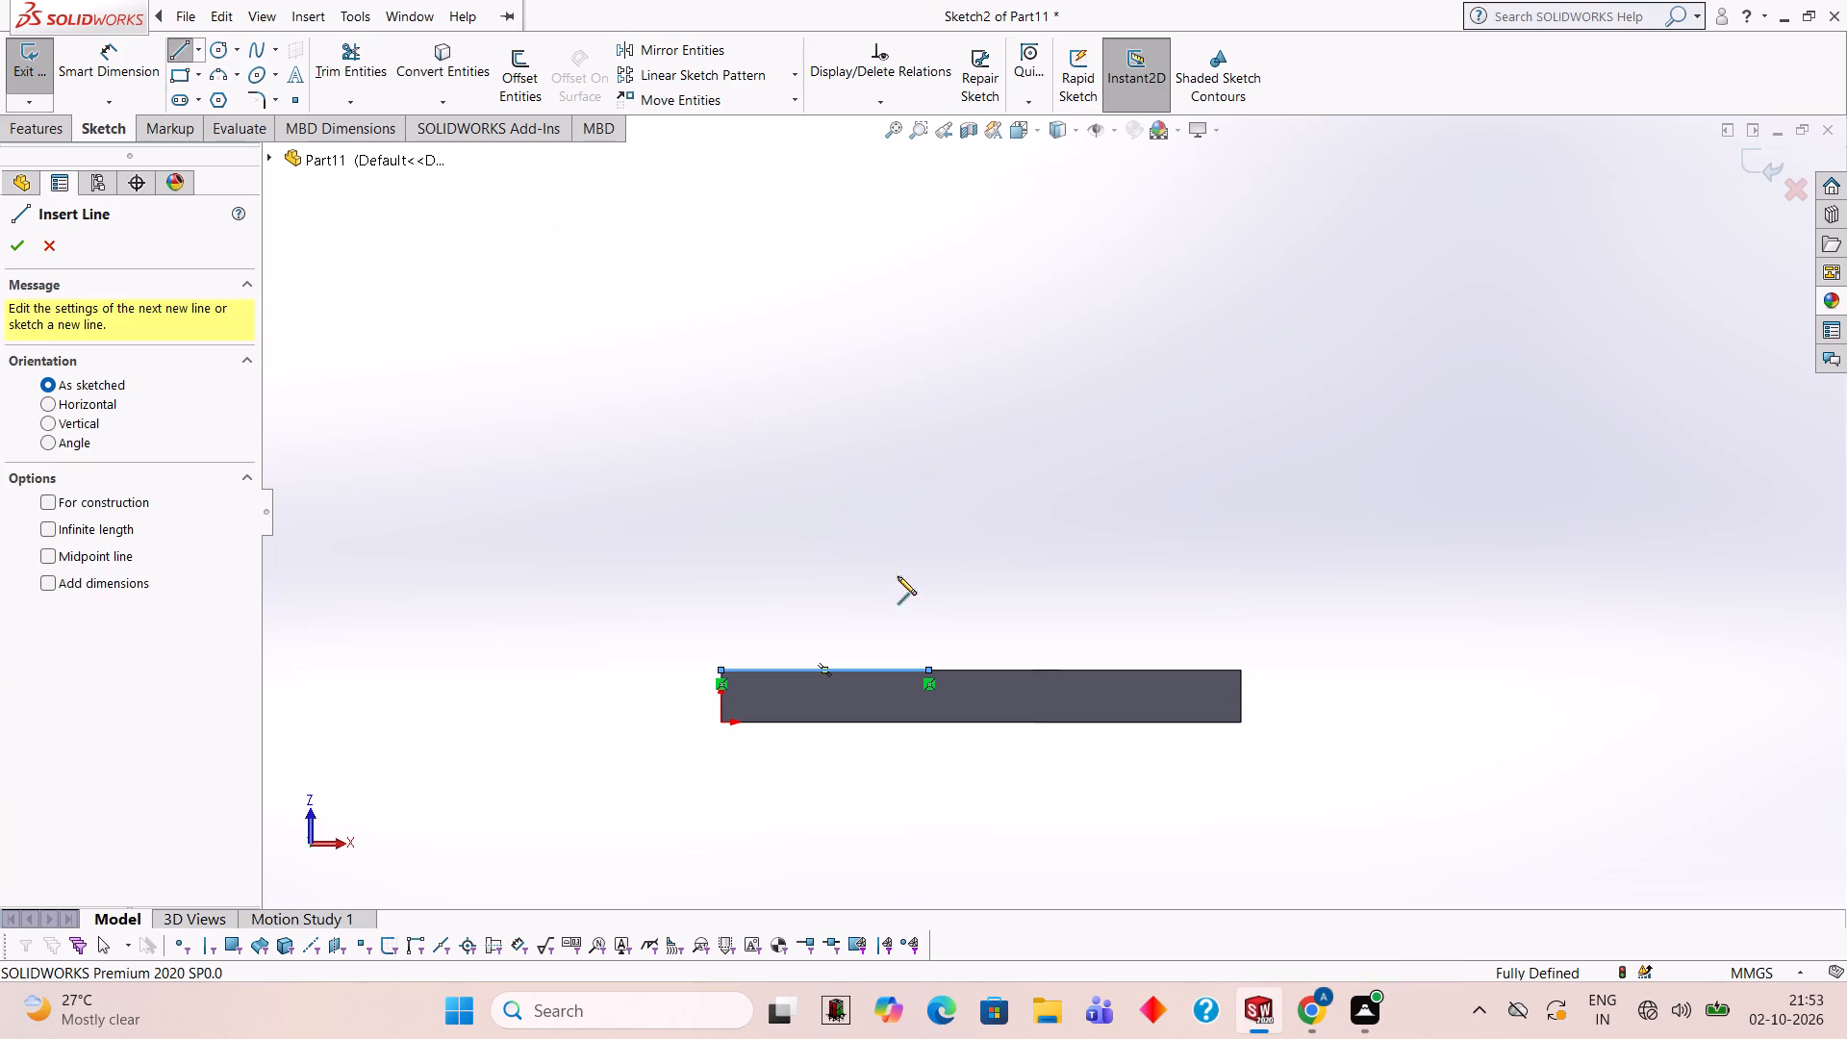
left_click(926, 668)
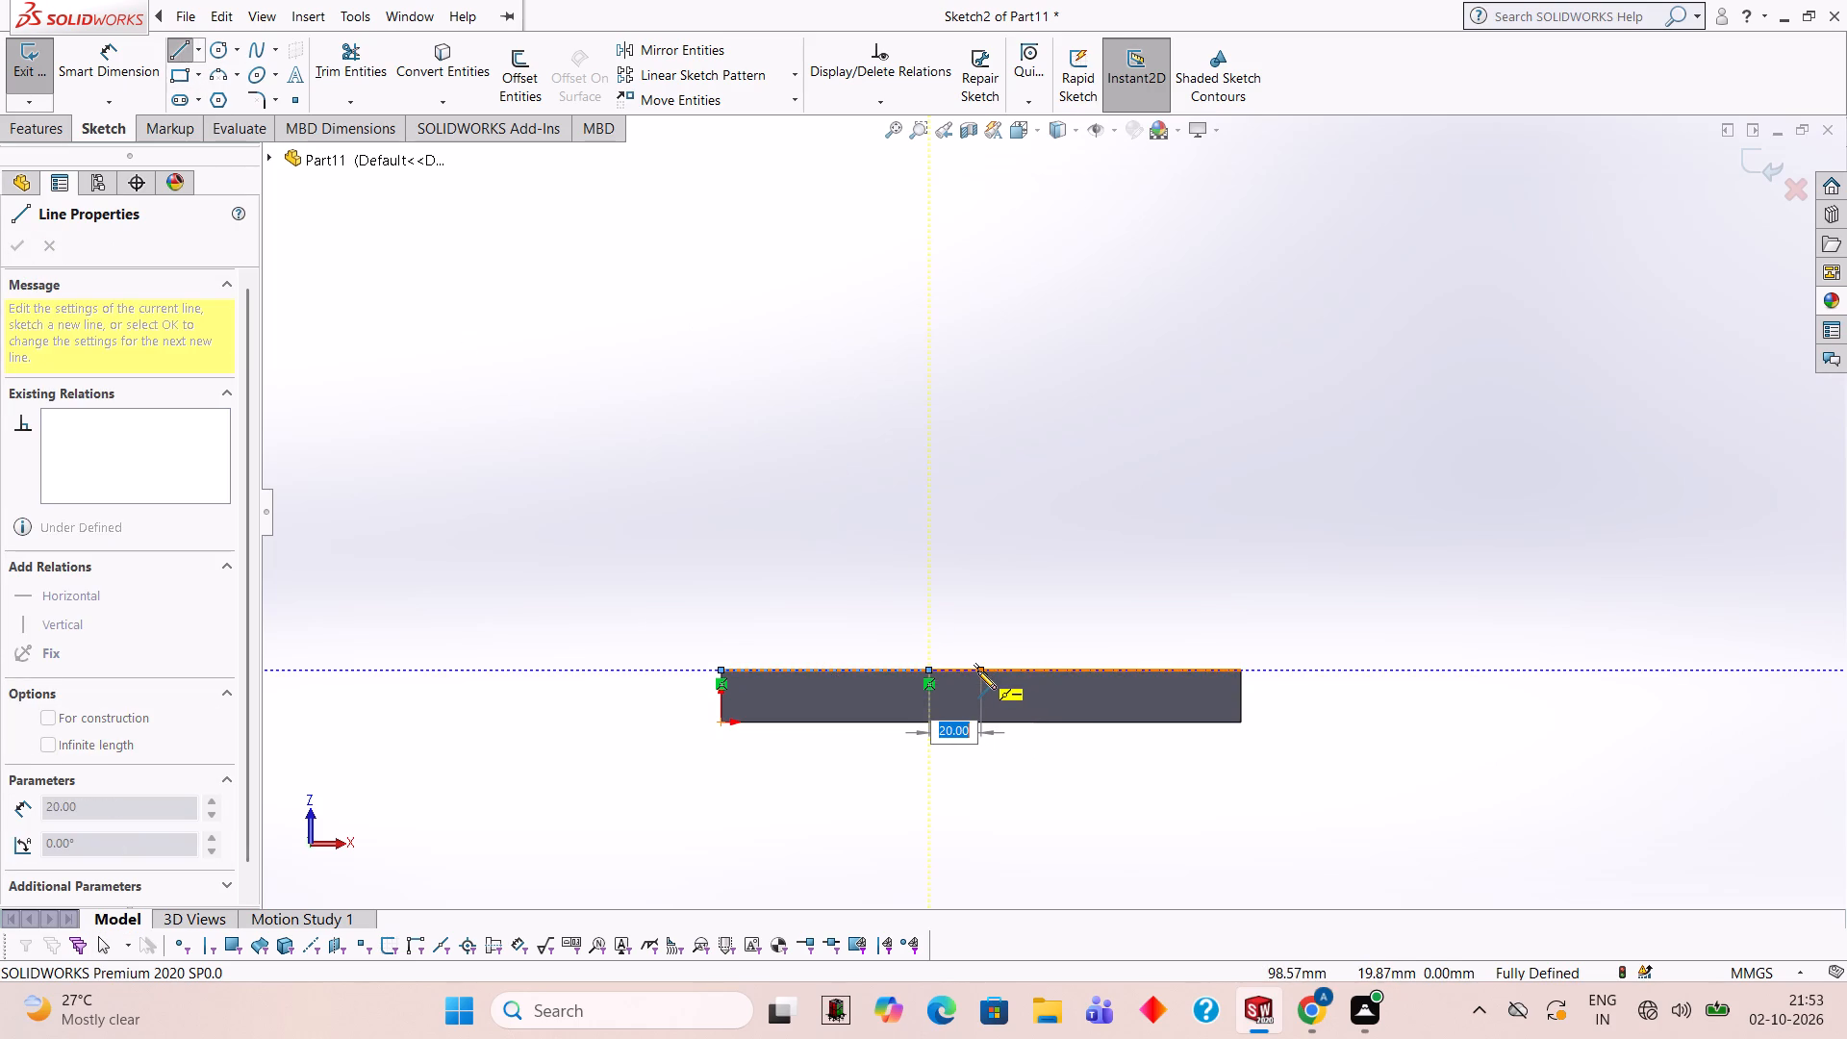
type("10")
key("Return")
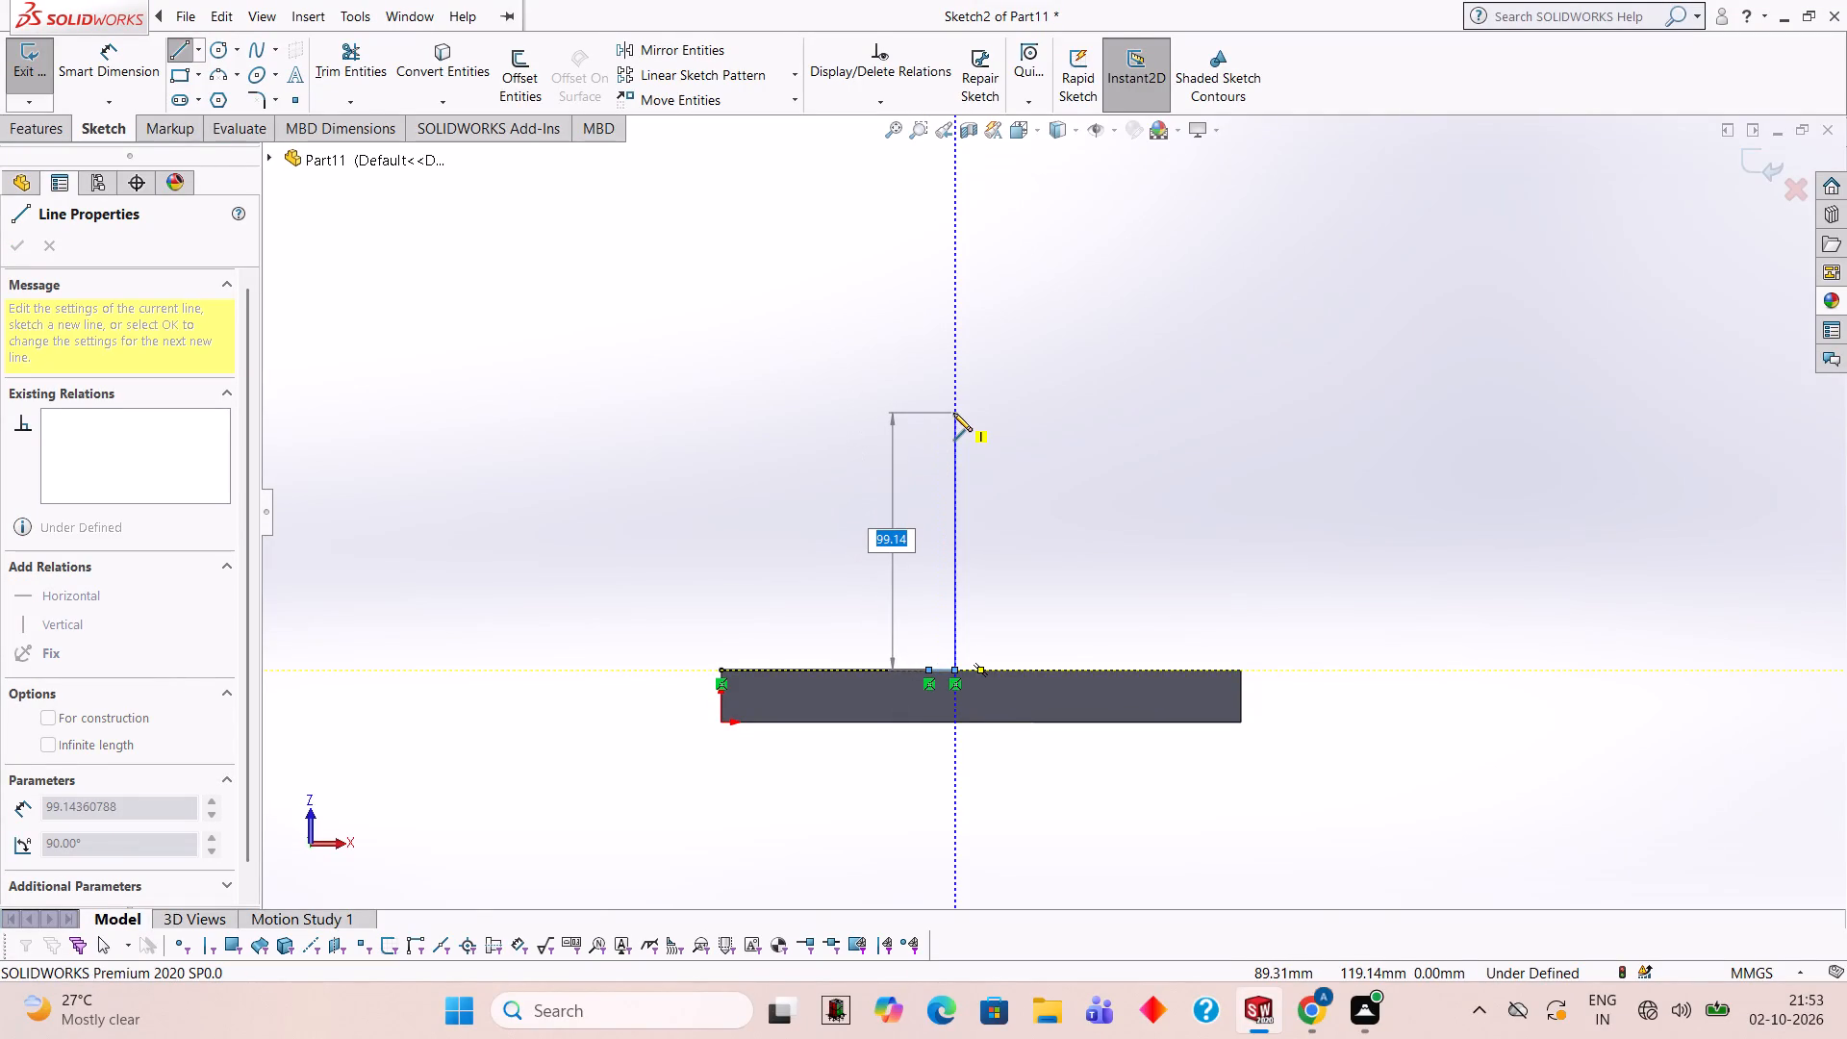
type("90")
key("Return")
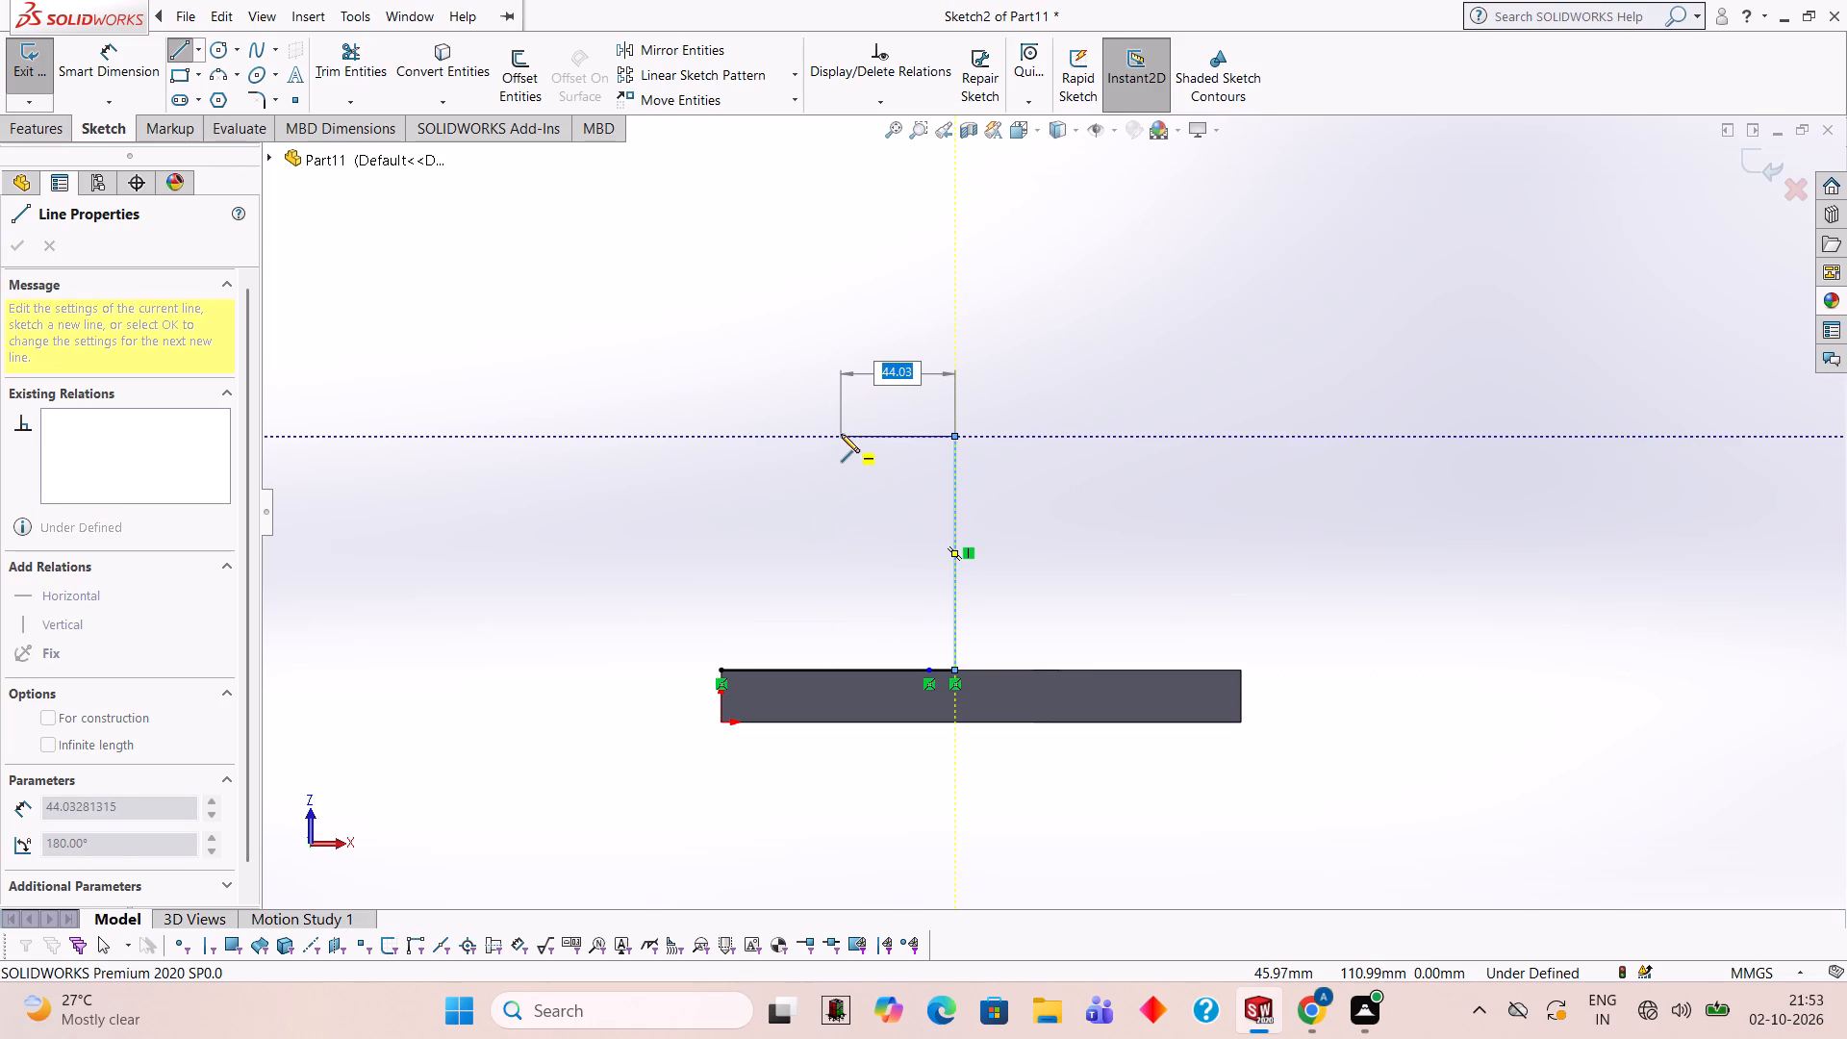
type("30")
key("Return")
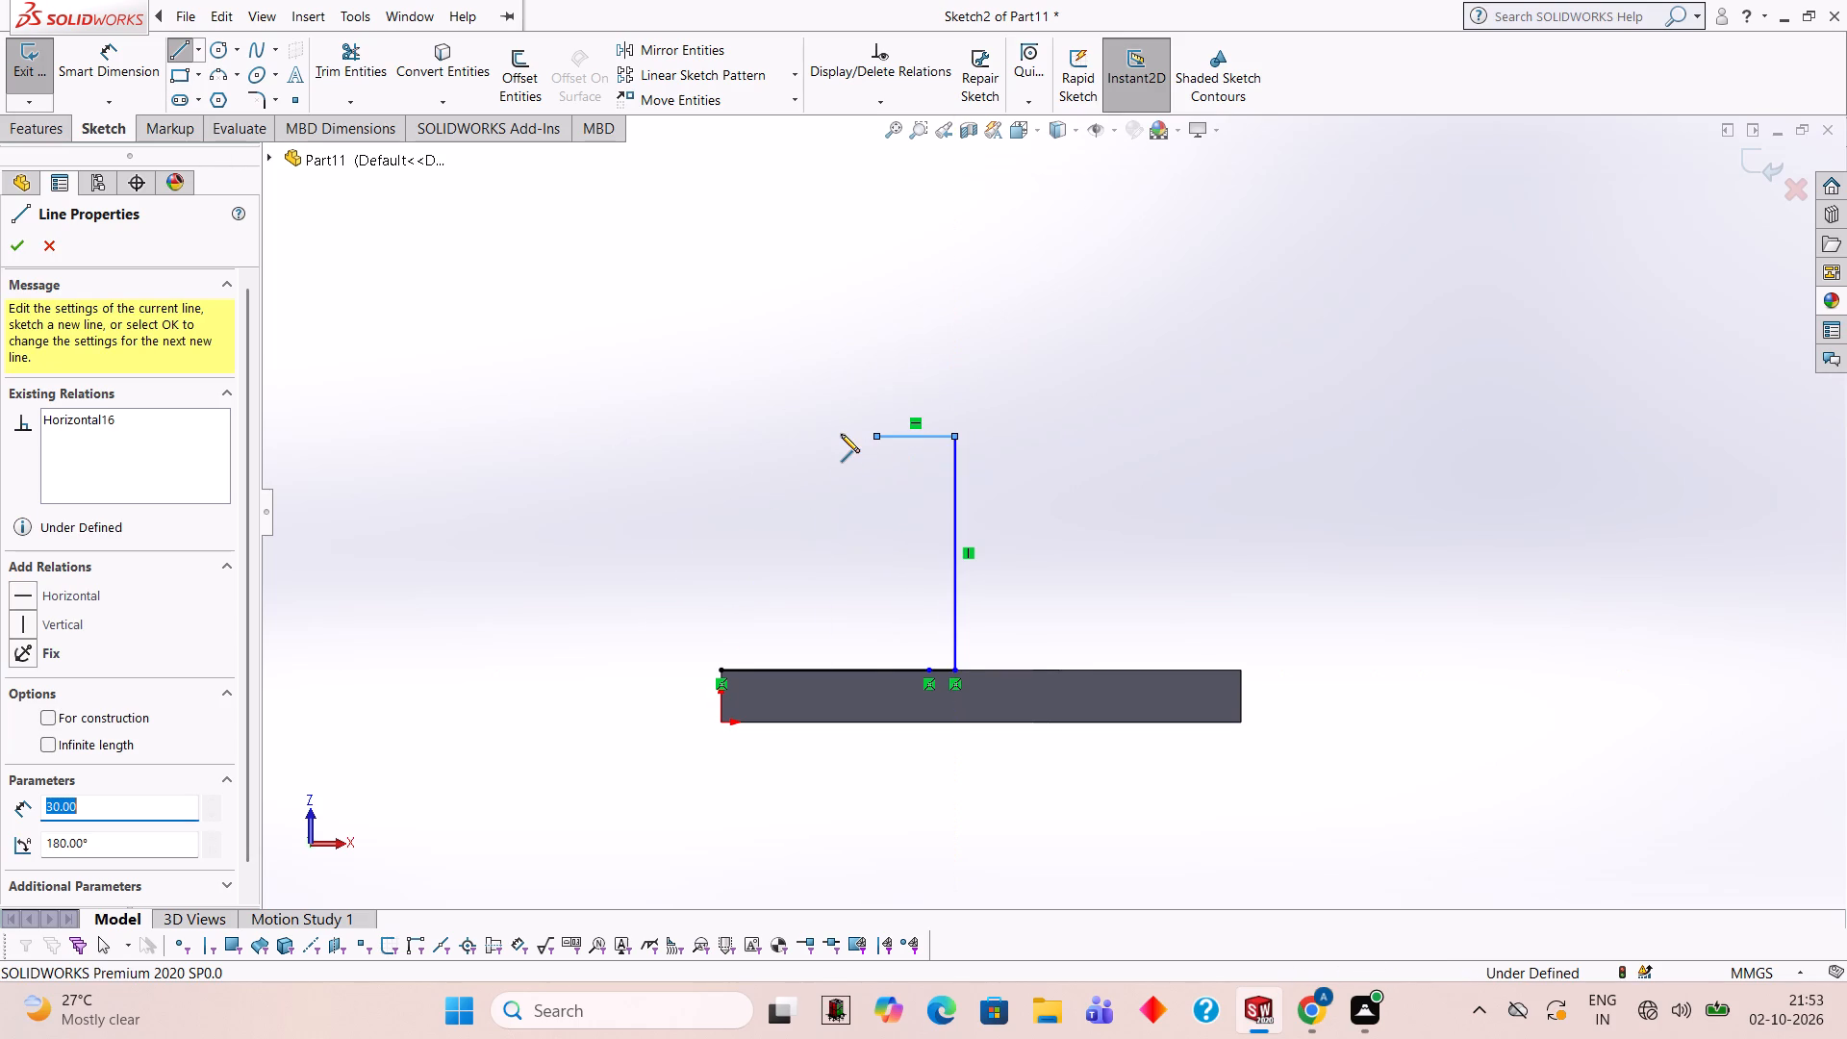
left_click(719, 670)
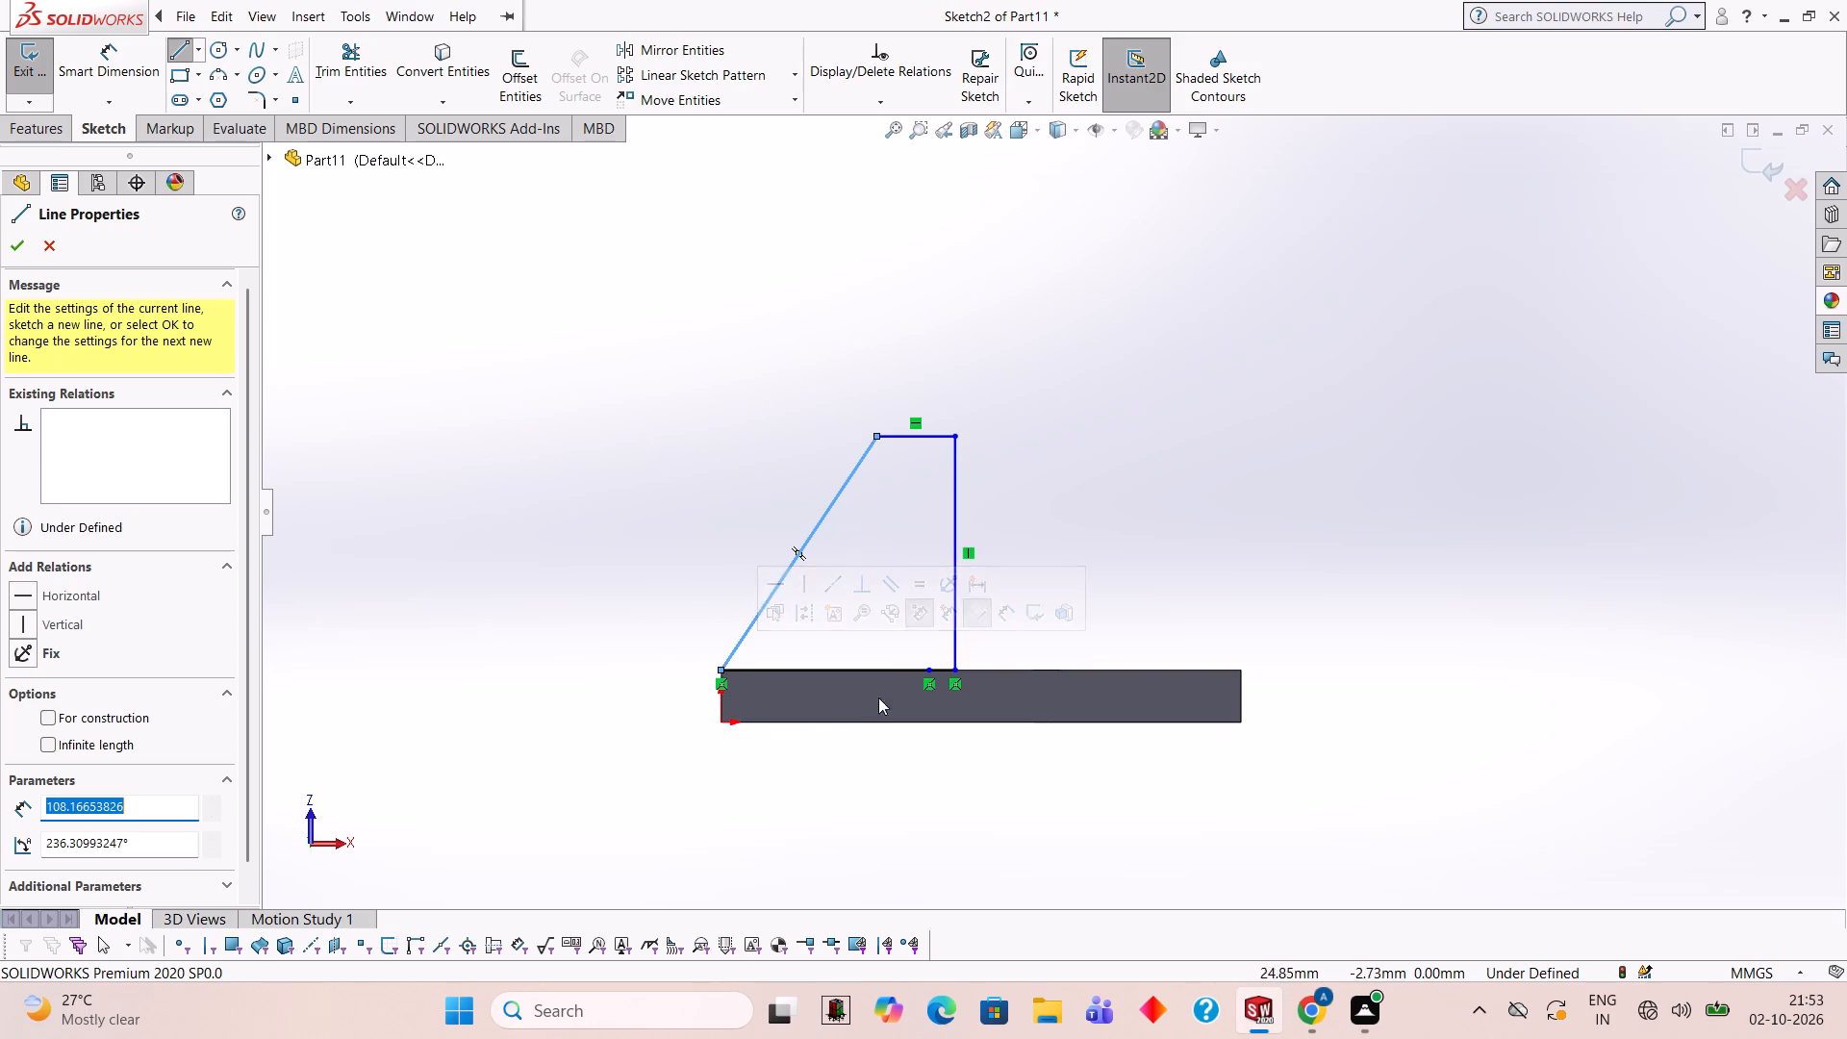
Sketch a 30 mm horizontal line from the top of the 90 mm vertical, heading away from the closed profile.
left_click(181, 41)
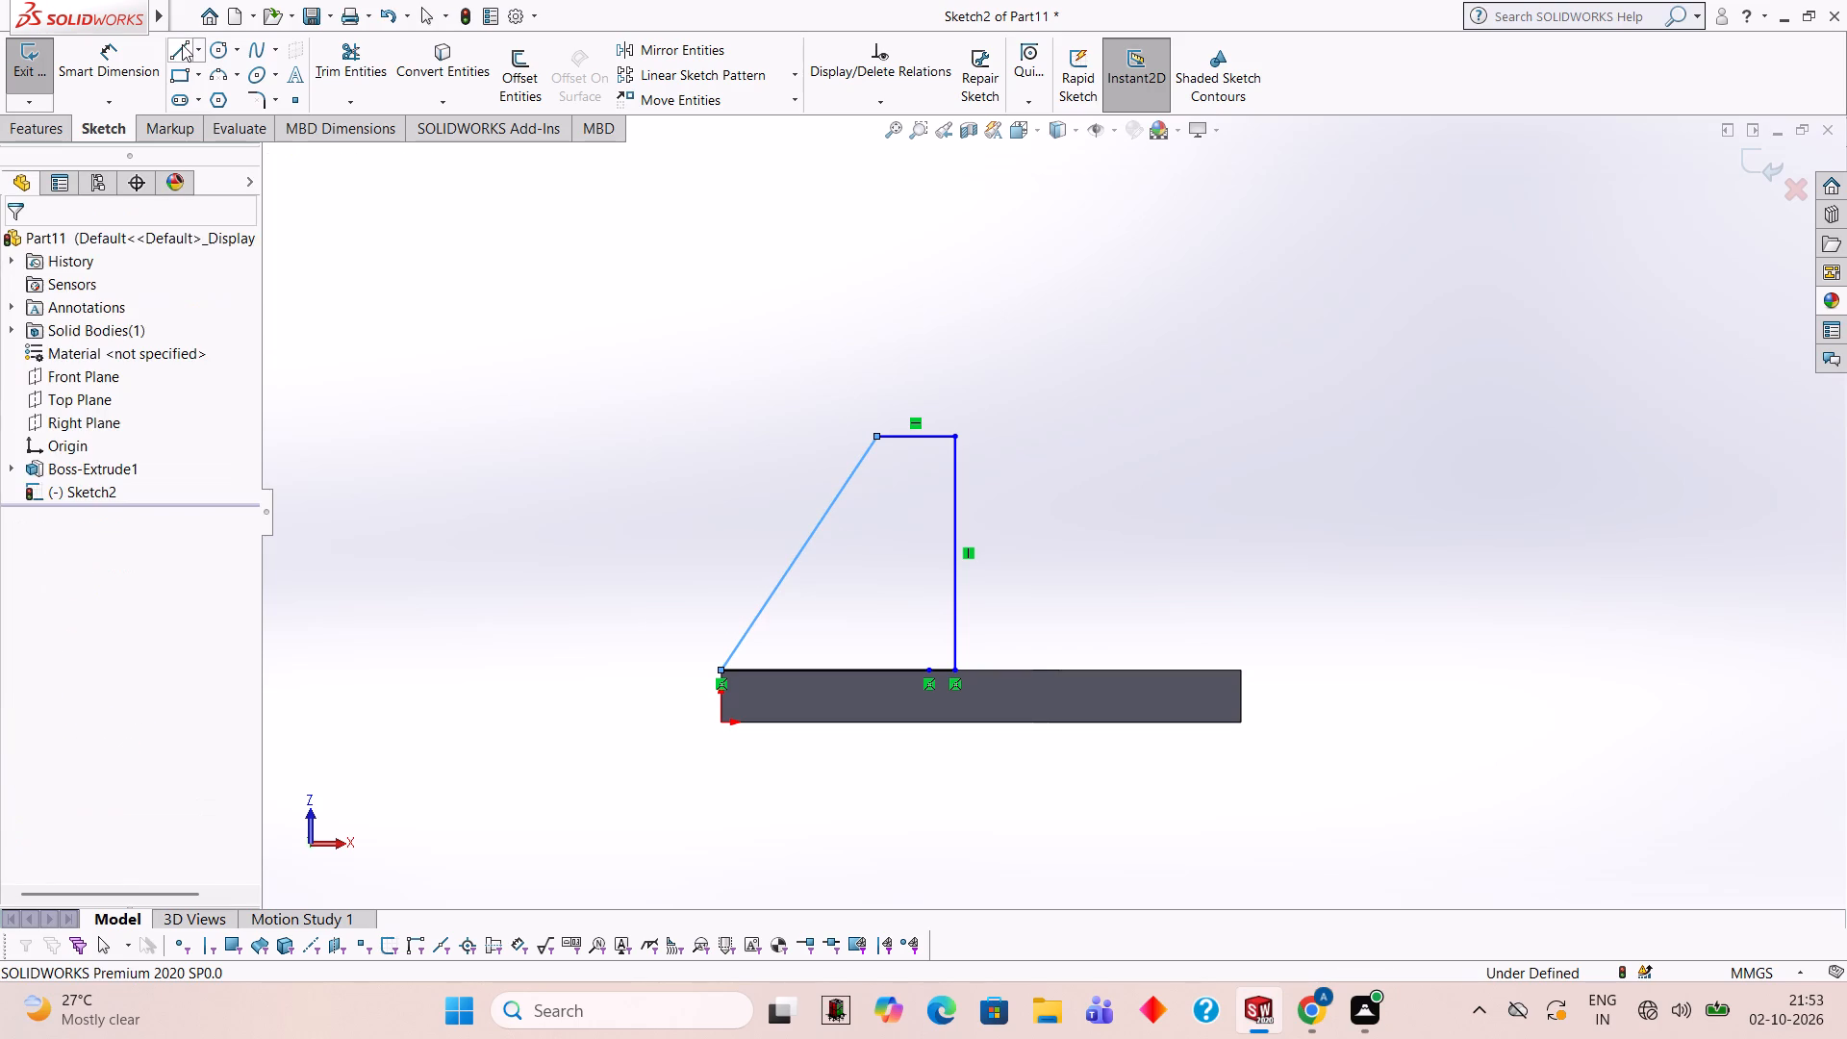
left_click(182, 44)
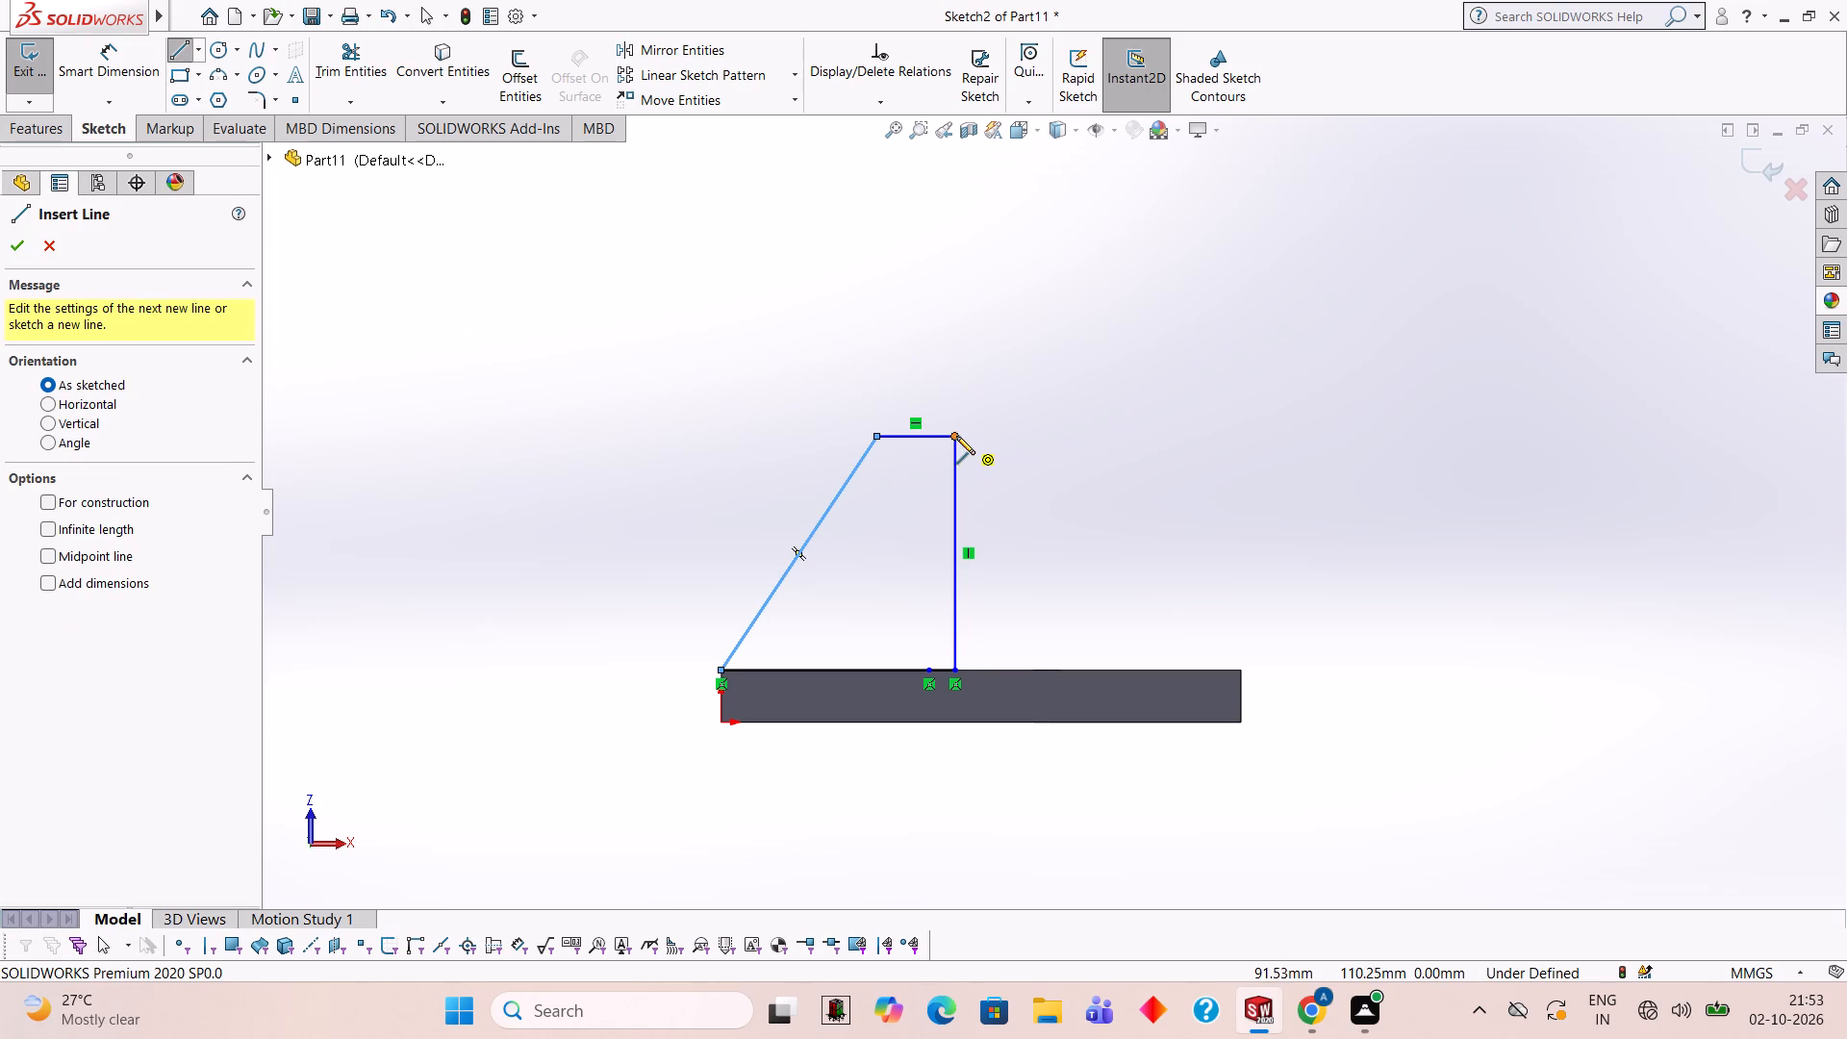
left_click(954, 436)
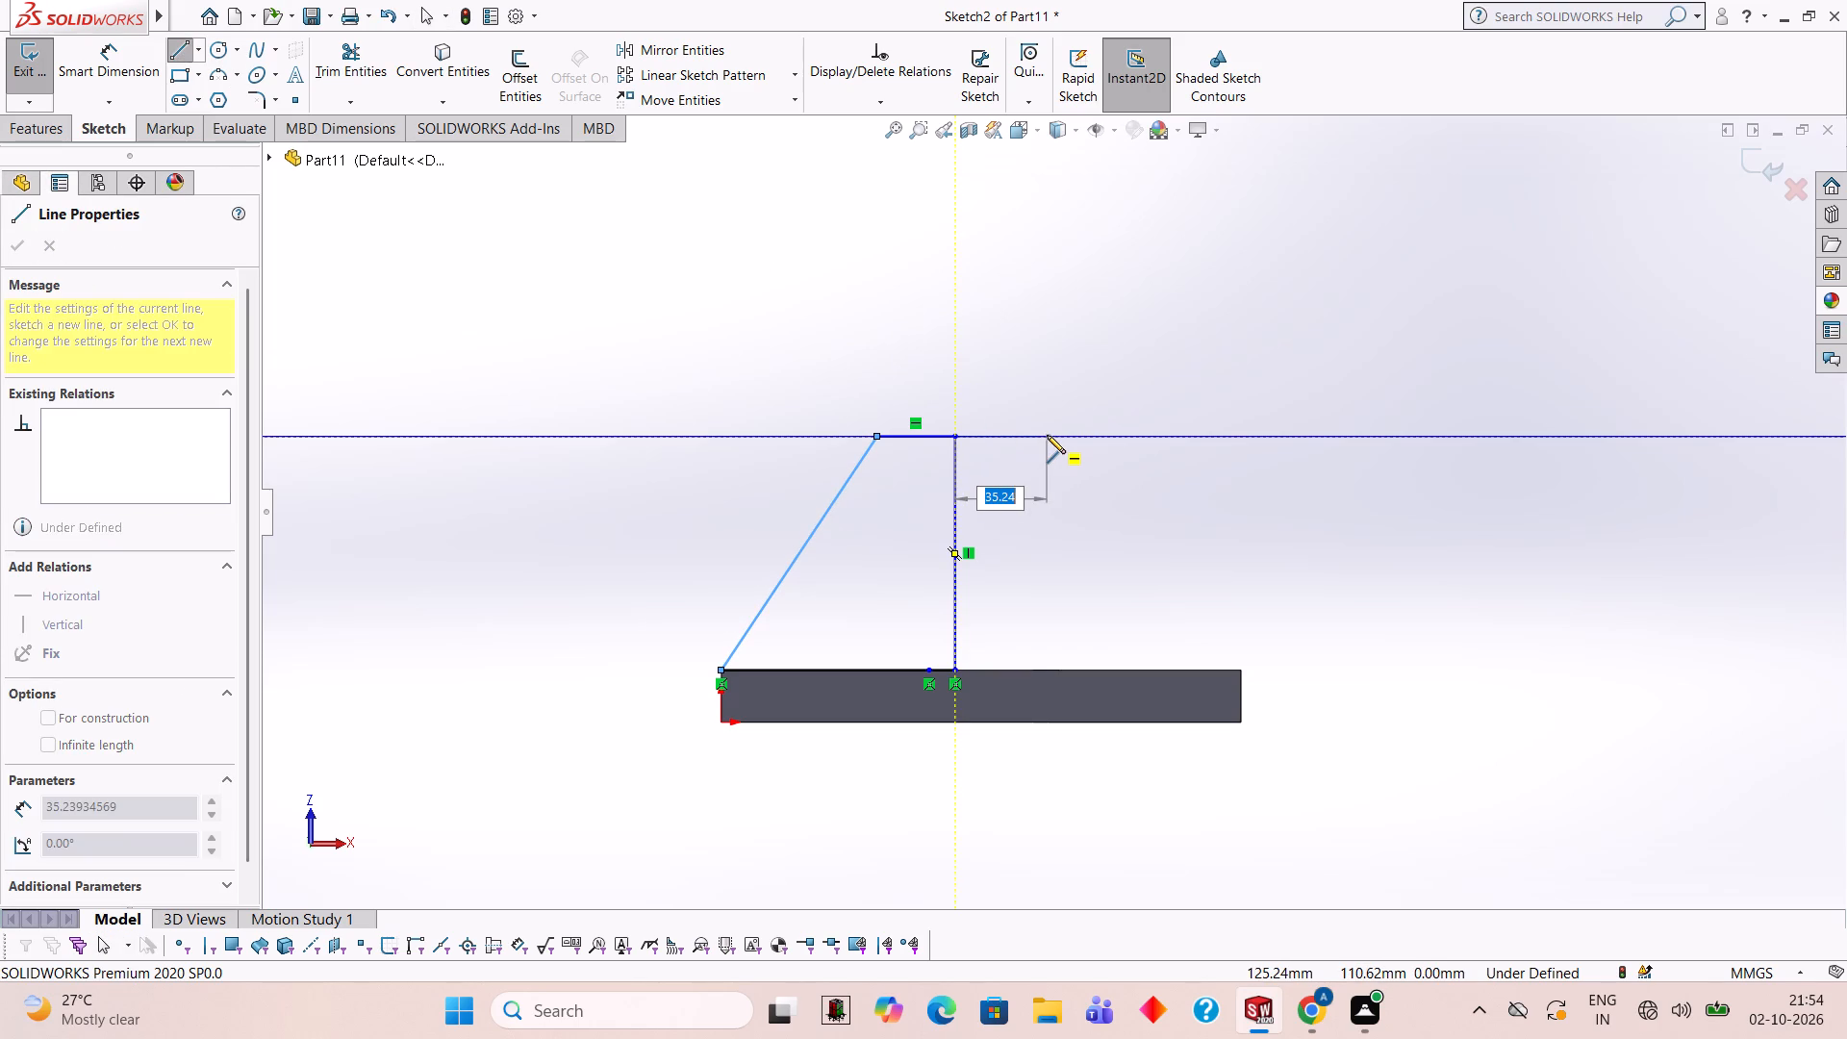
type("30")
key("Return")
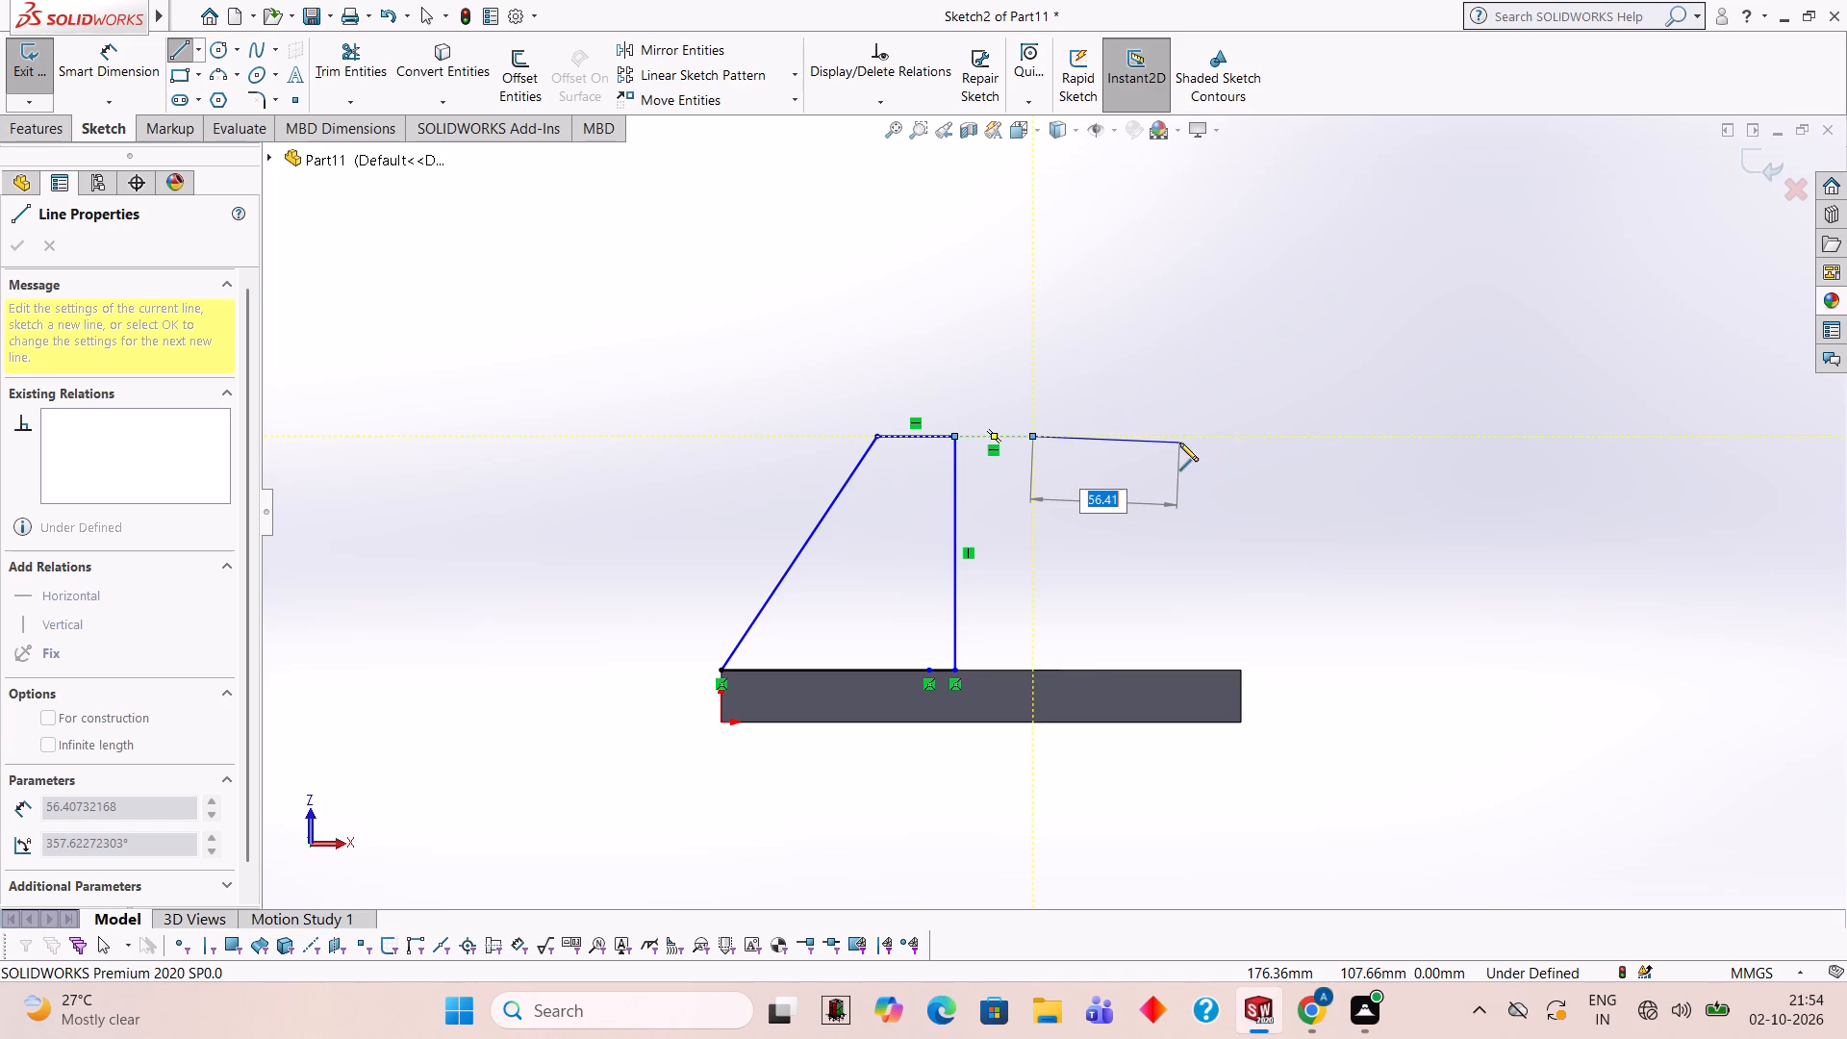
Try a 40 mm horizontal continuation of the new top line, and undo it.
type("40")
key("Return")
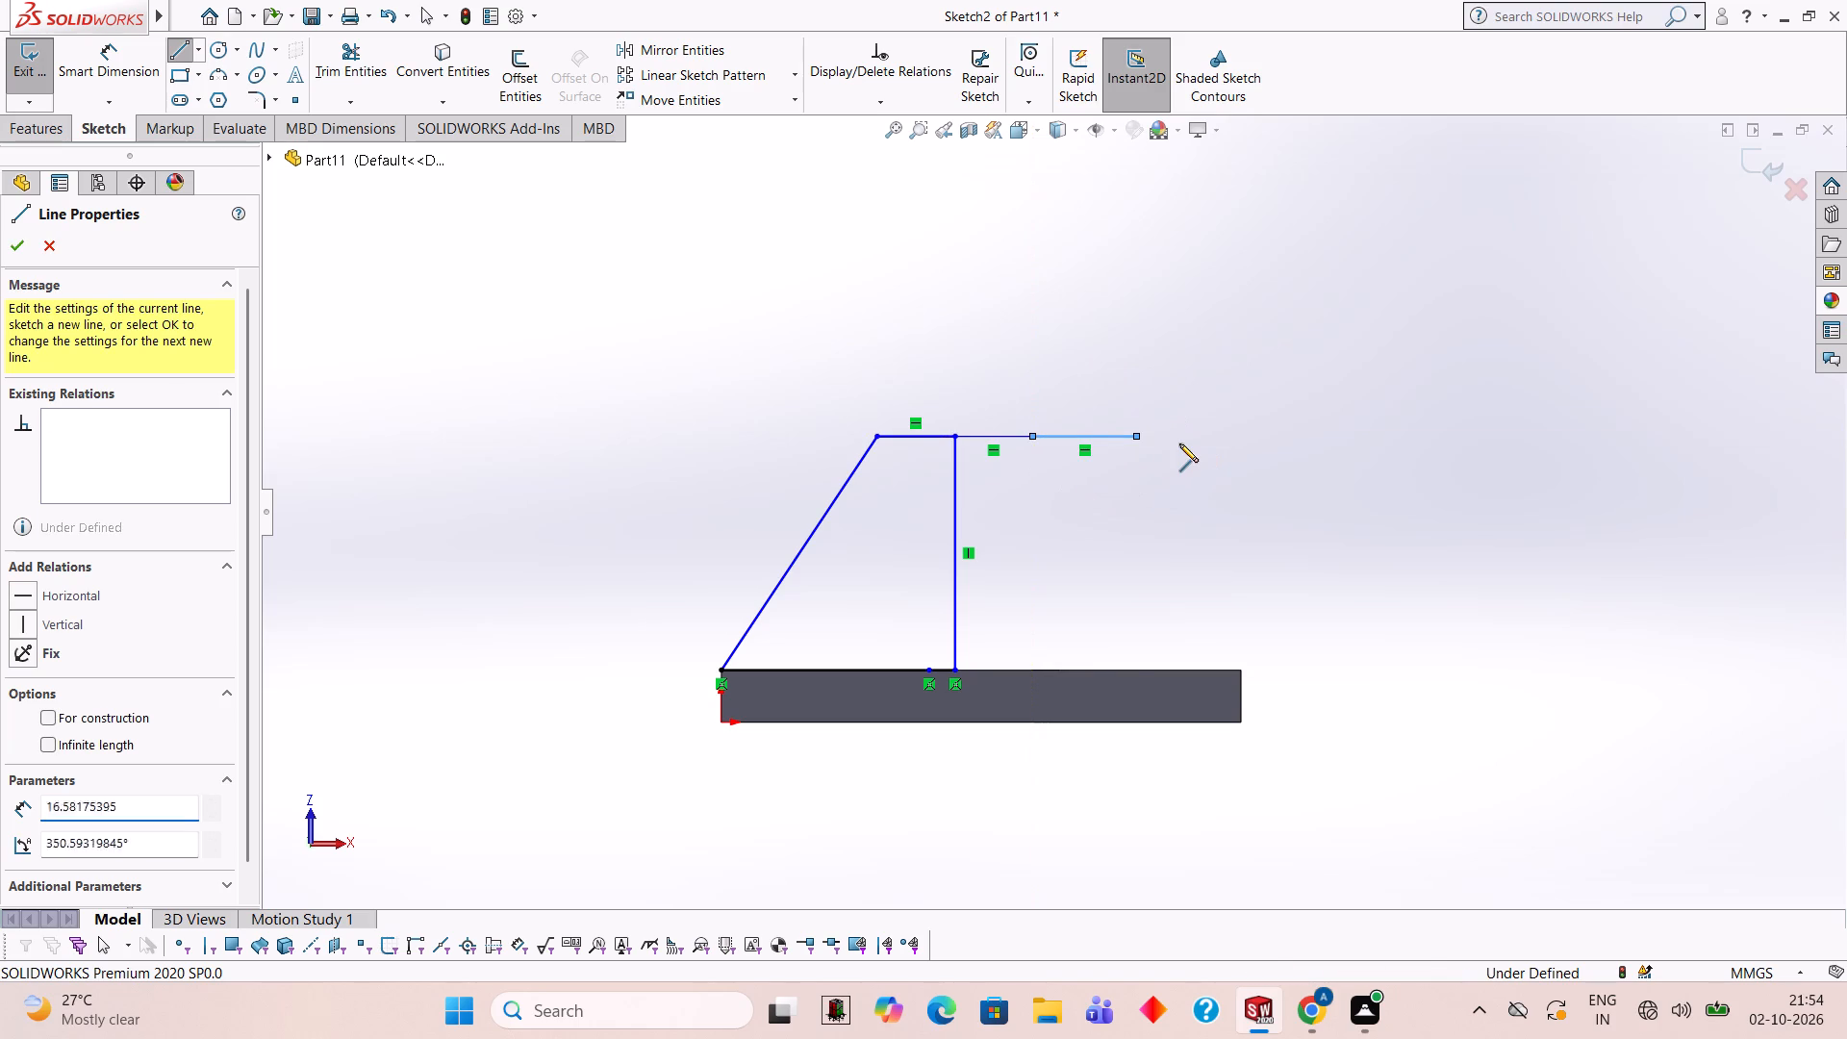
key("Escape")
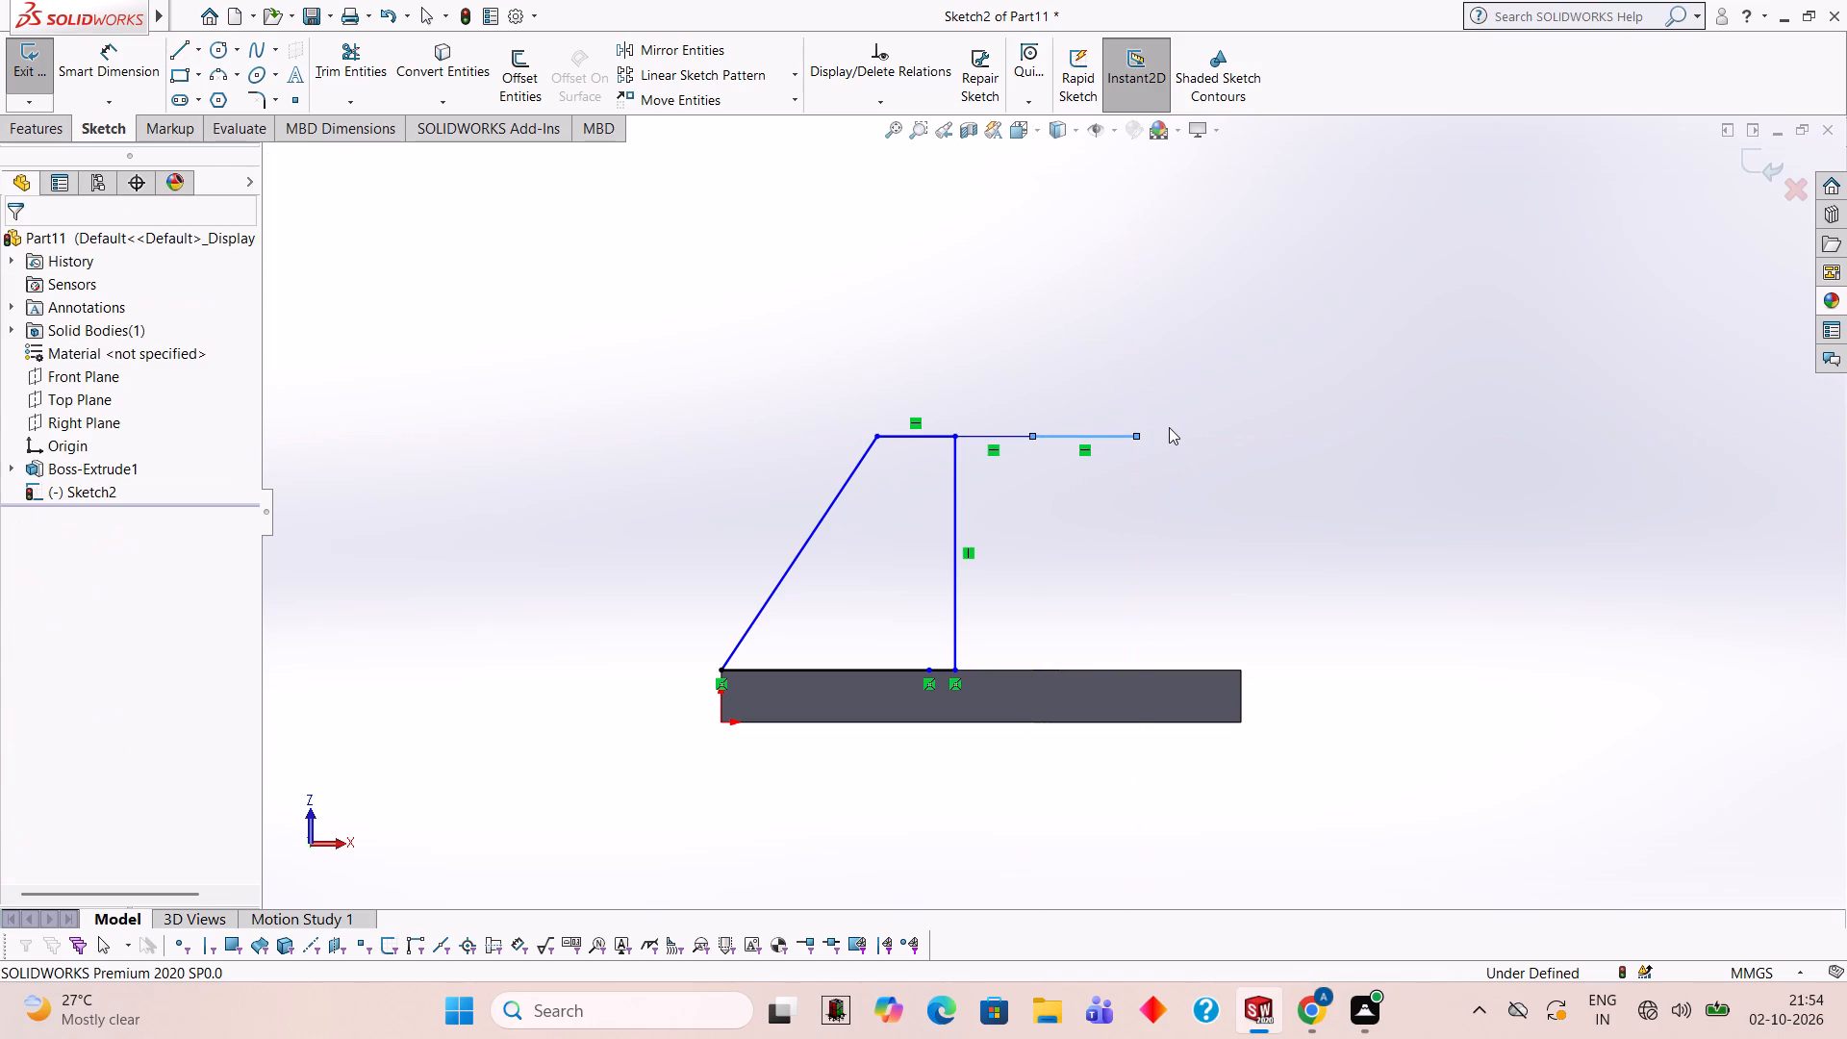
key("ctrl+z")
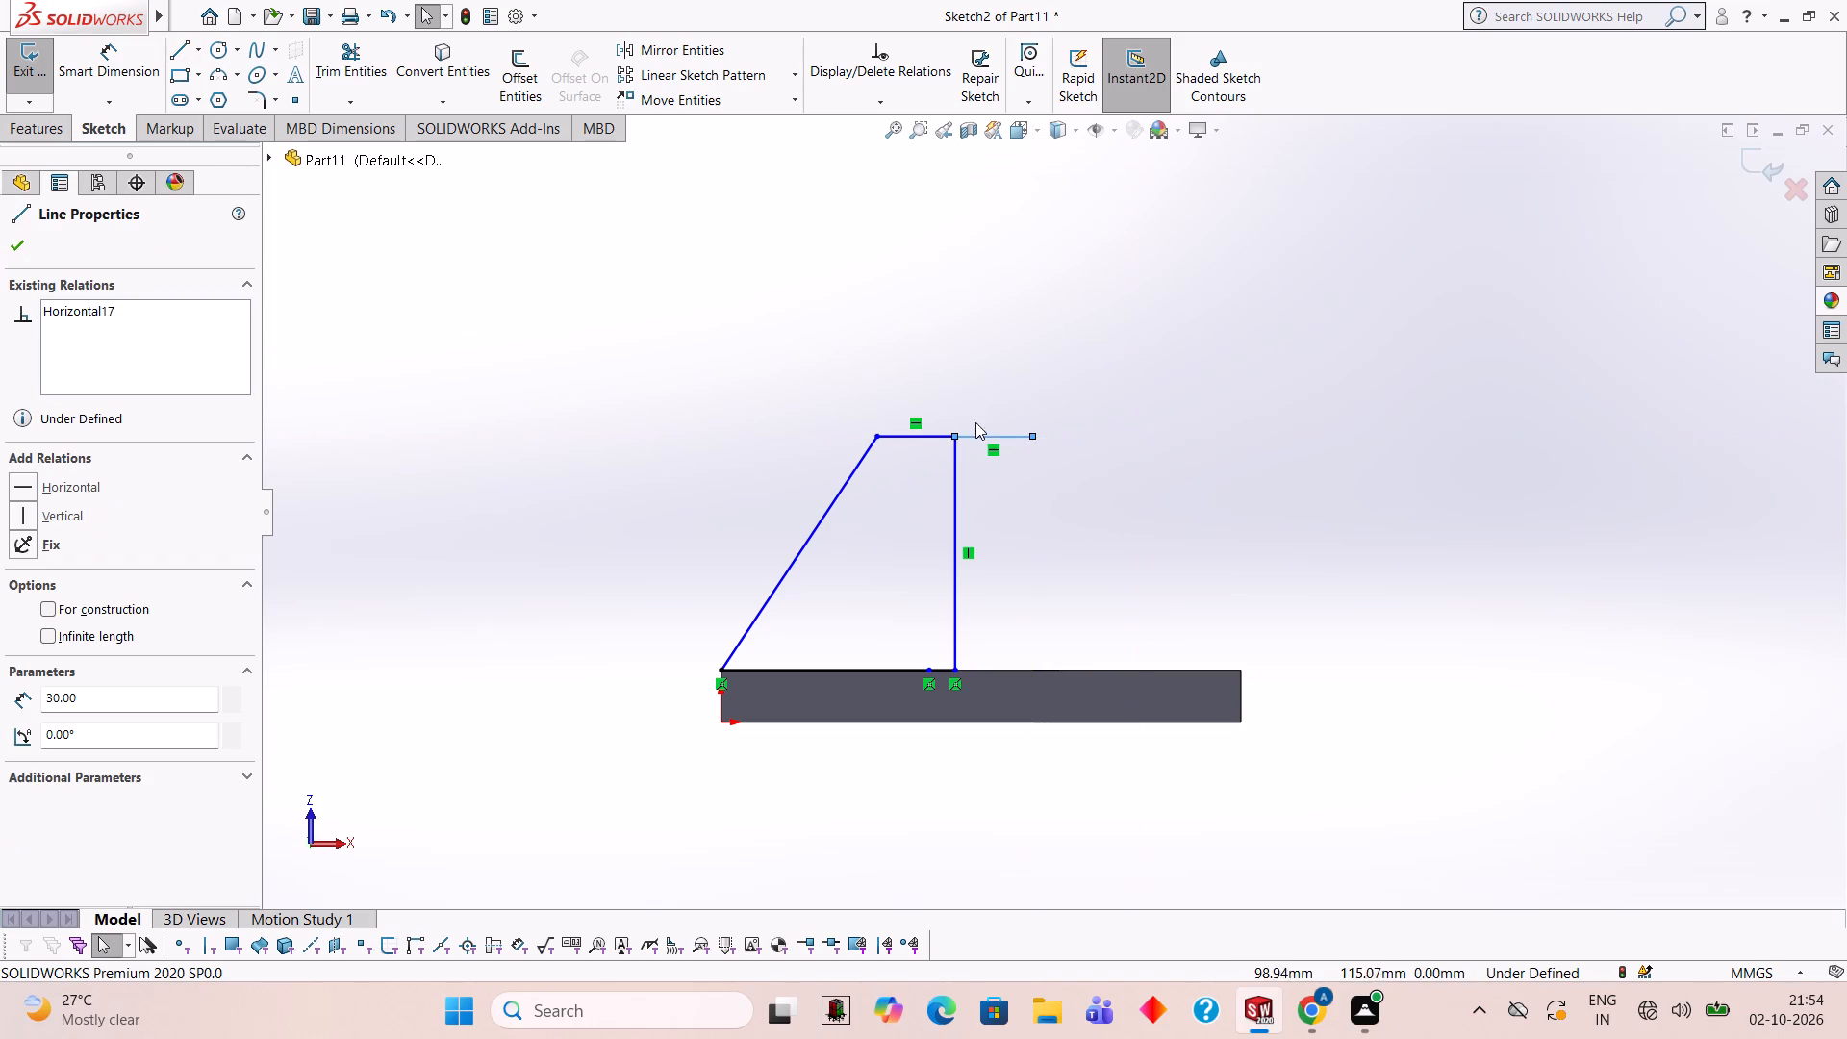
Continue the top line another 10 mm and sketch a sloped line down to the body's far upper corner.
left_click(179, 54)
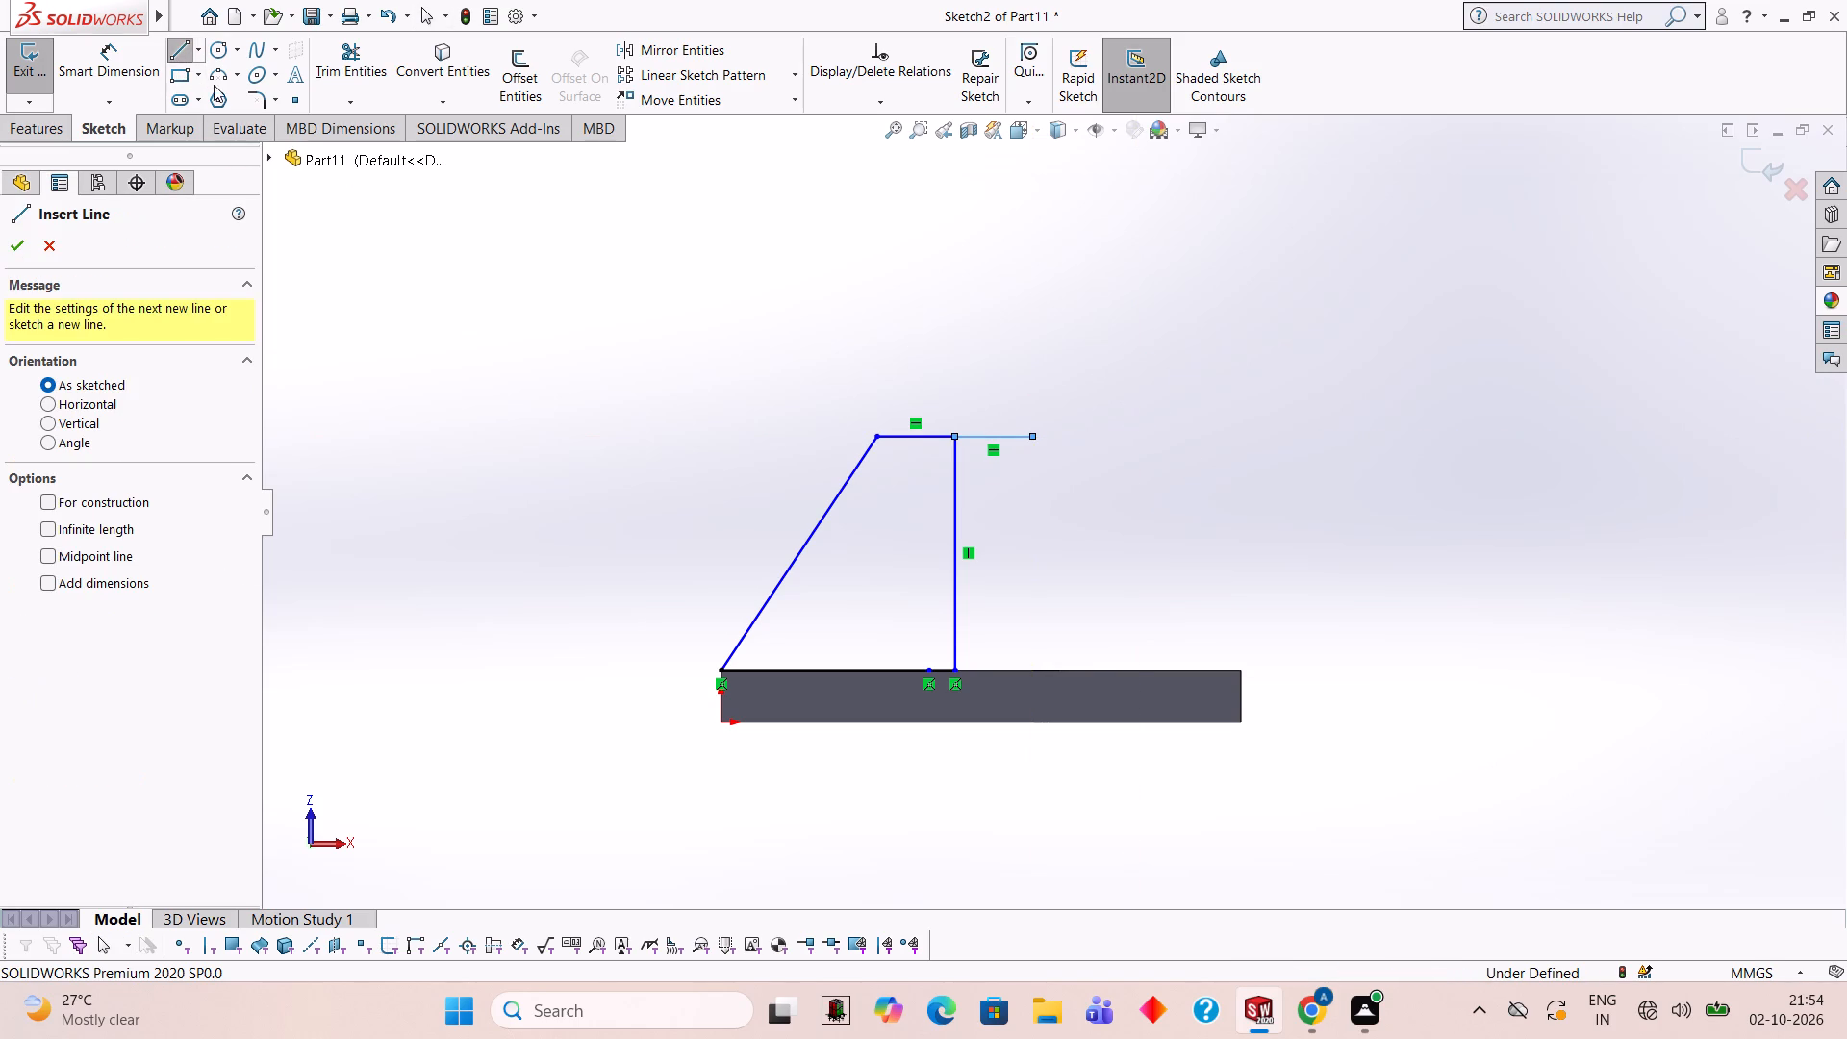
left_click(1030, 436)
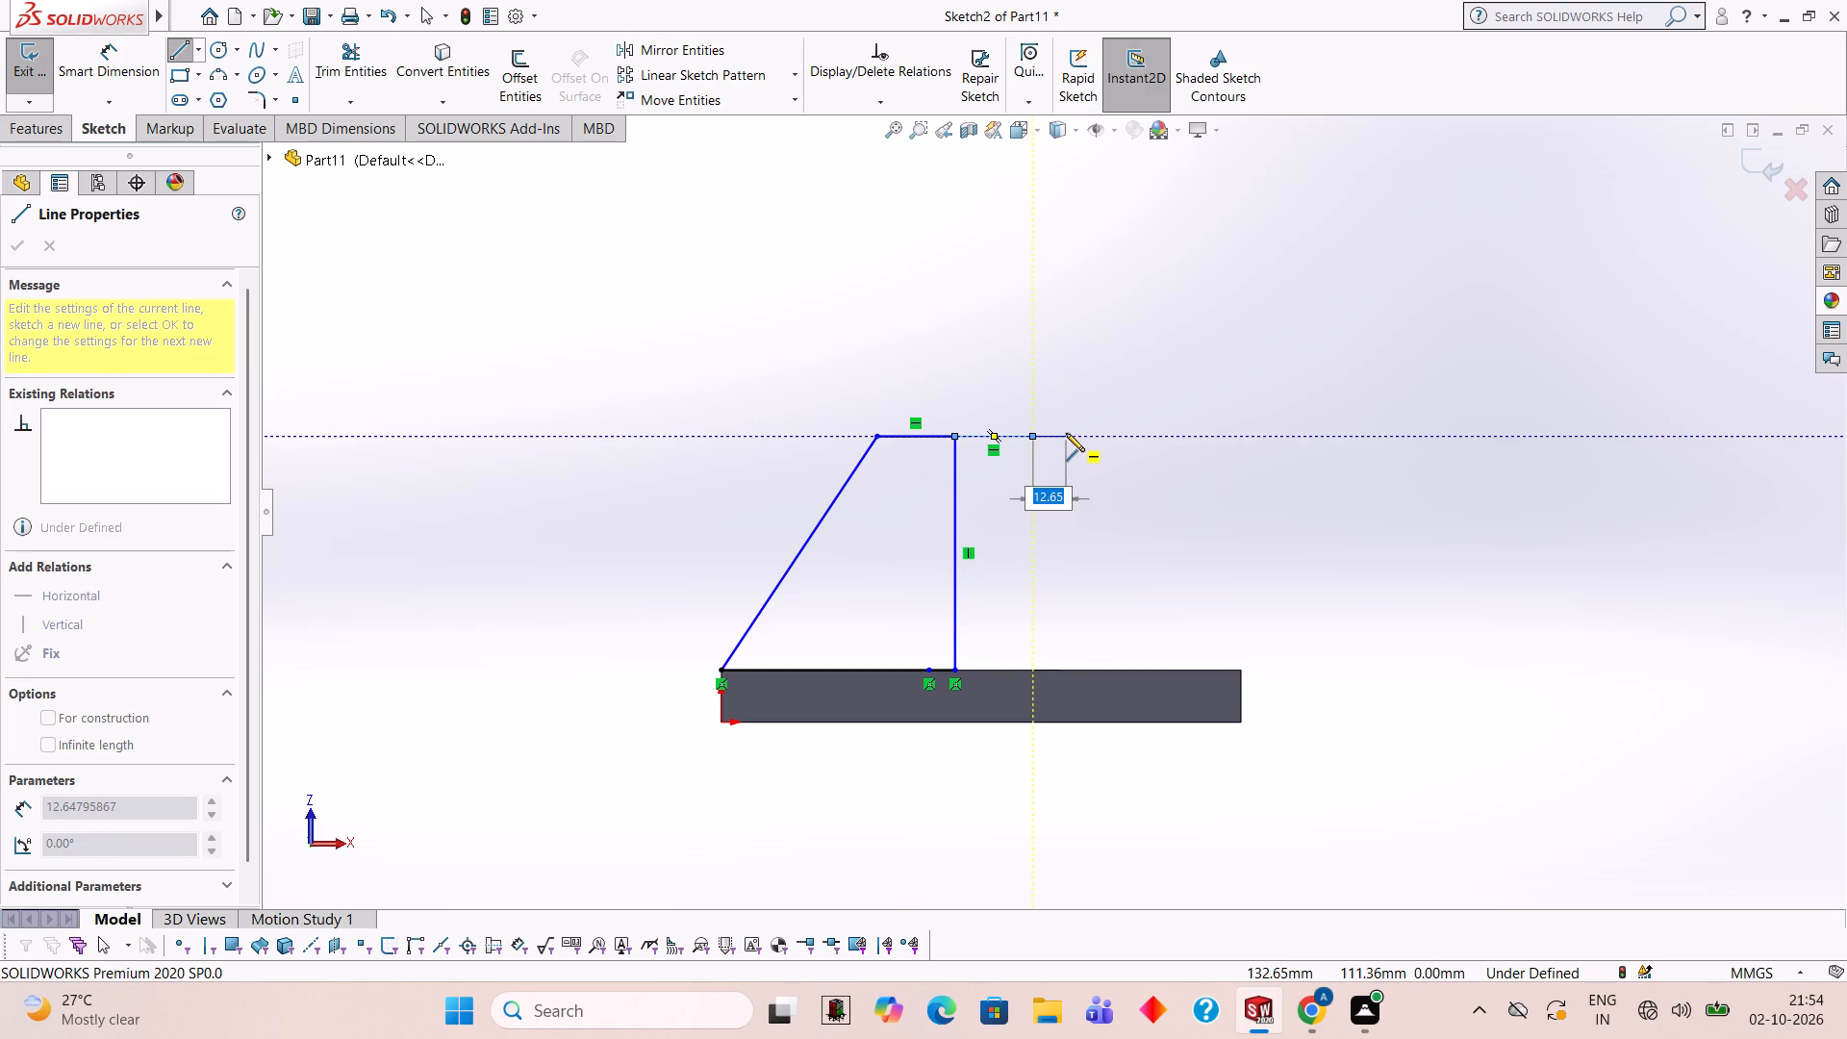
type("10")
key("Return")
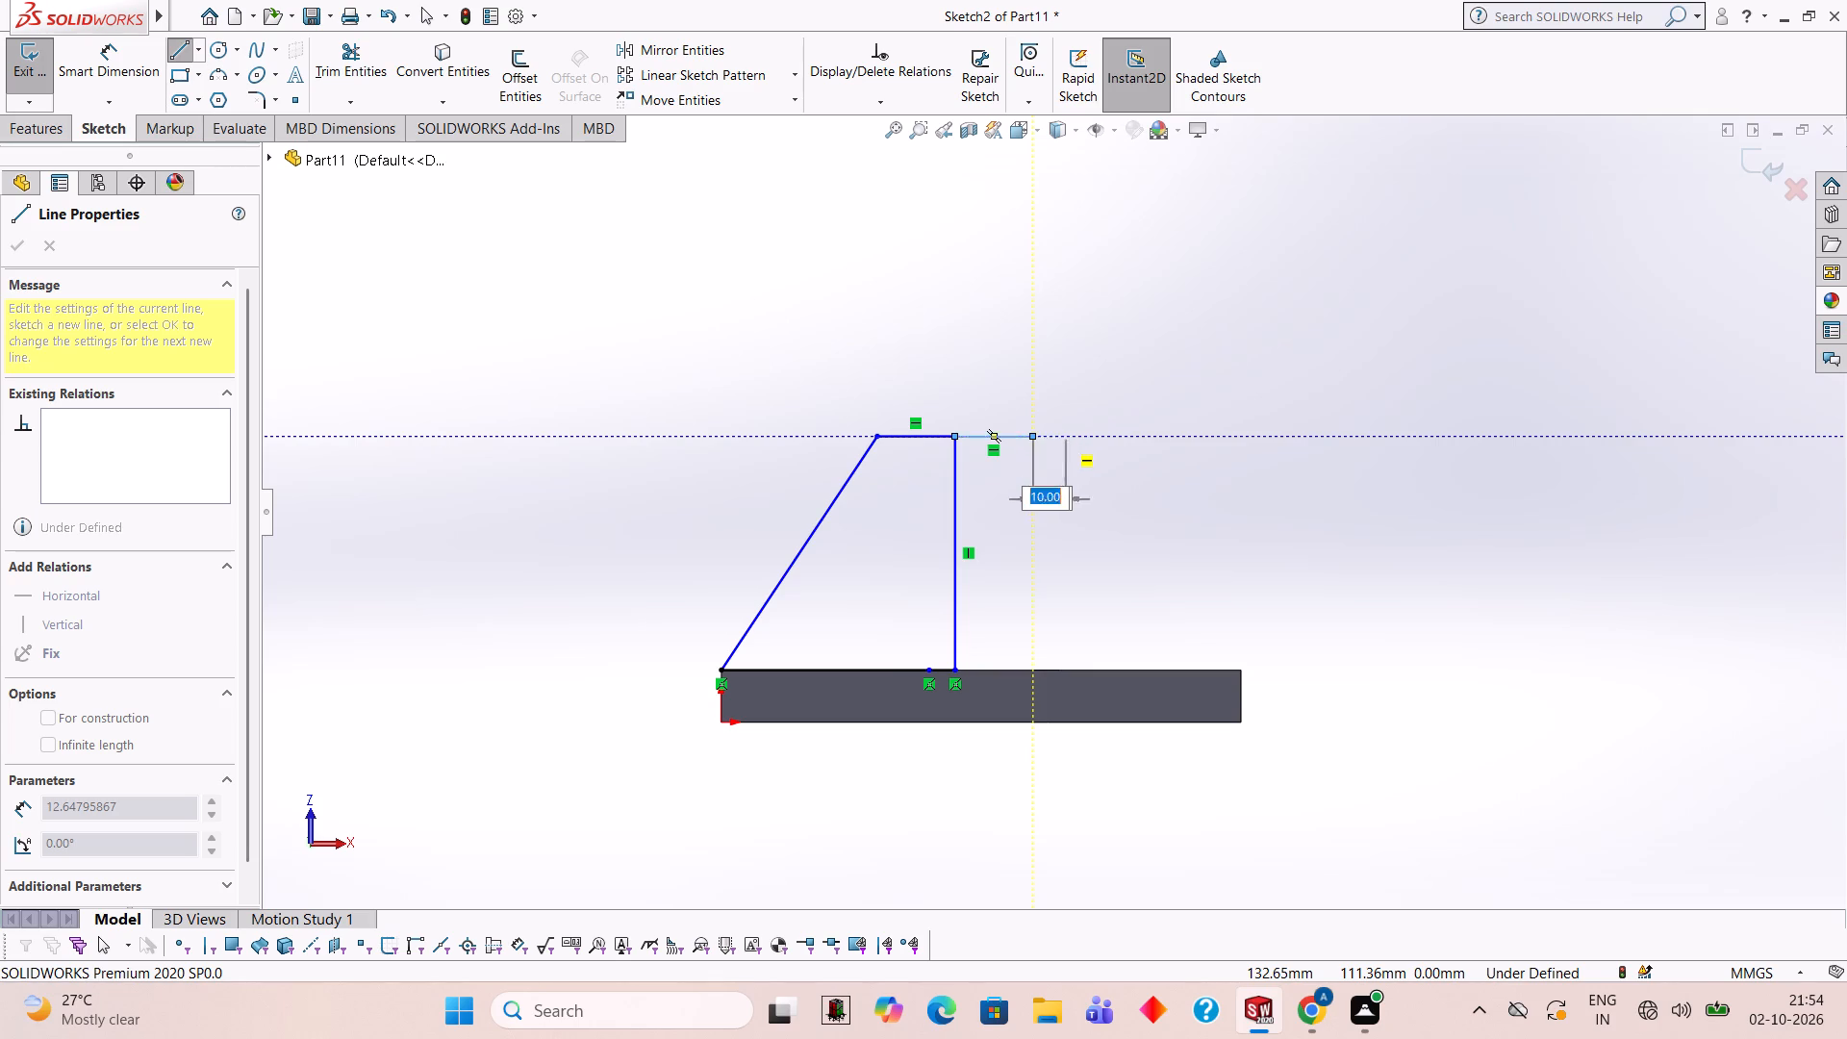
left_click(1243, 671)
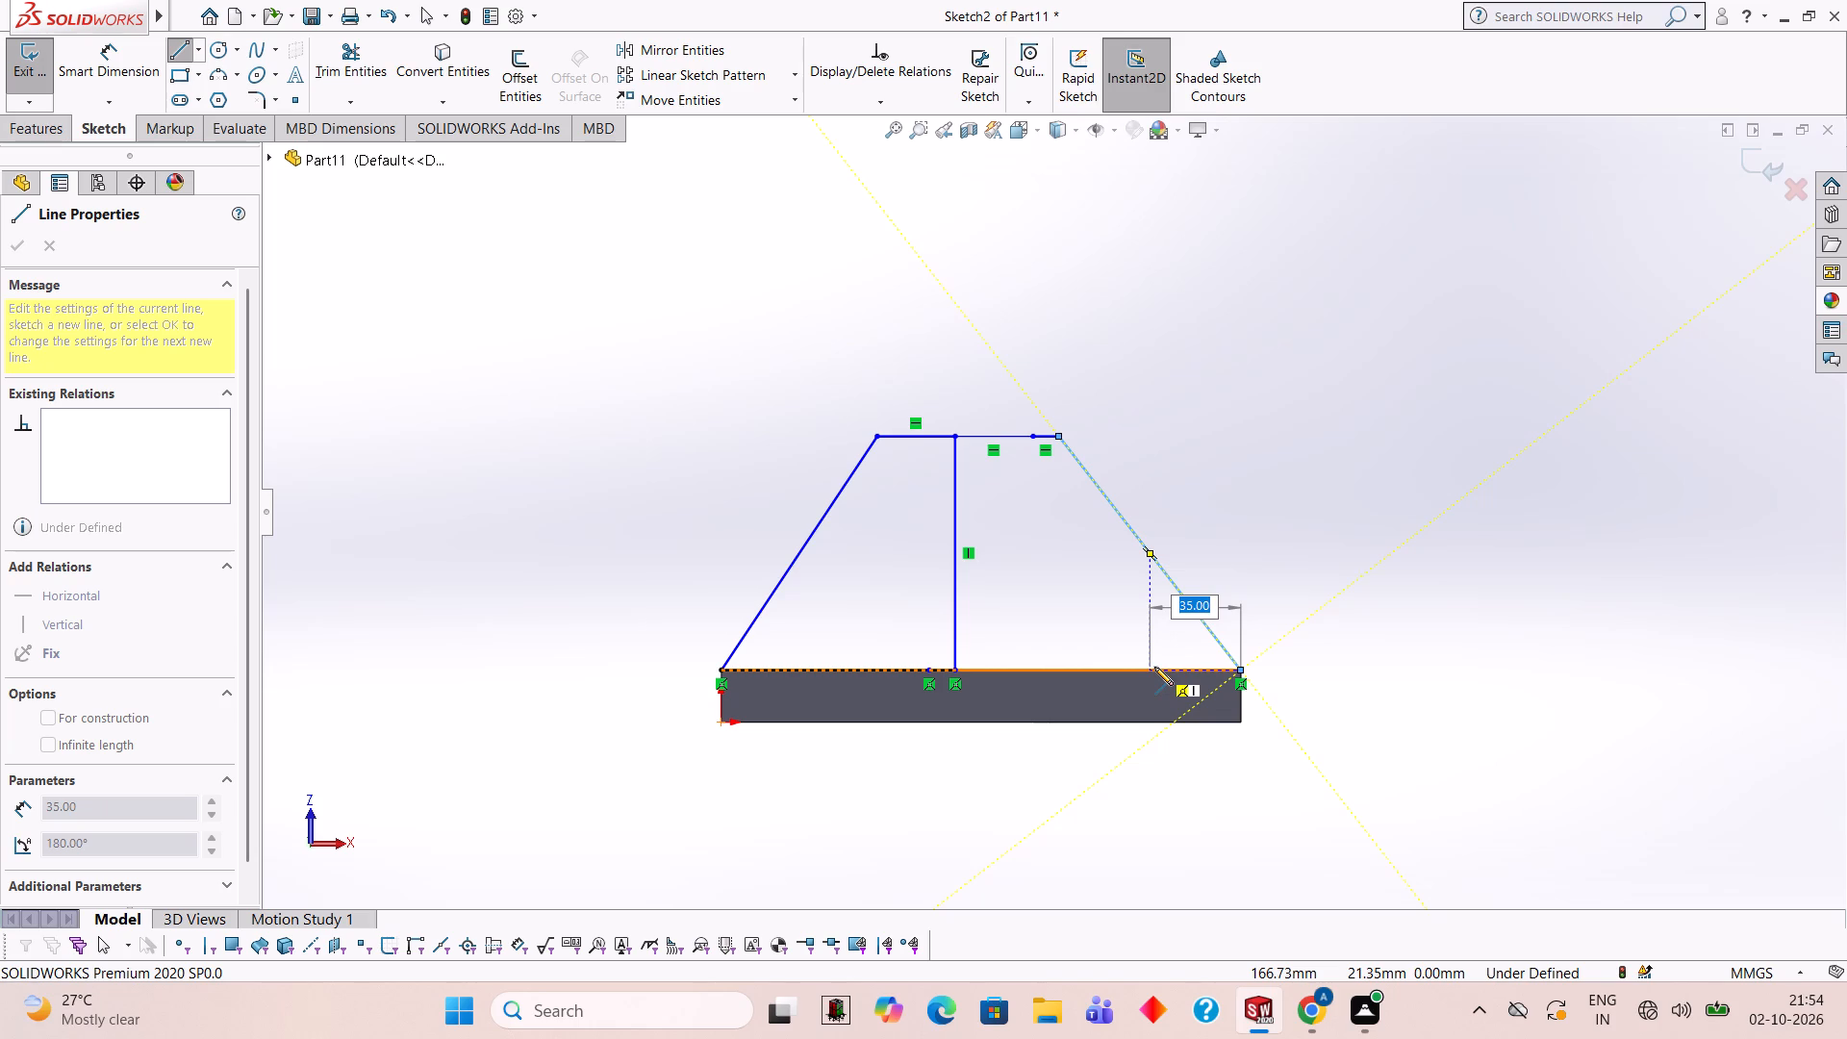
Sketch a 20 mm line along the body's upper edge from the far corner back toward the origin side, and end the line chain.
type("20")
key("Return")
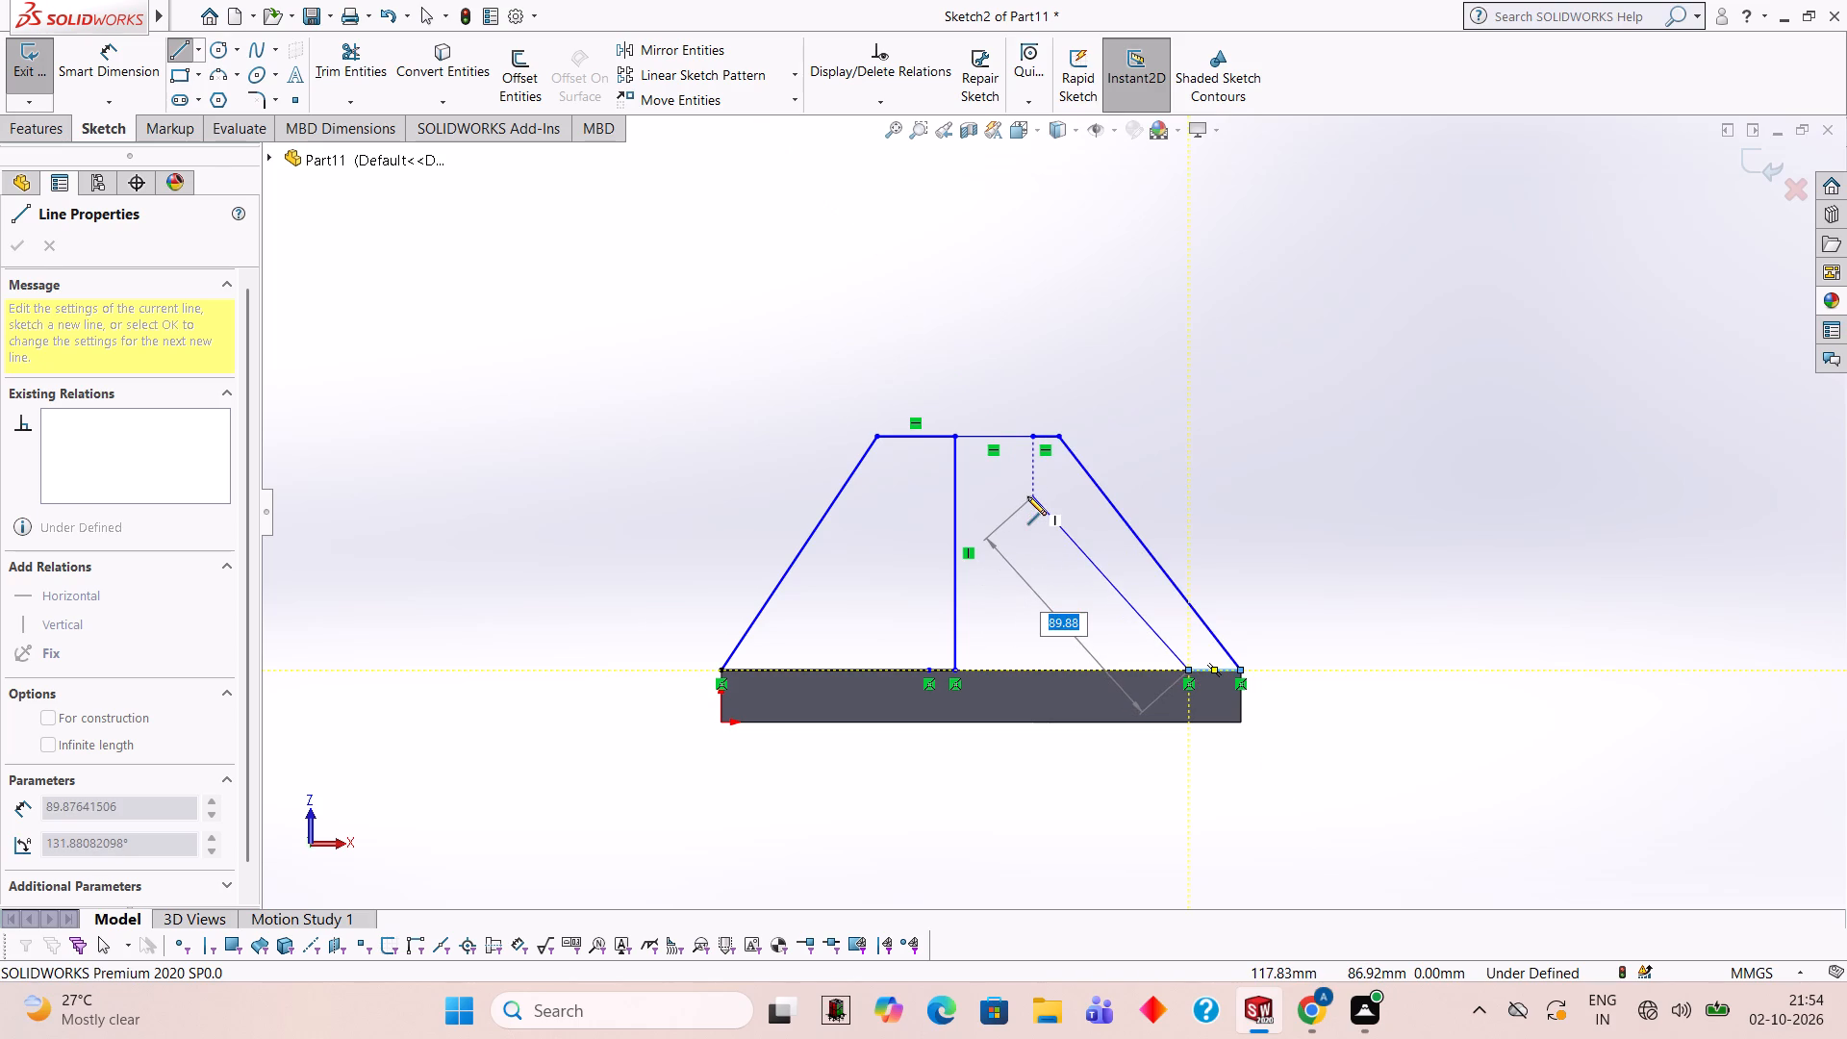
key("Escape")
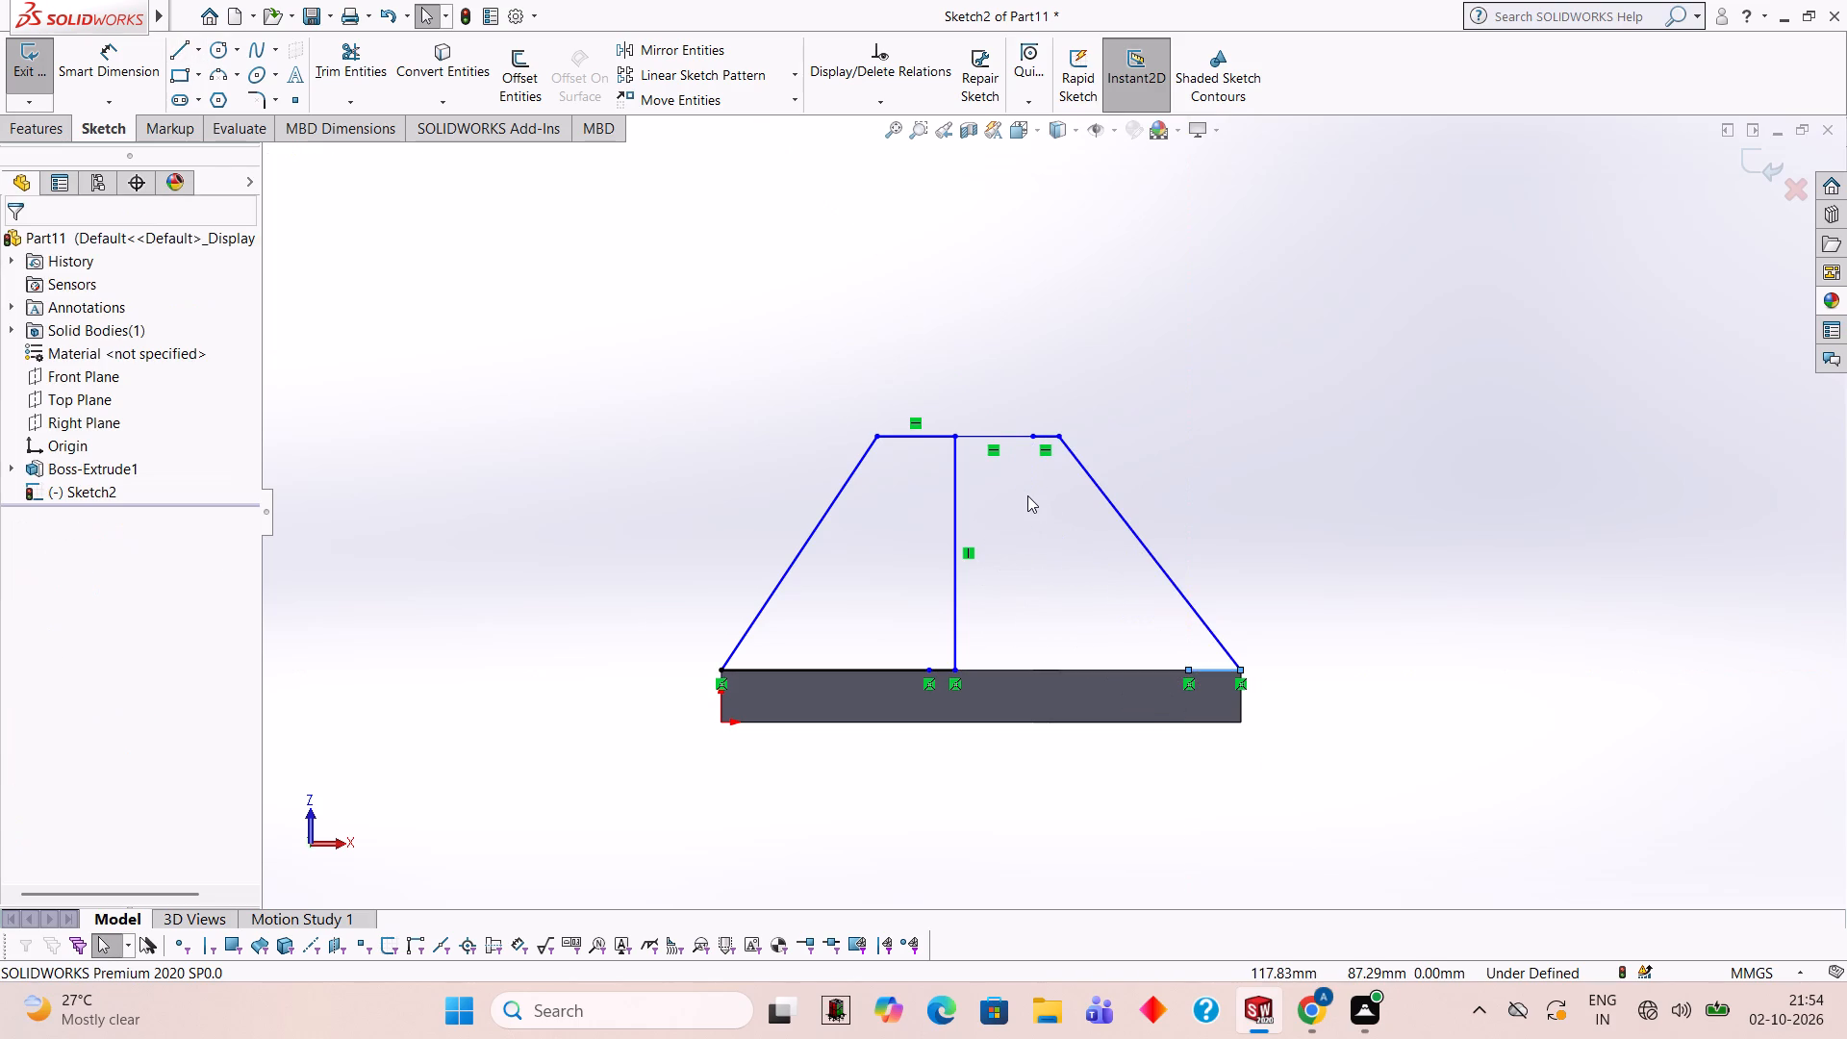
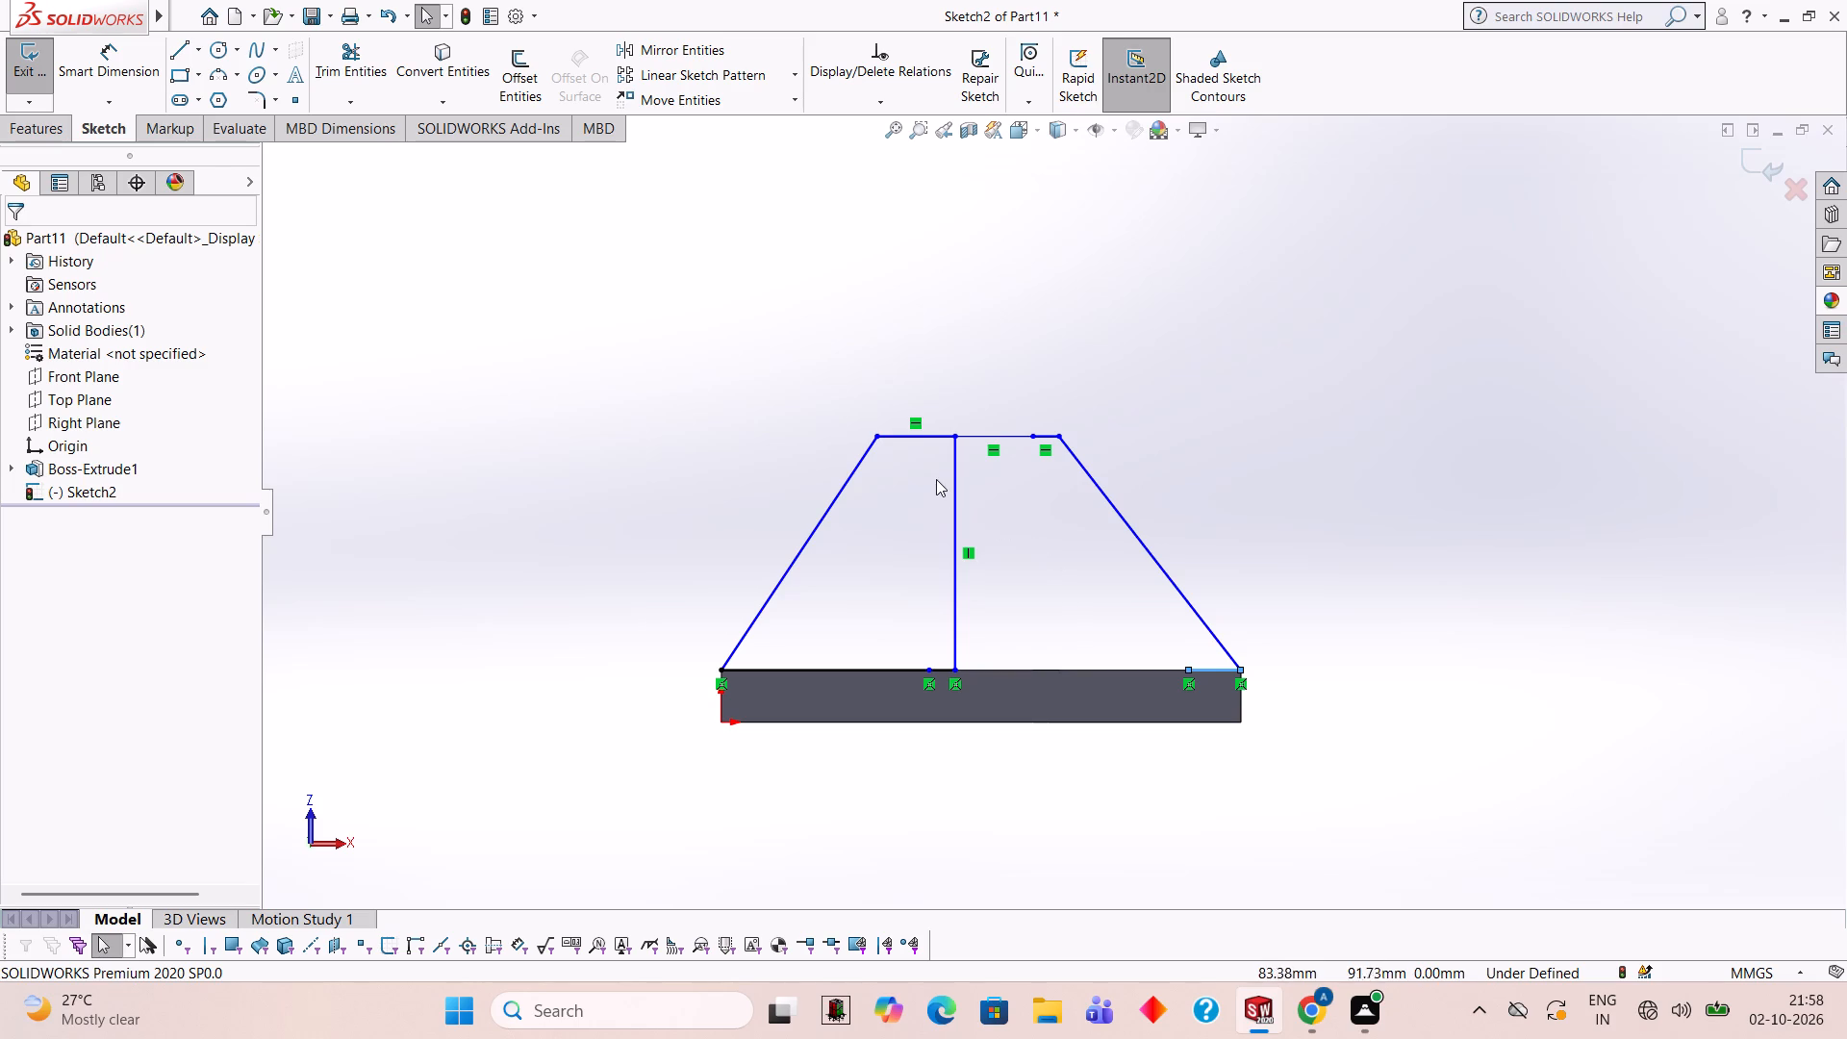
Undo all the lines of the 90 mm high upright profile until the sketch above the body is empty.
key("ctrl+z")
key("ctrl+z")
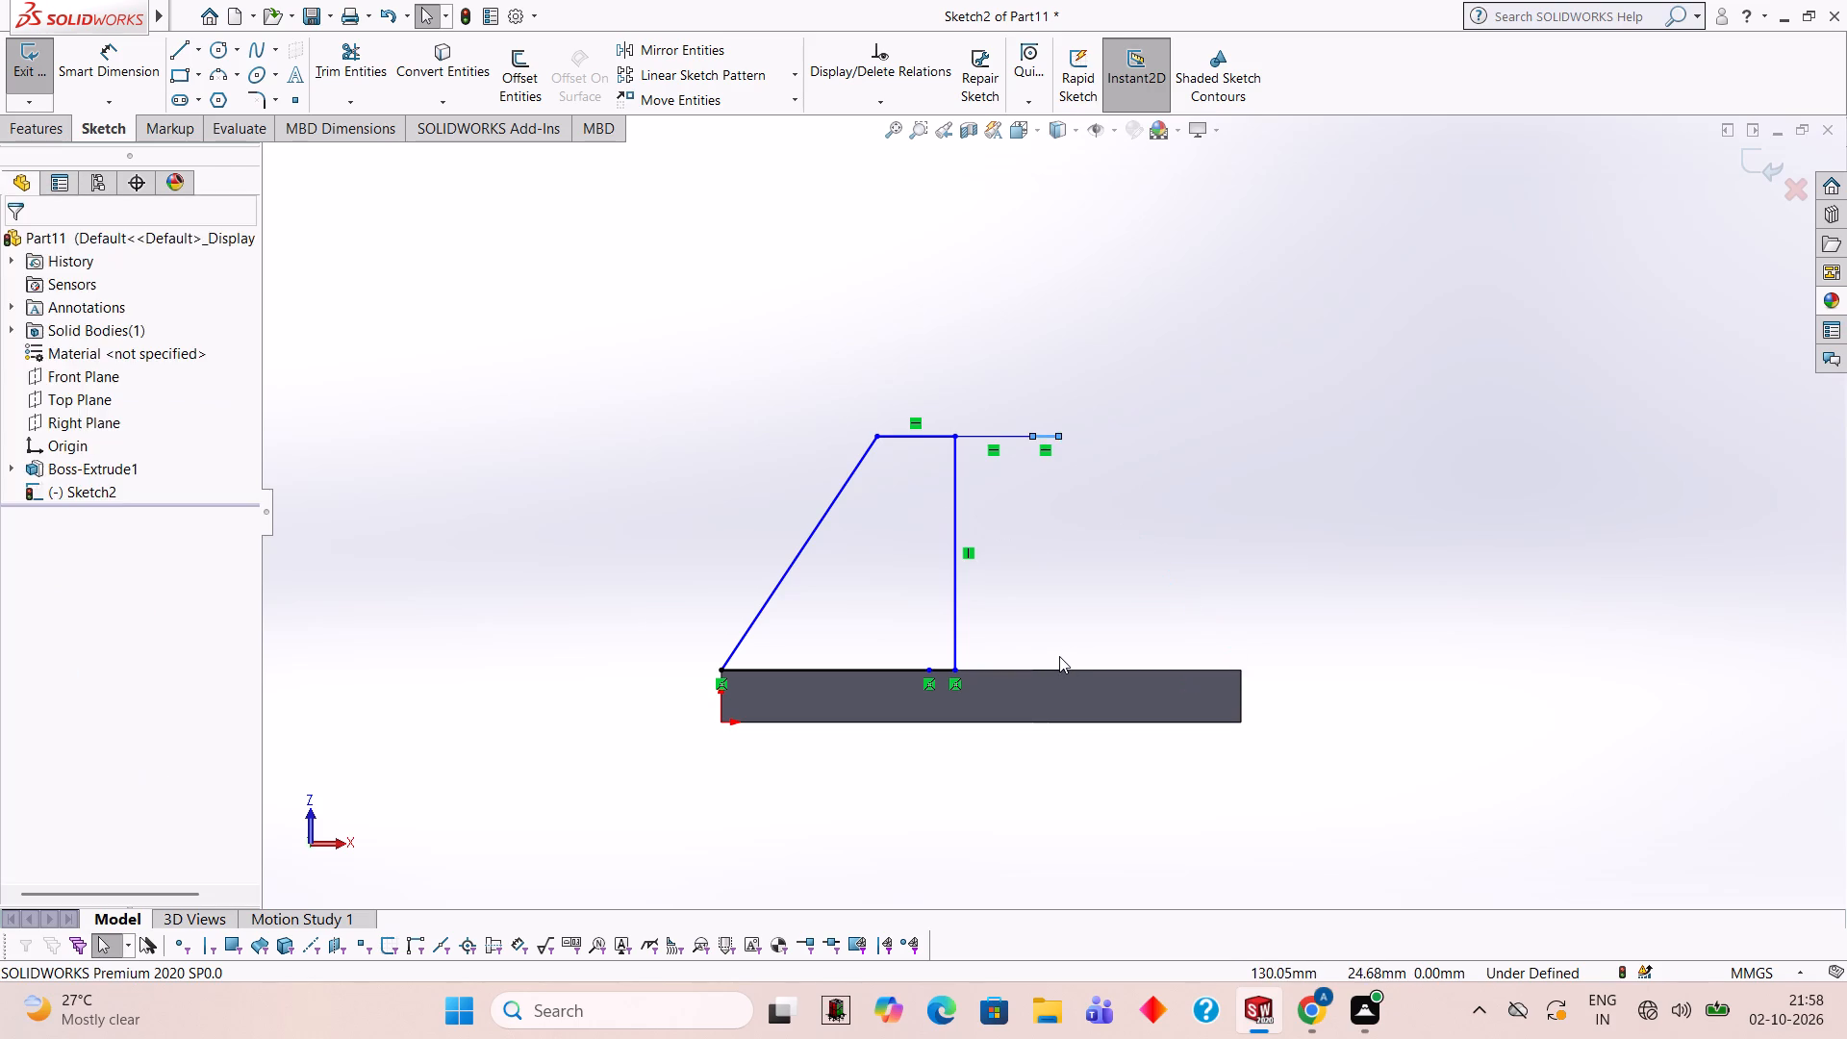
key("ctrl+z")
key("ctrl+z")
key("ctrl+z")
key("ctrl+z")
key("ctrl+z")
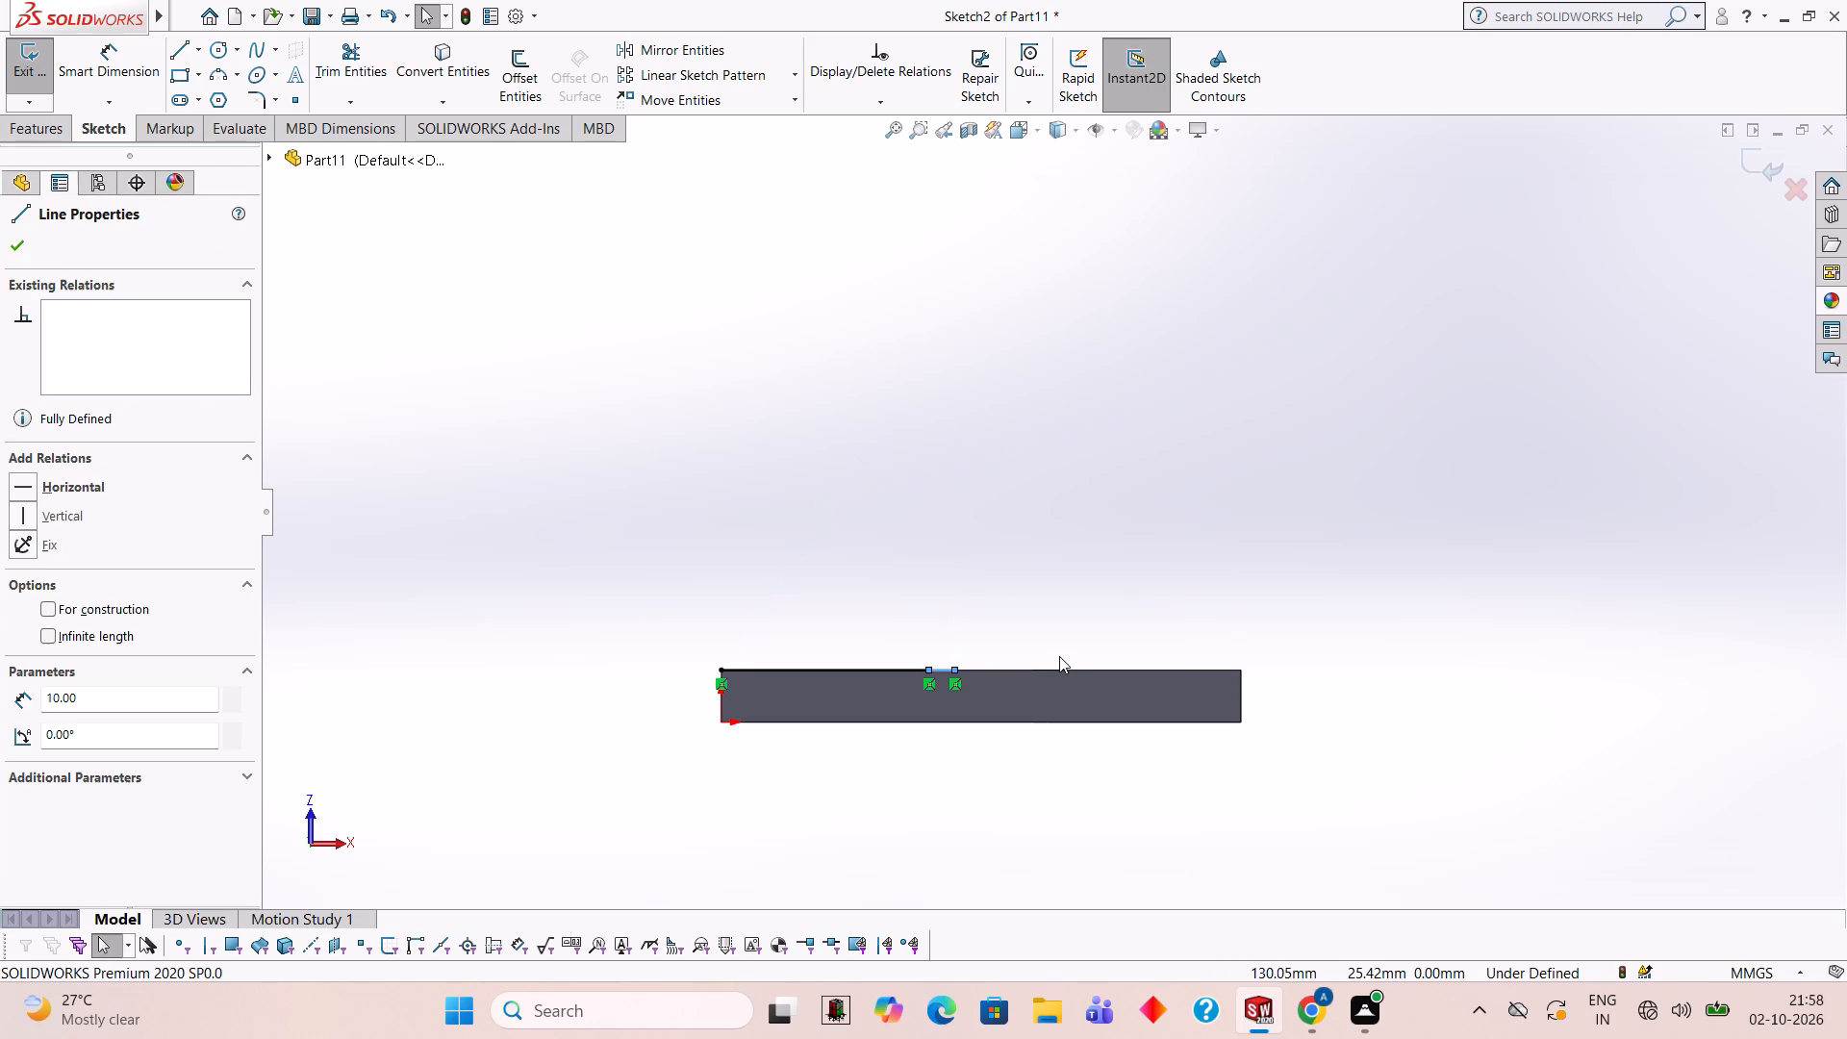
key("ctrl+z")
key("ctrl+z")
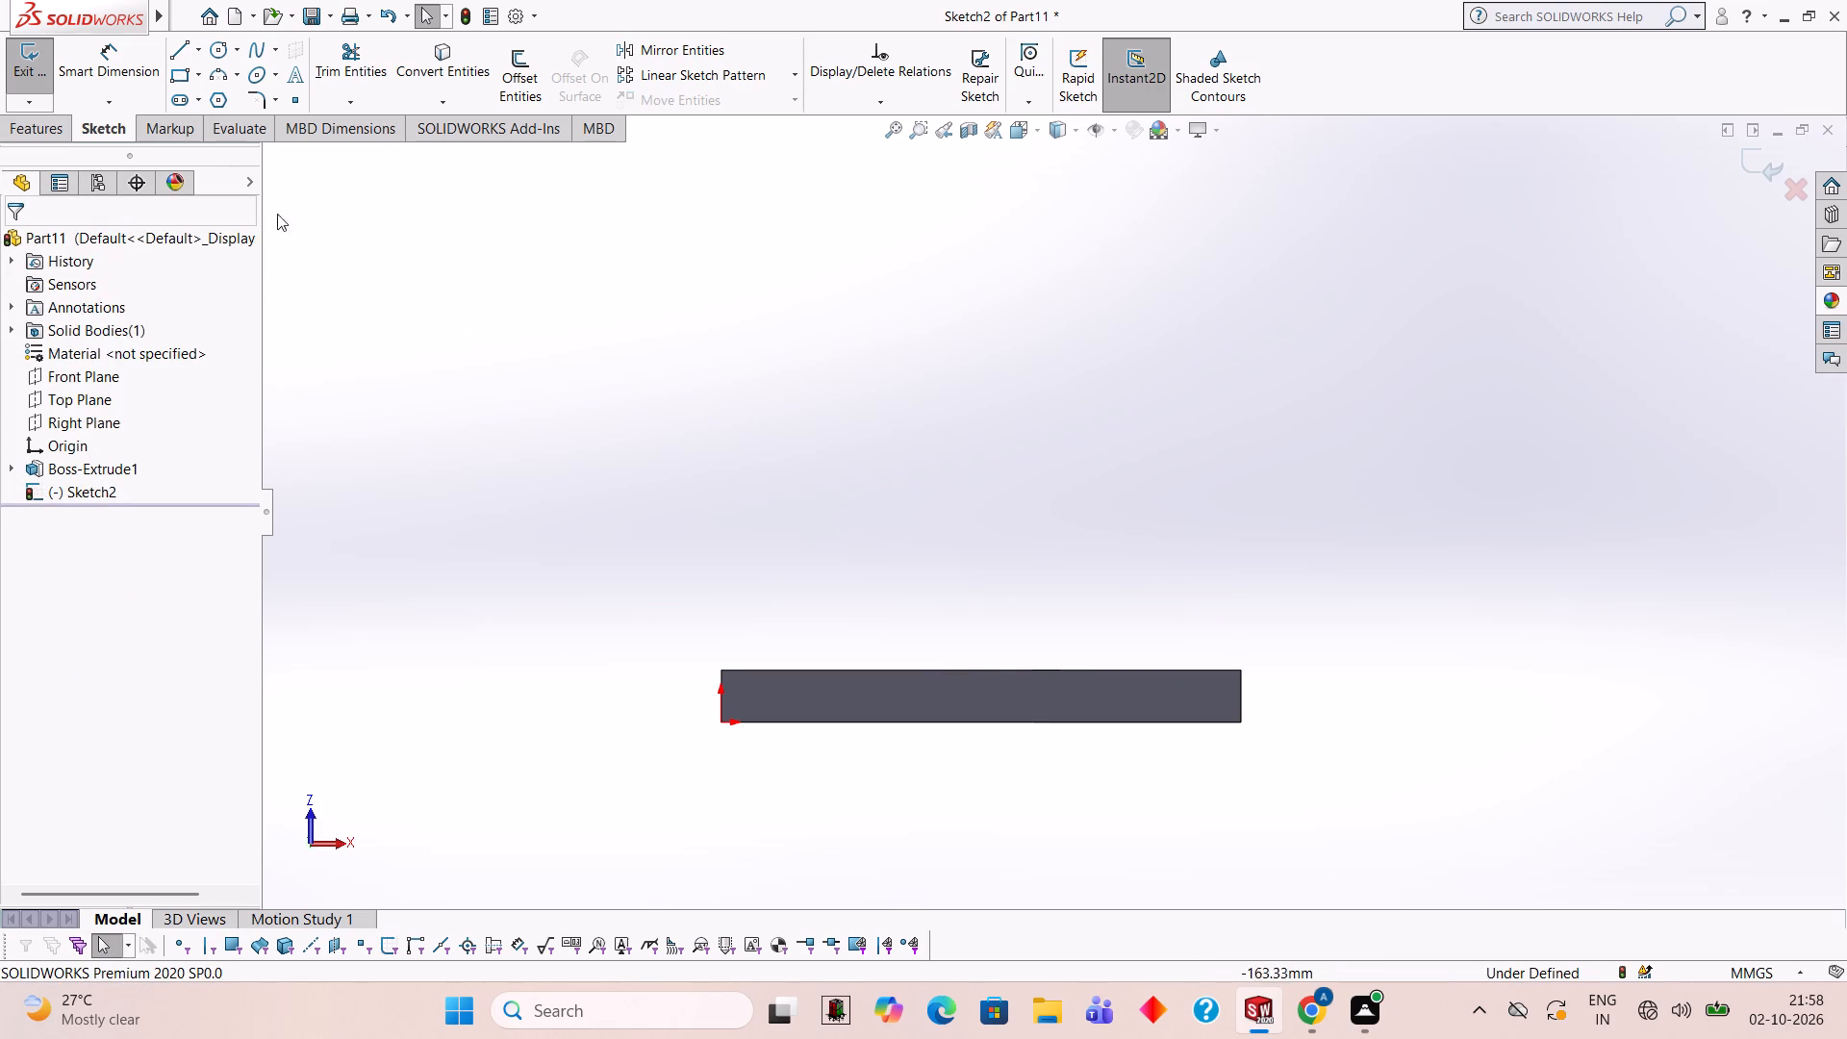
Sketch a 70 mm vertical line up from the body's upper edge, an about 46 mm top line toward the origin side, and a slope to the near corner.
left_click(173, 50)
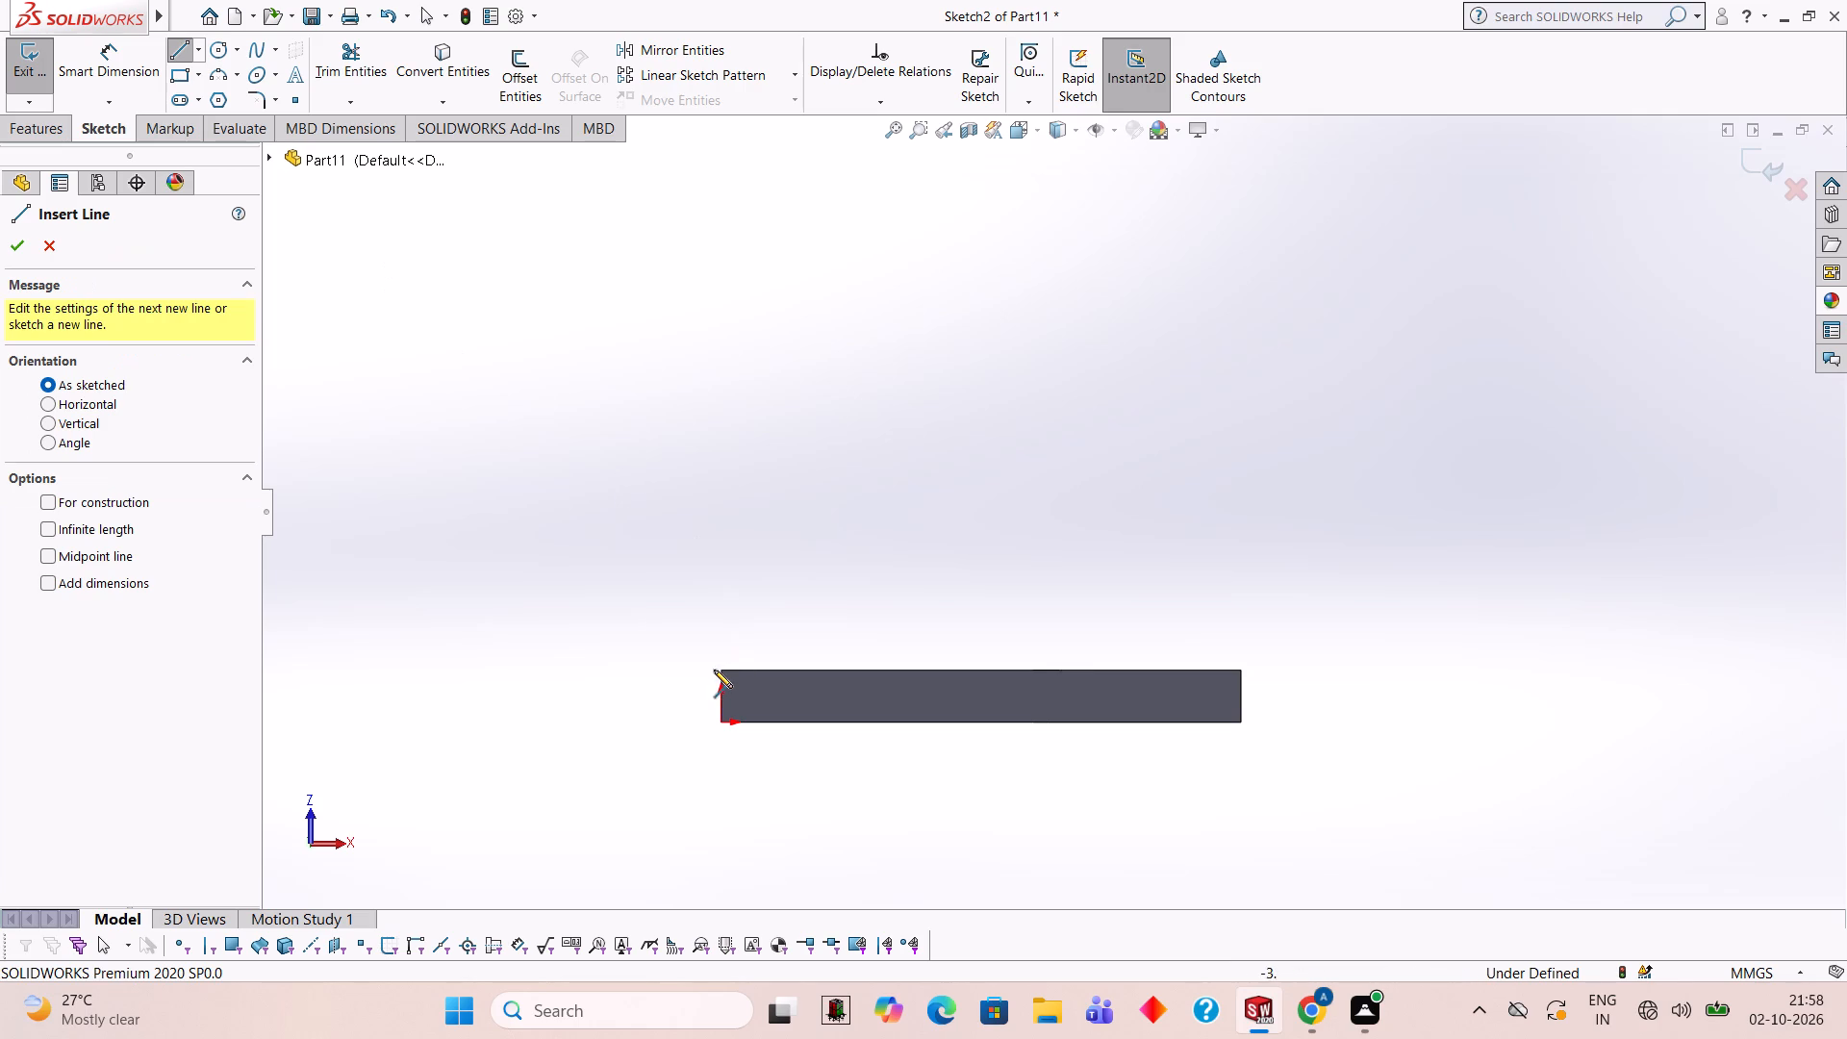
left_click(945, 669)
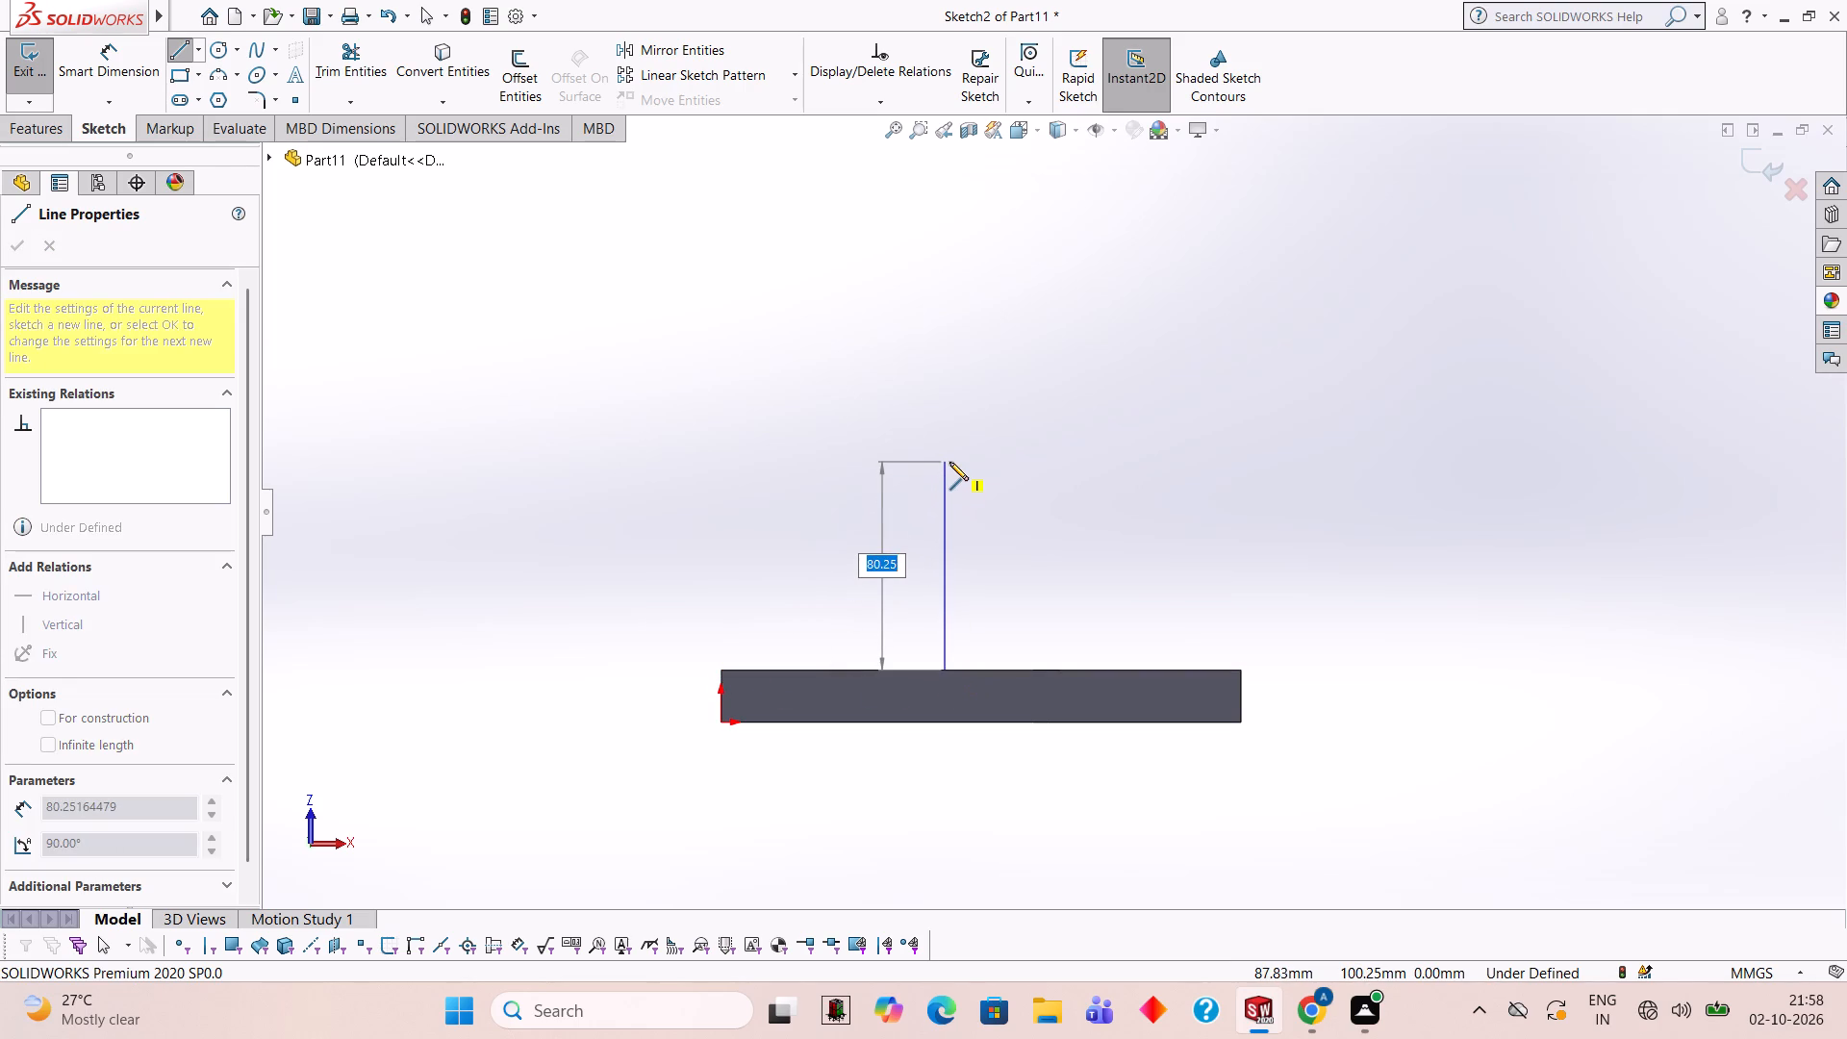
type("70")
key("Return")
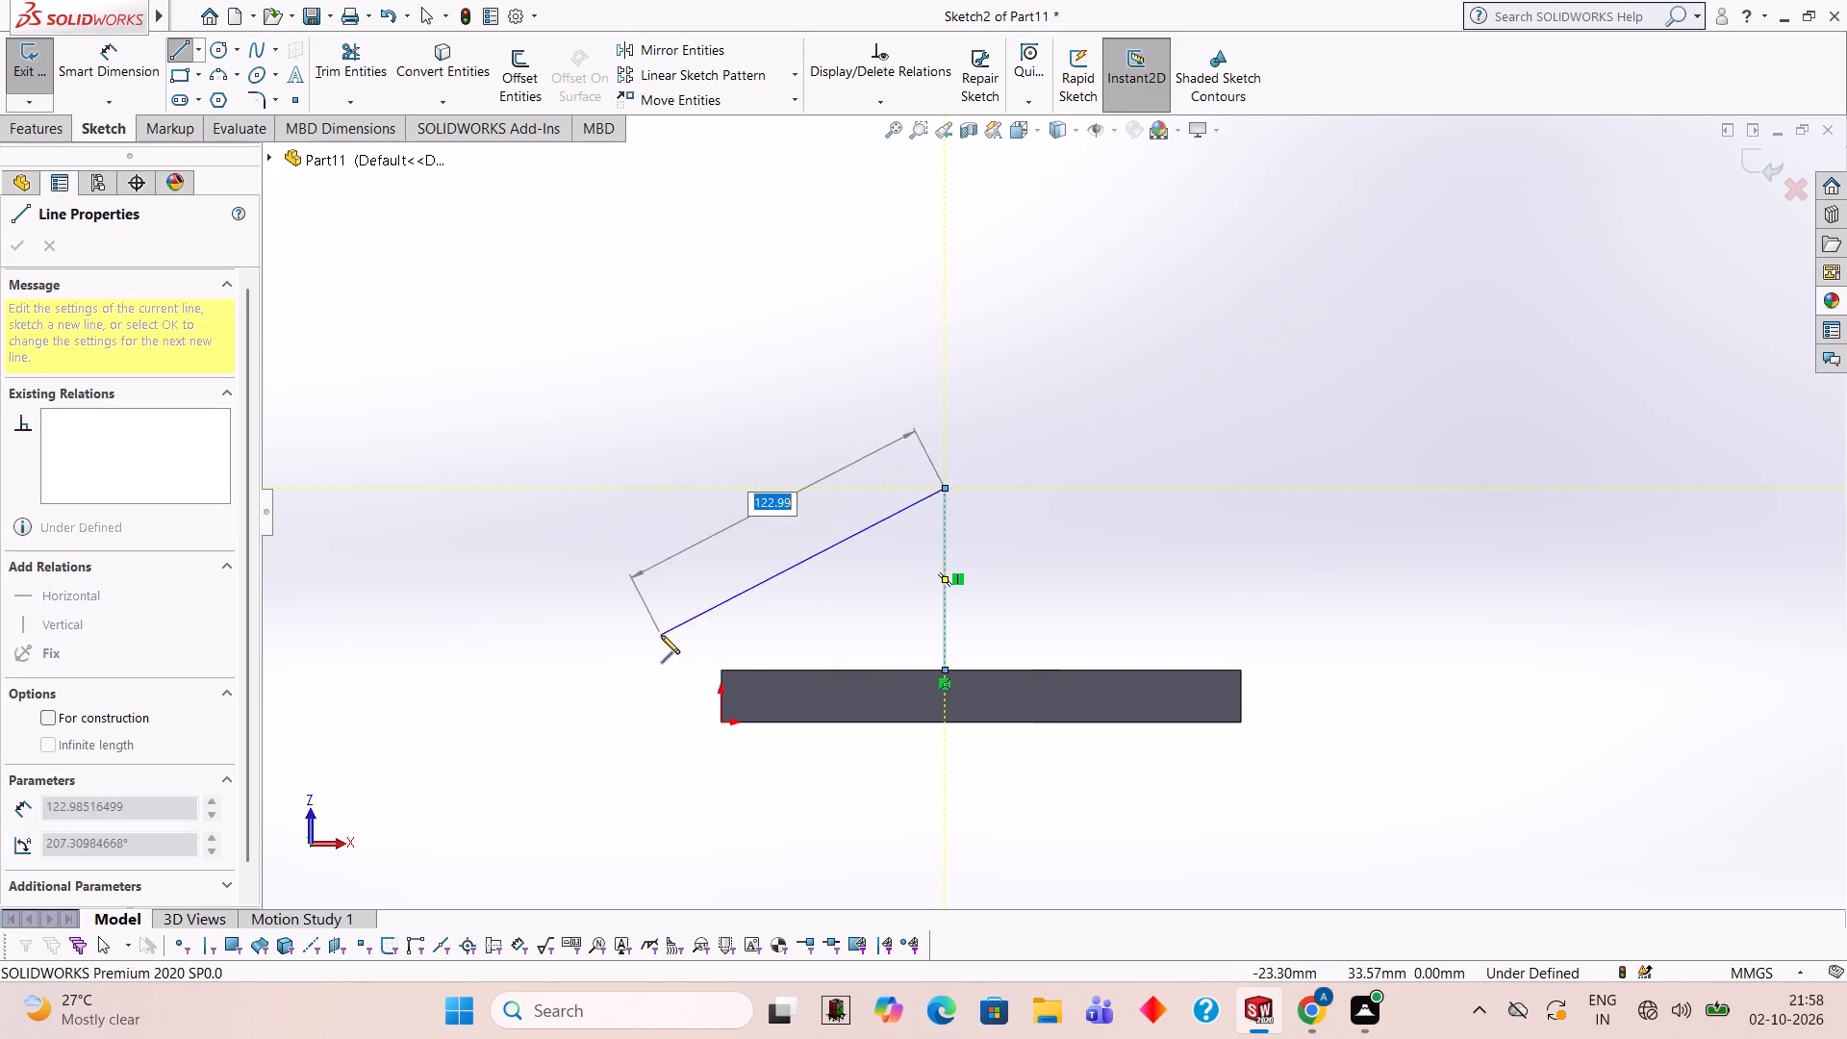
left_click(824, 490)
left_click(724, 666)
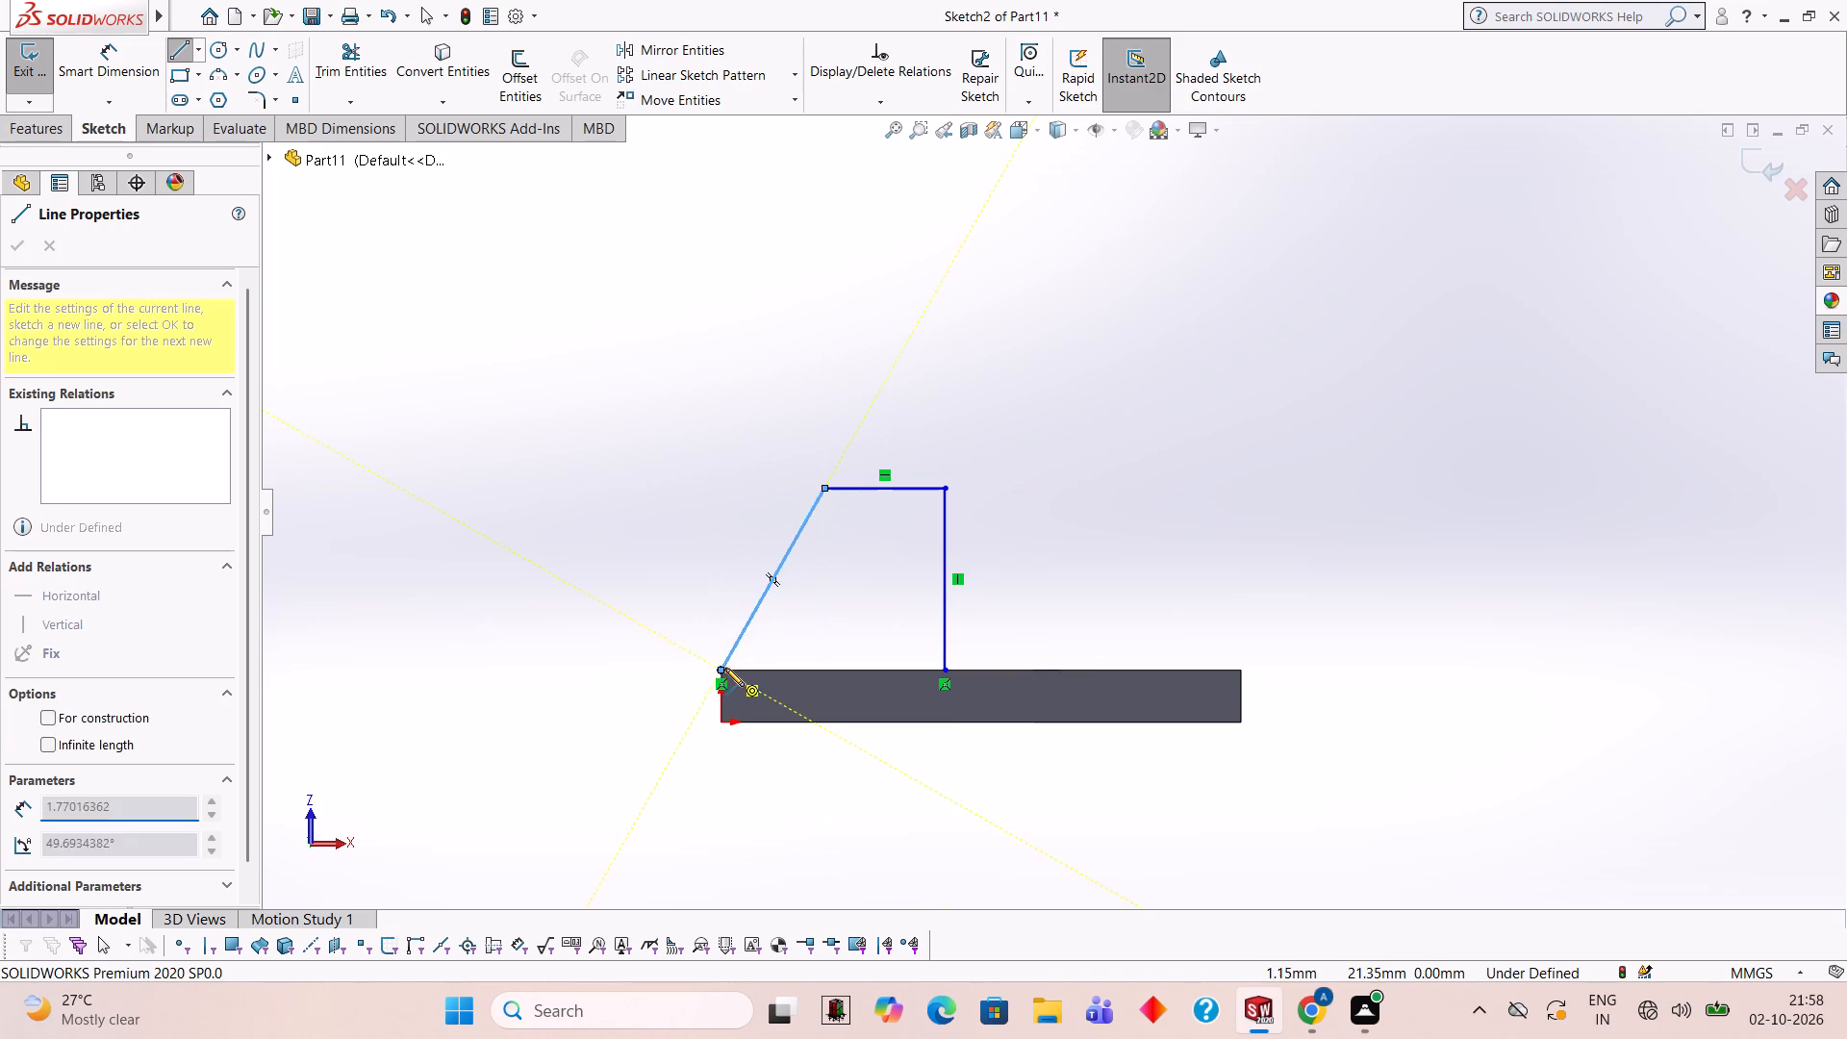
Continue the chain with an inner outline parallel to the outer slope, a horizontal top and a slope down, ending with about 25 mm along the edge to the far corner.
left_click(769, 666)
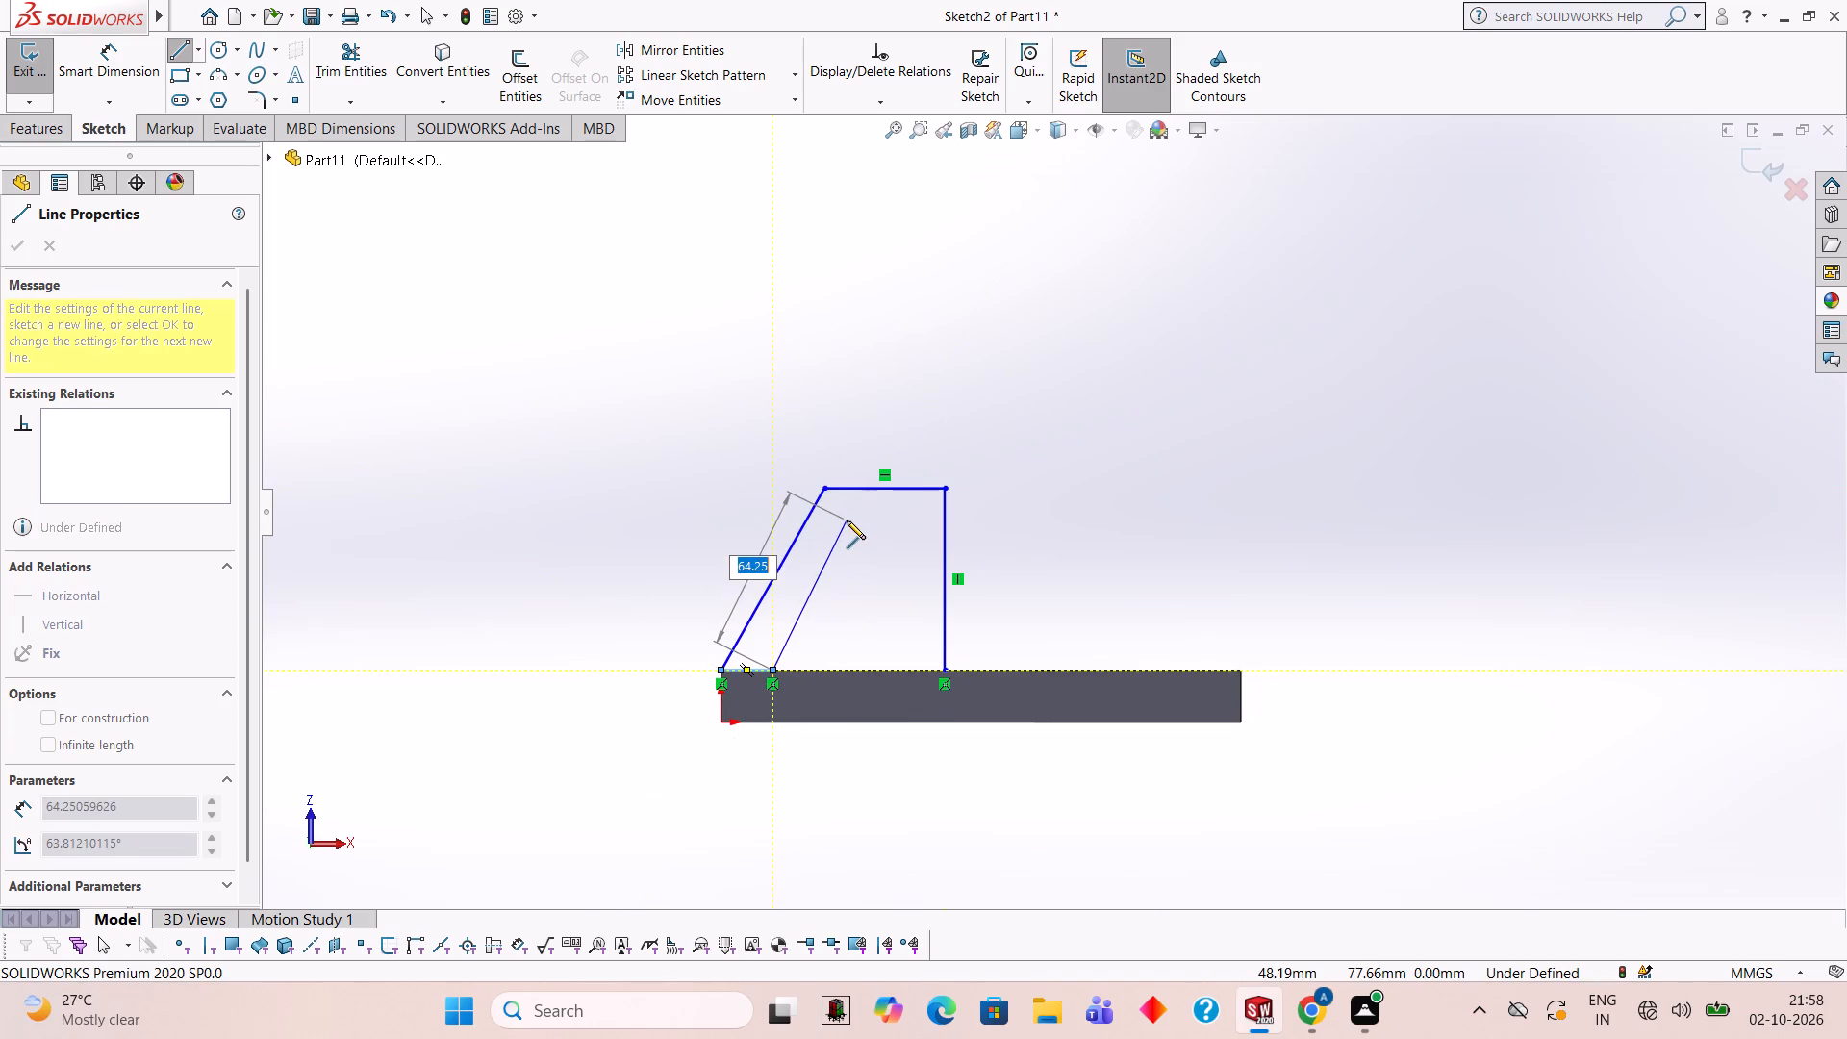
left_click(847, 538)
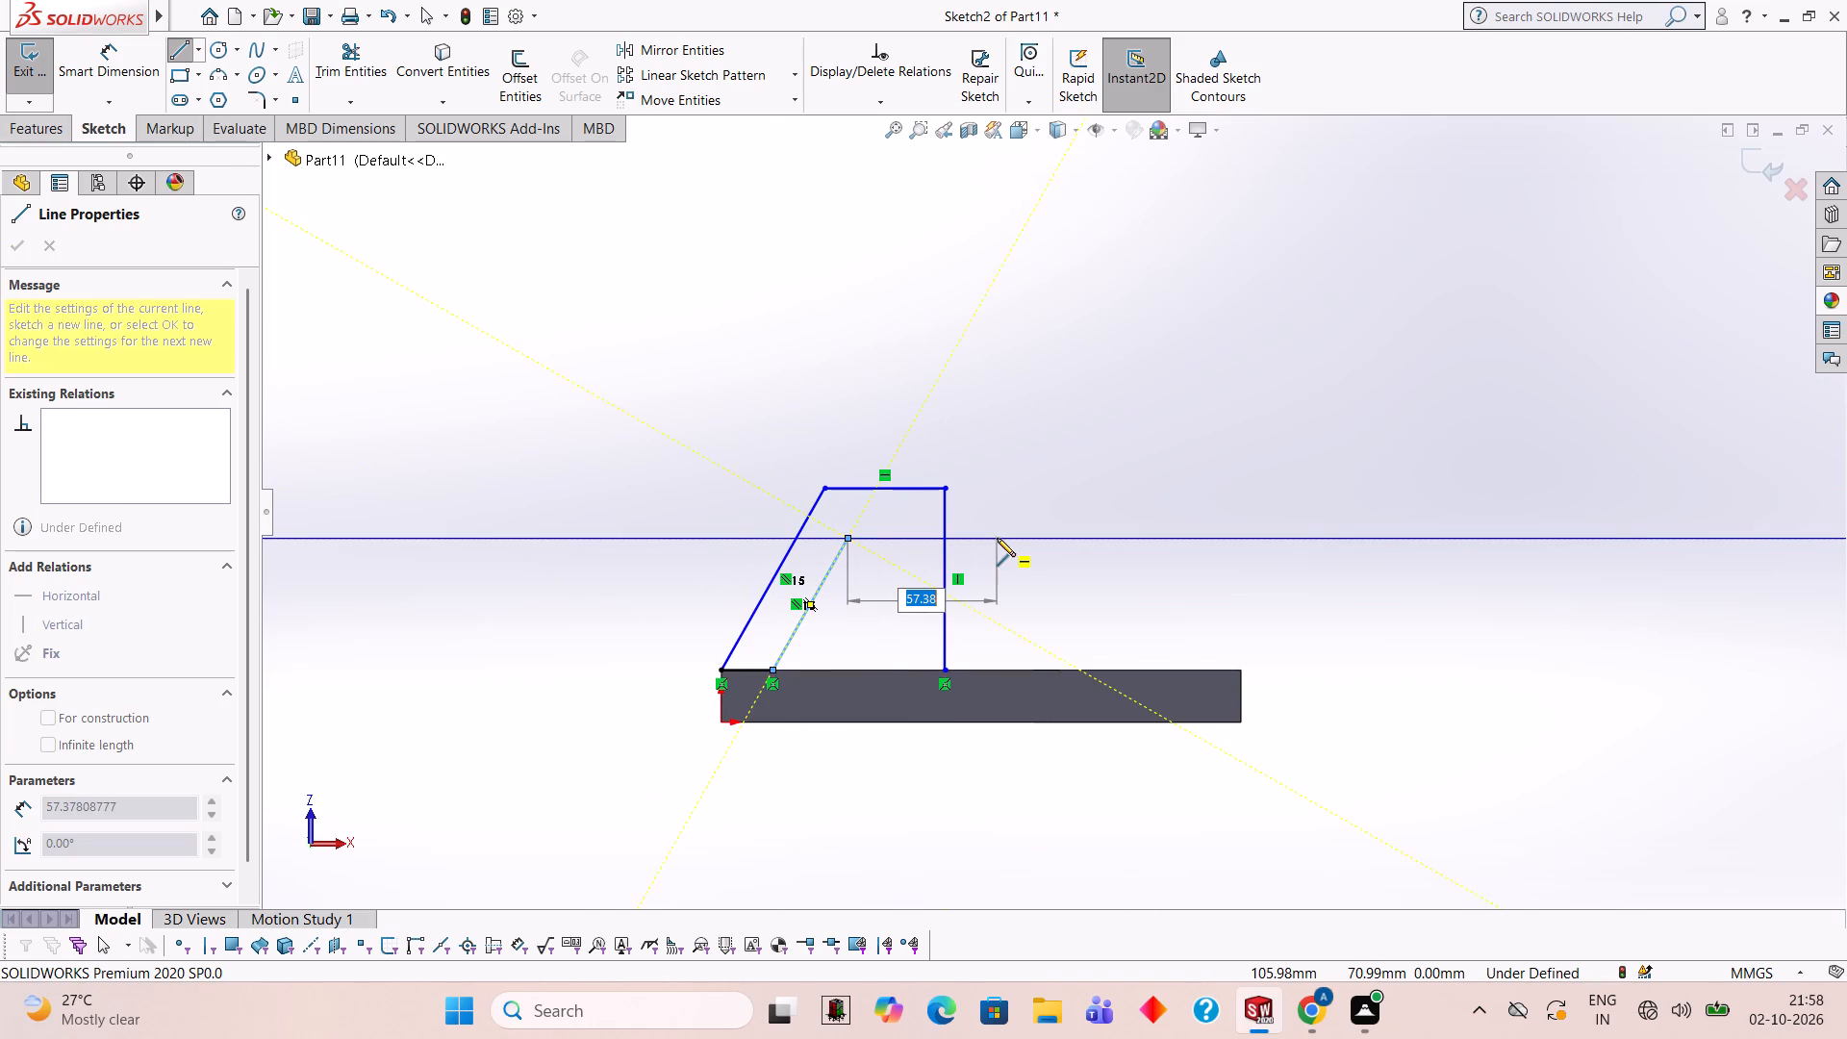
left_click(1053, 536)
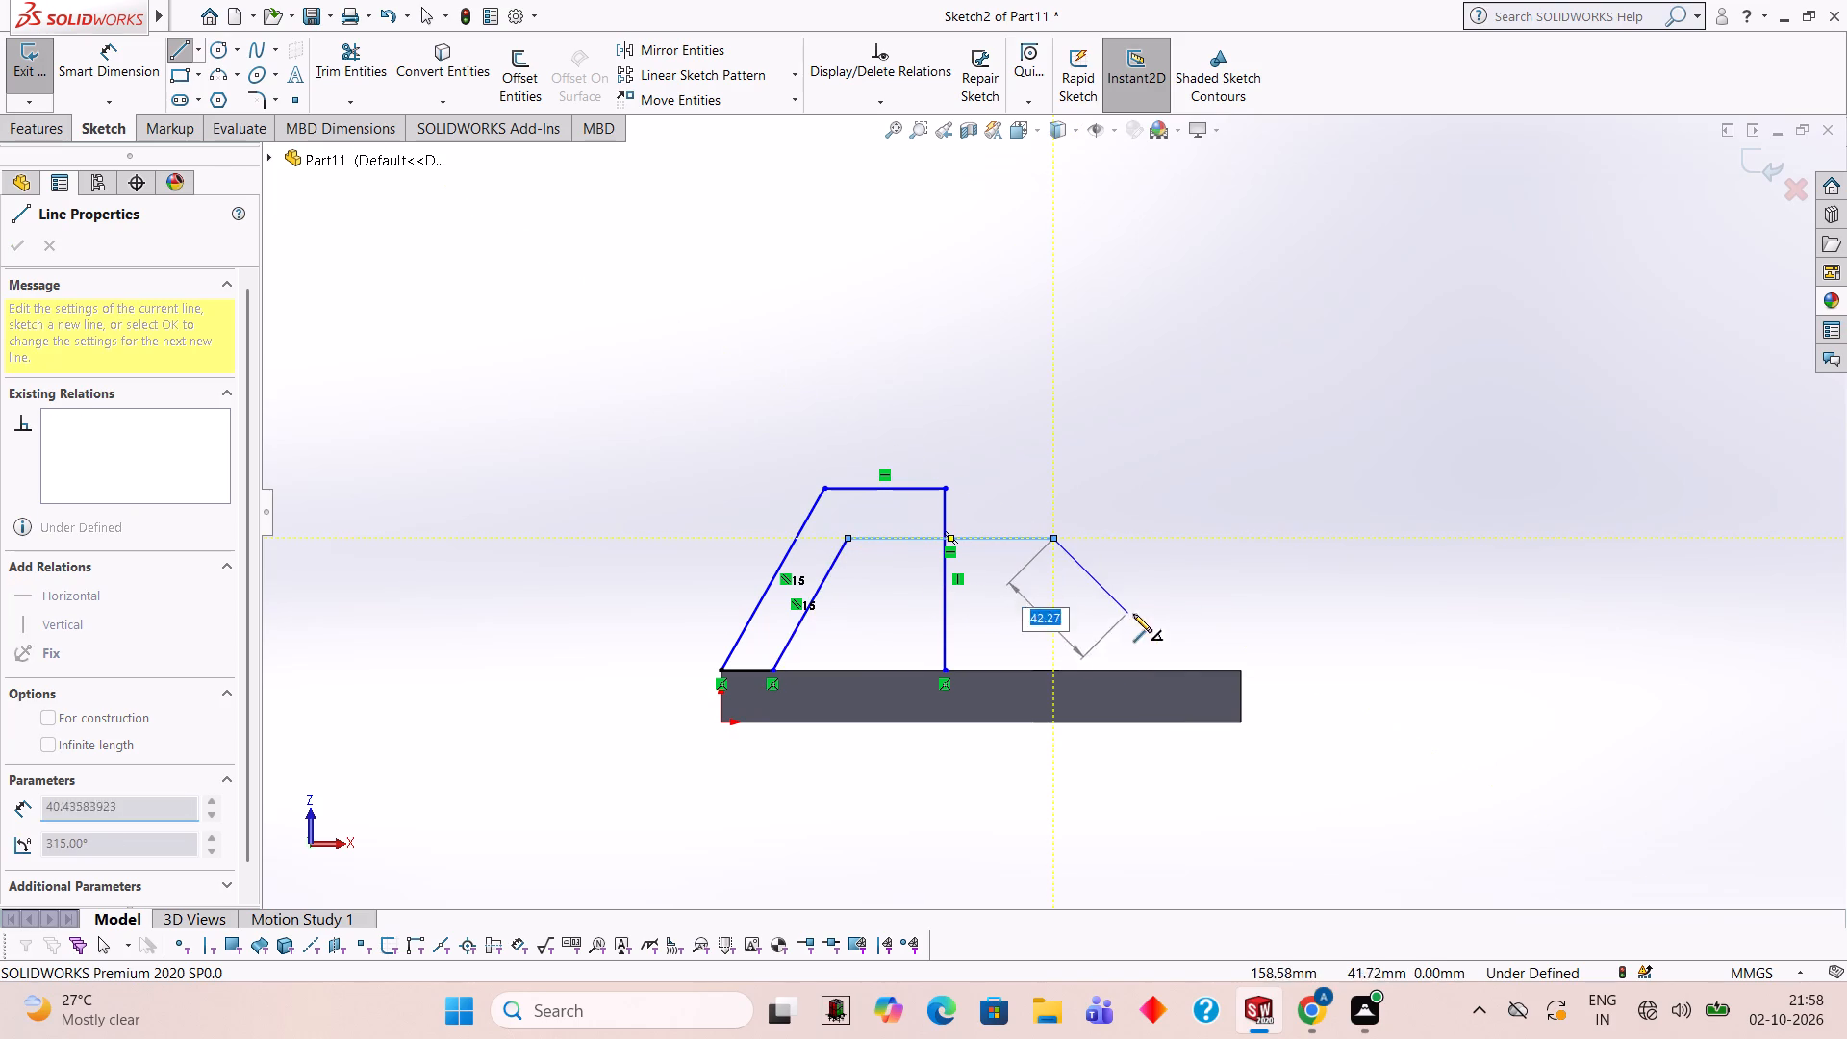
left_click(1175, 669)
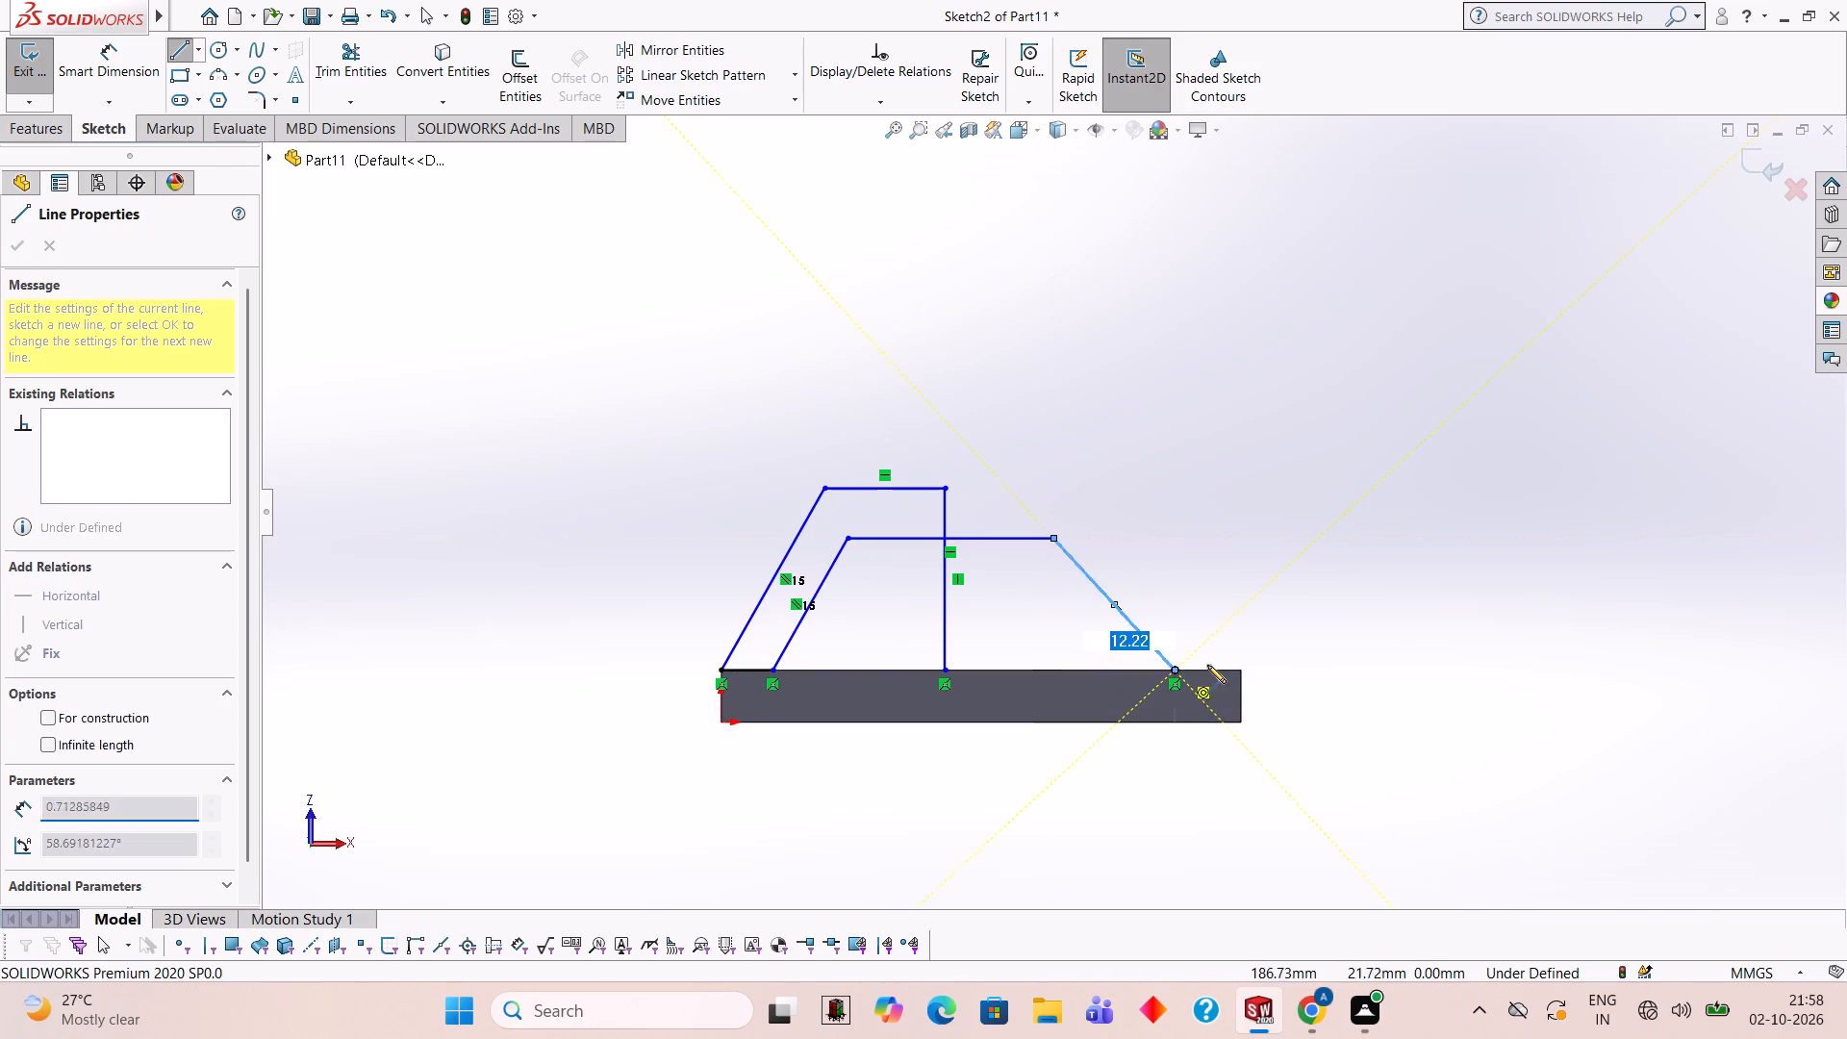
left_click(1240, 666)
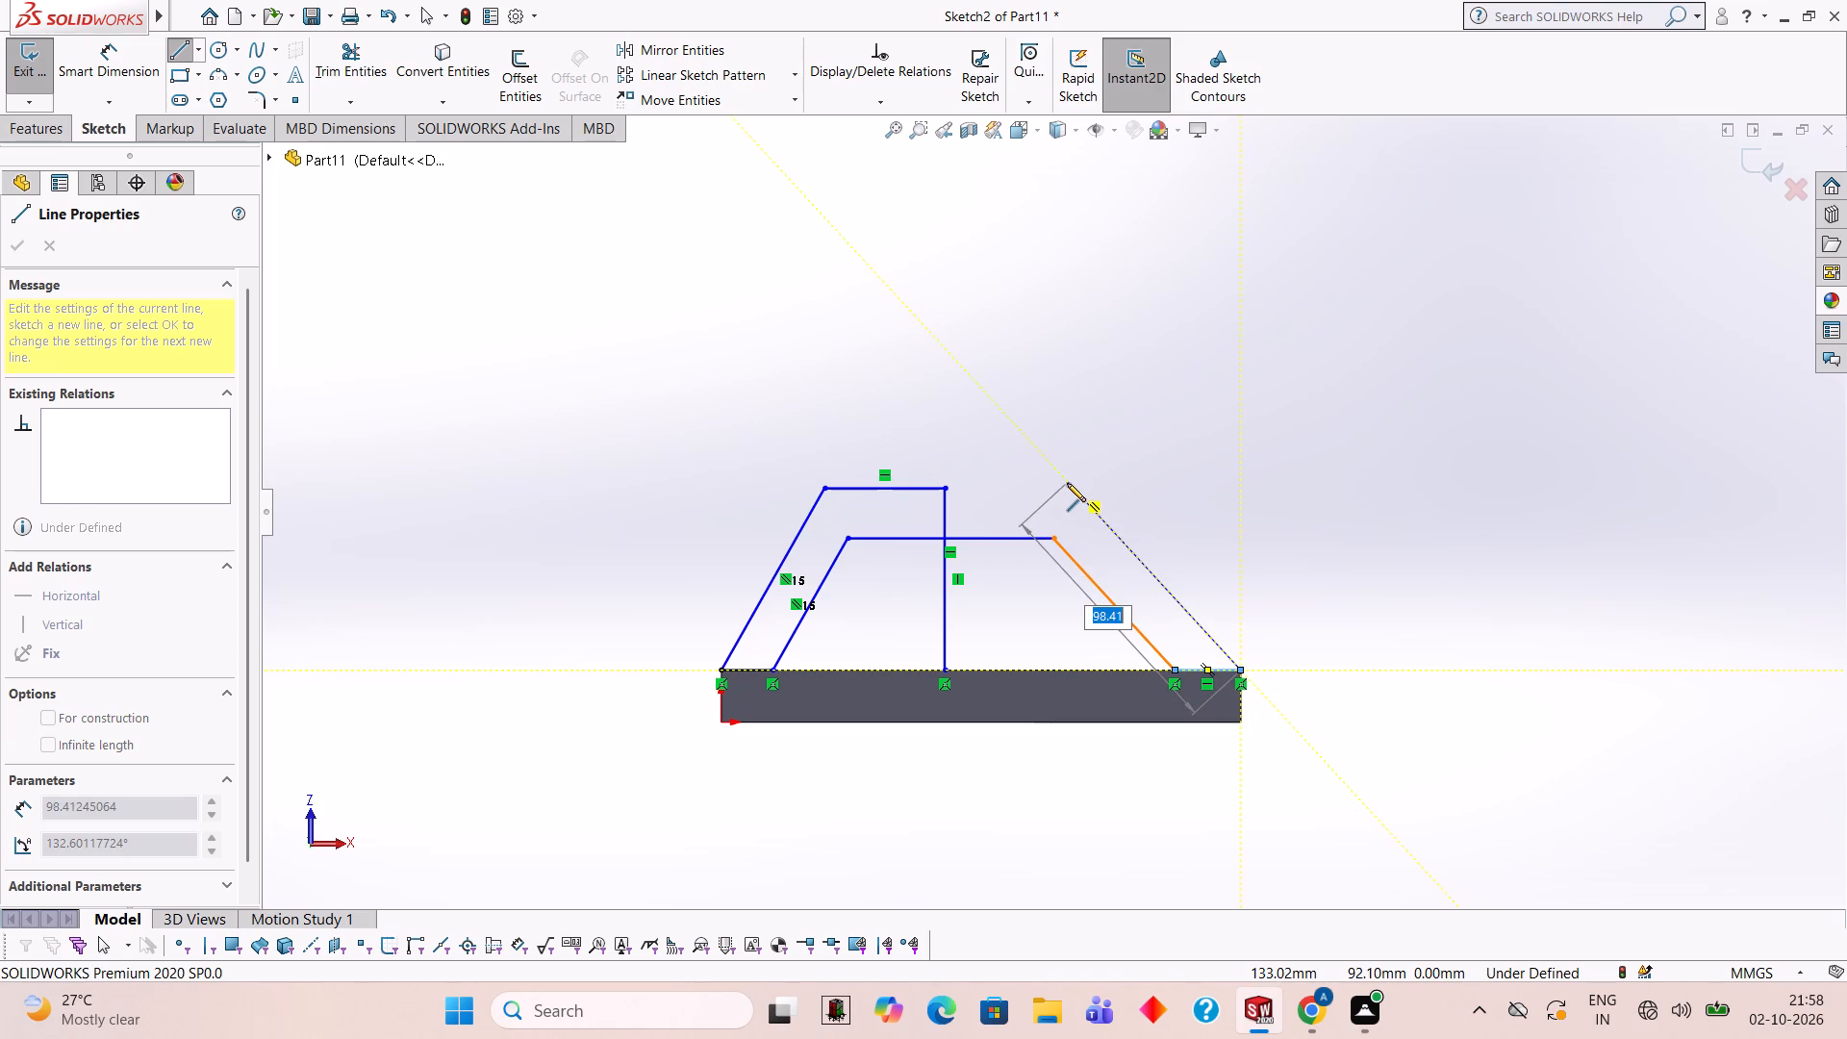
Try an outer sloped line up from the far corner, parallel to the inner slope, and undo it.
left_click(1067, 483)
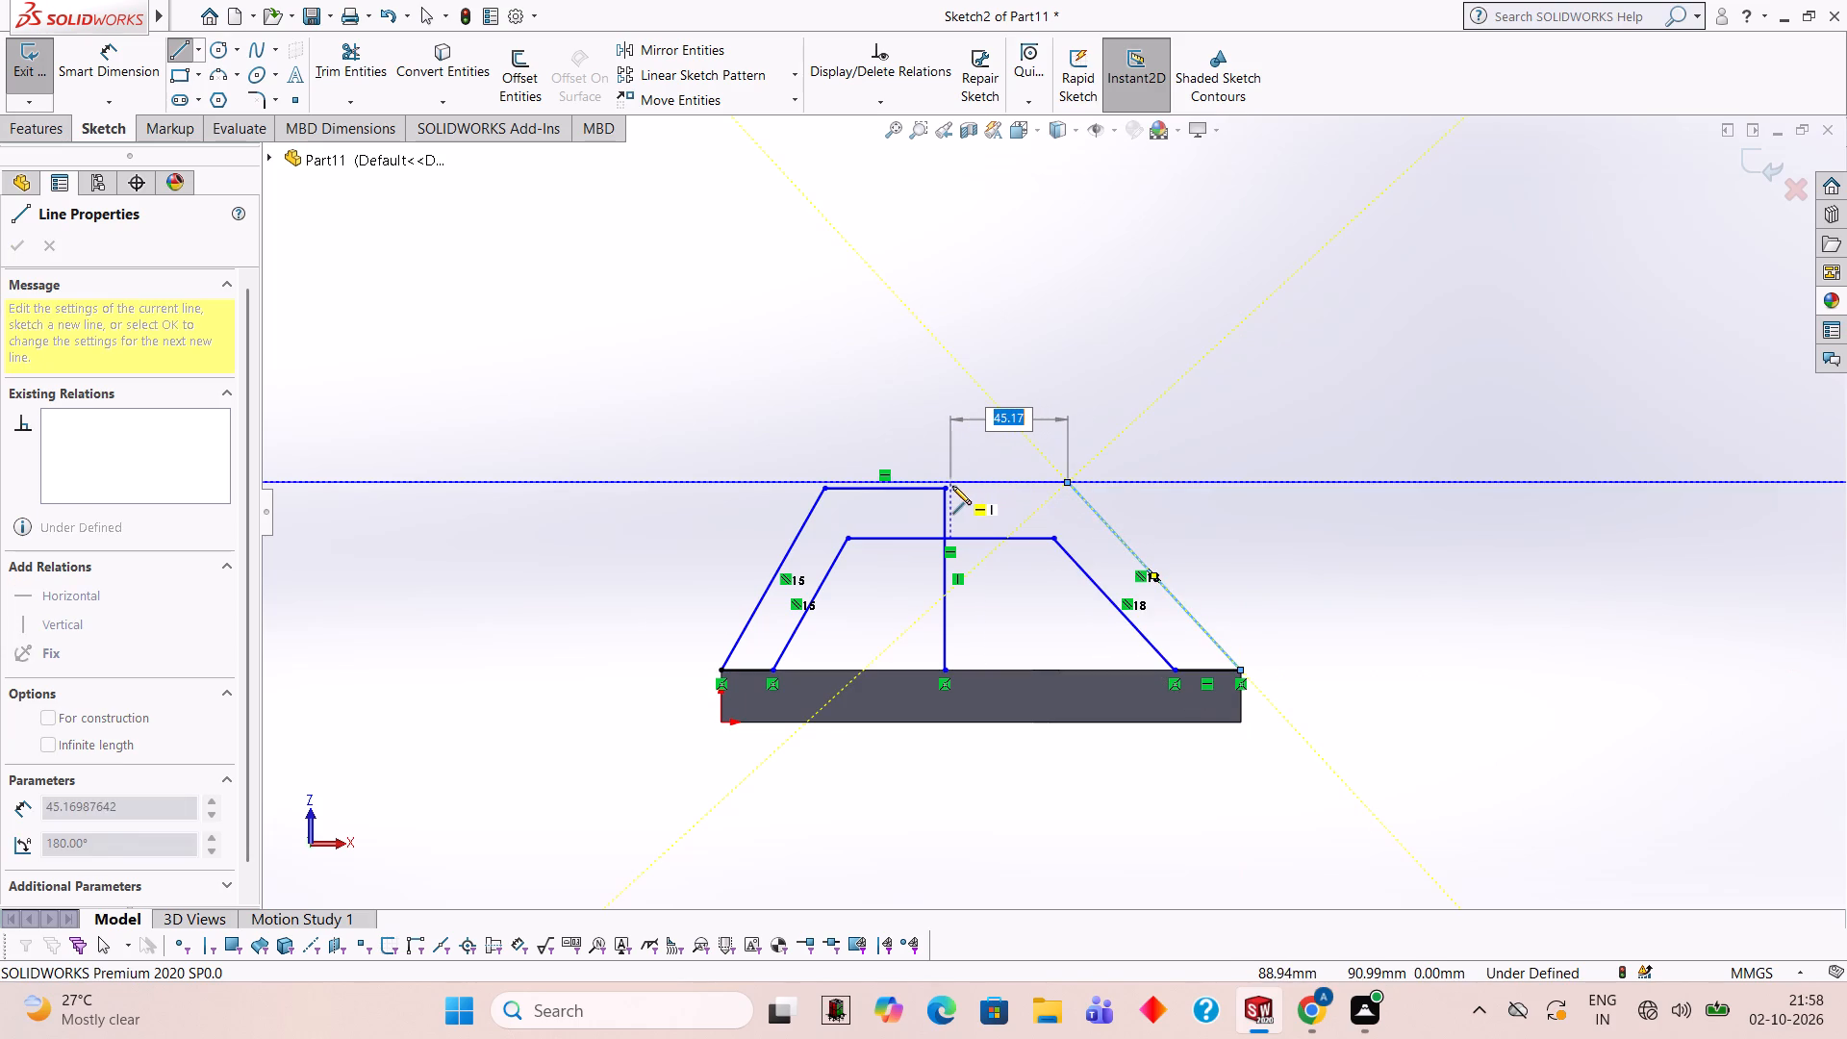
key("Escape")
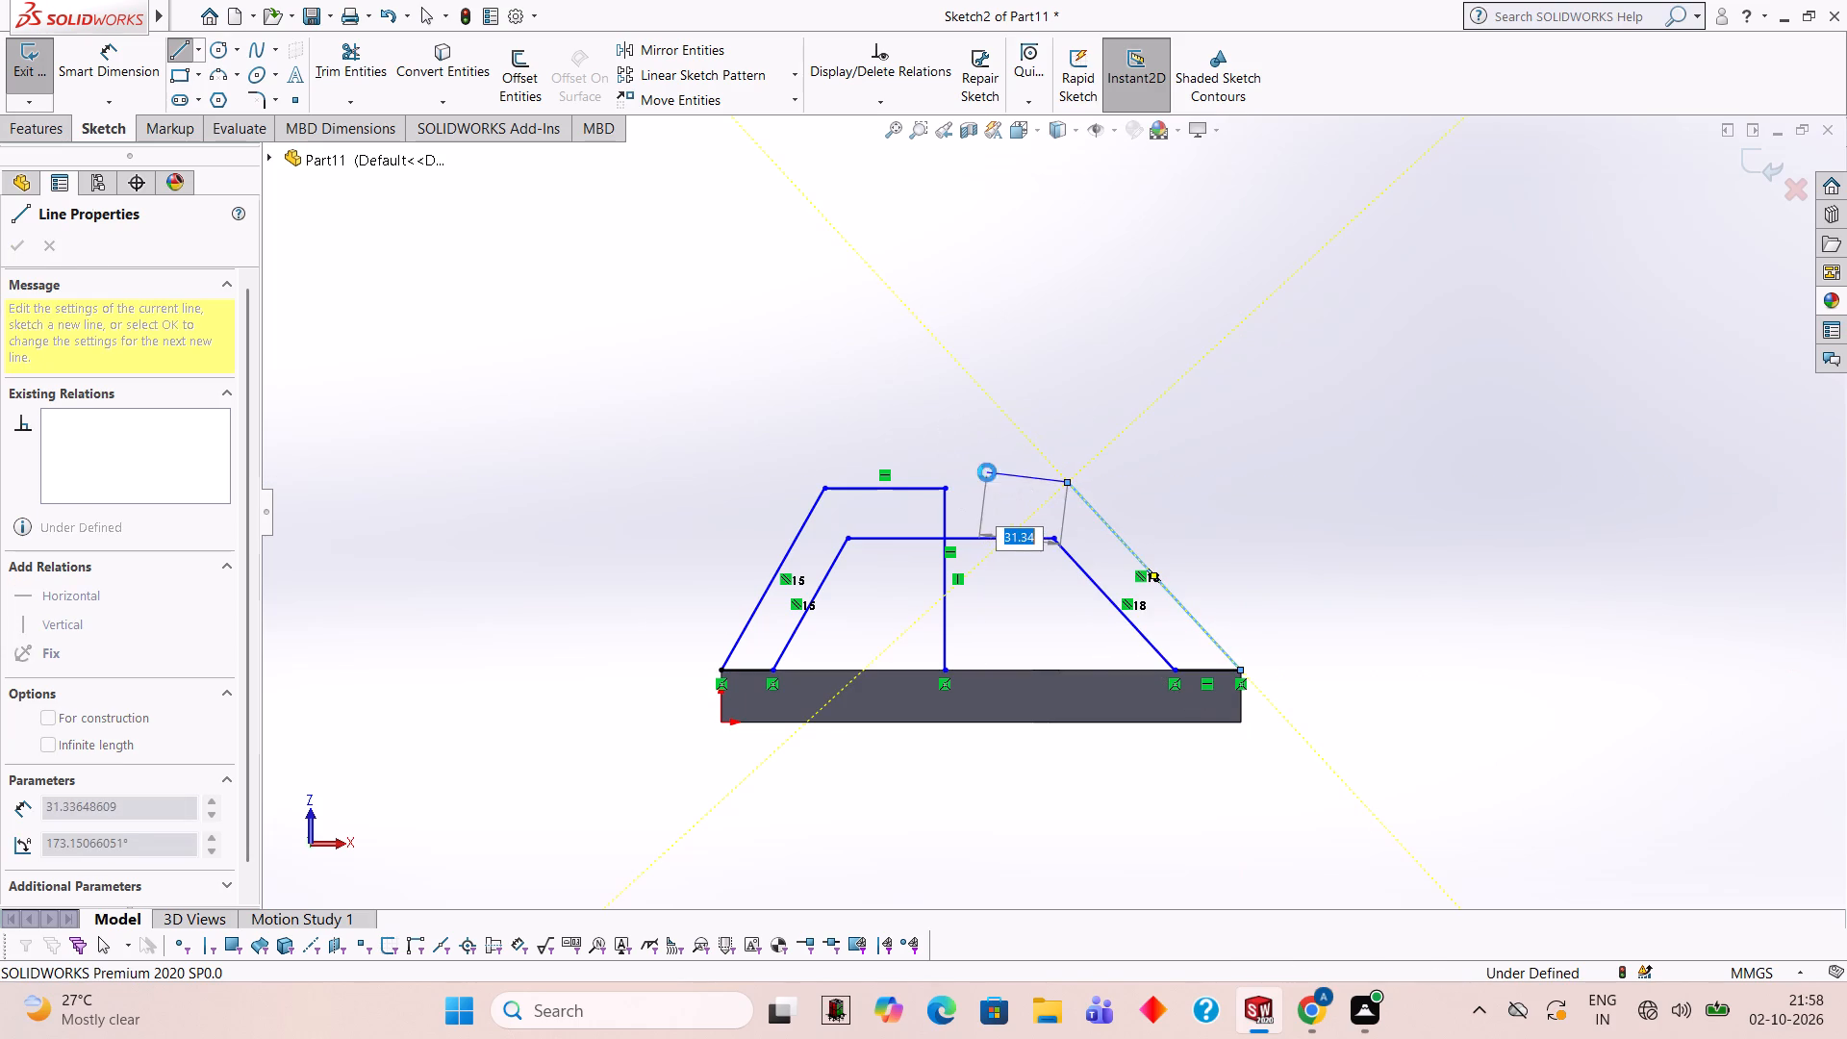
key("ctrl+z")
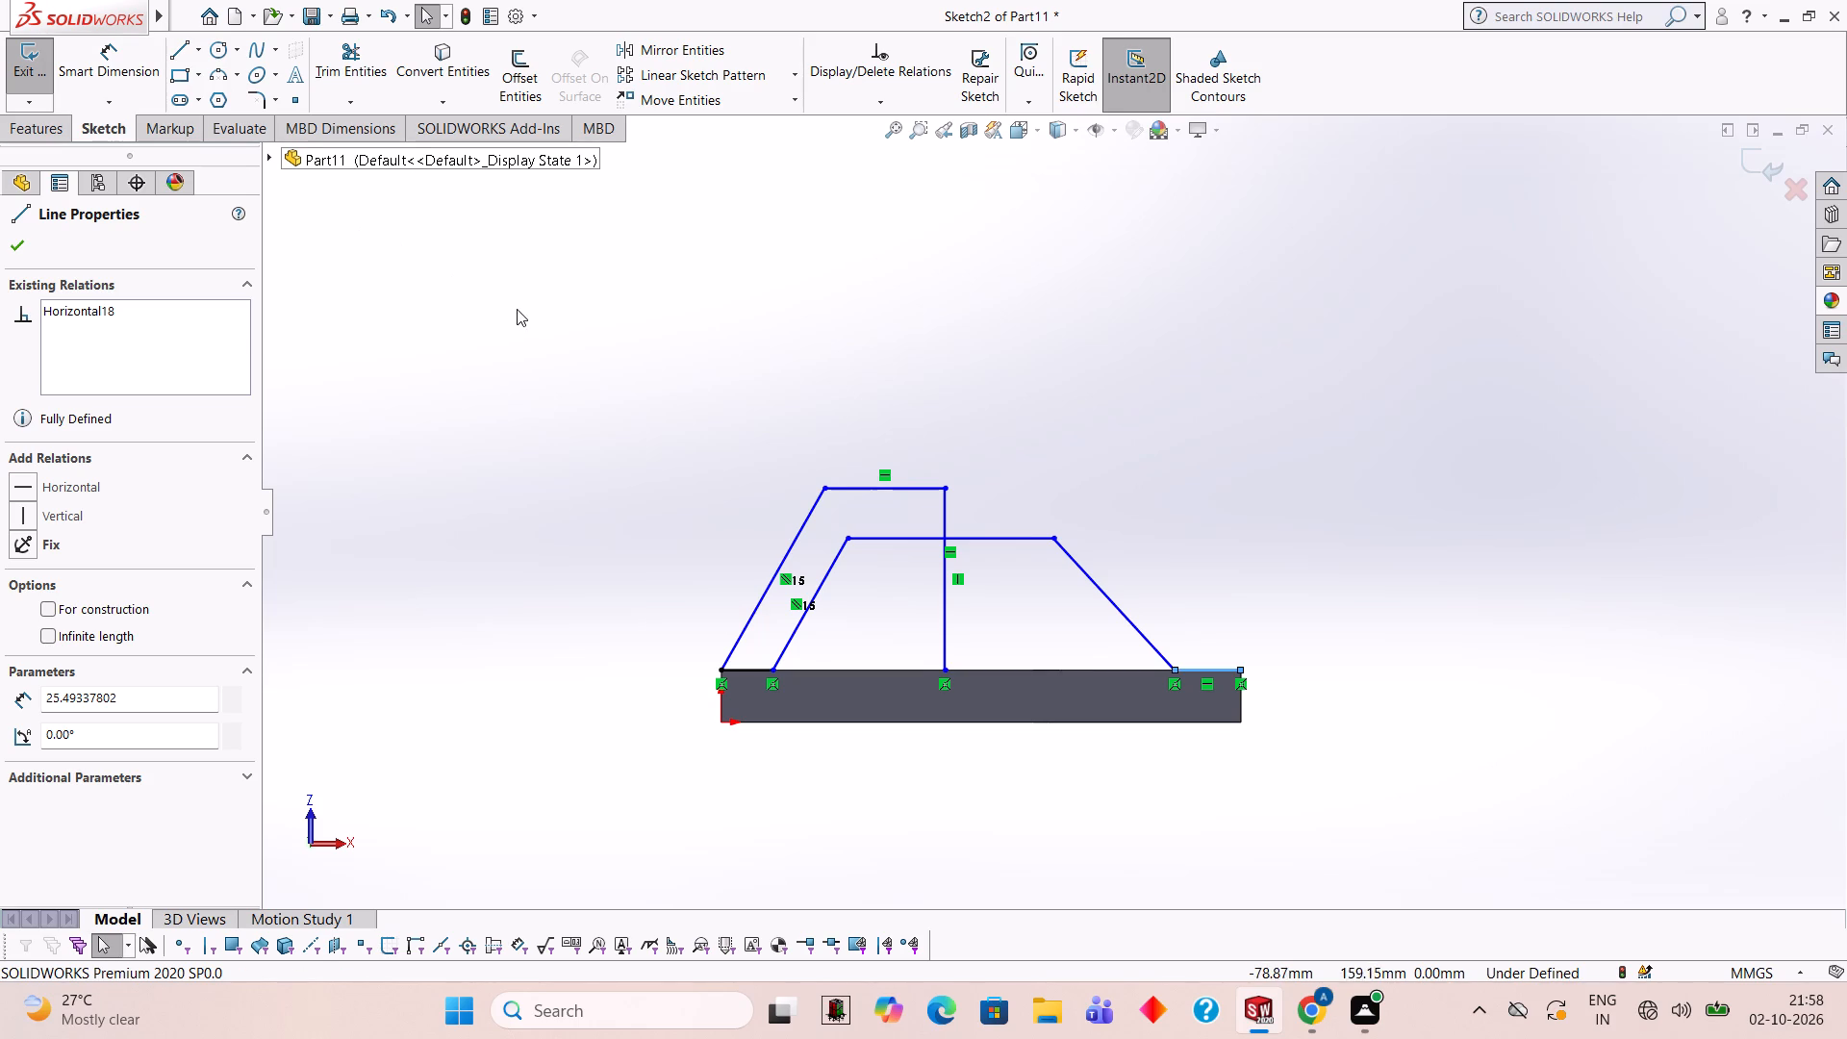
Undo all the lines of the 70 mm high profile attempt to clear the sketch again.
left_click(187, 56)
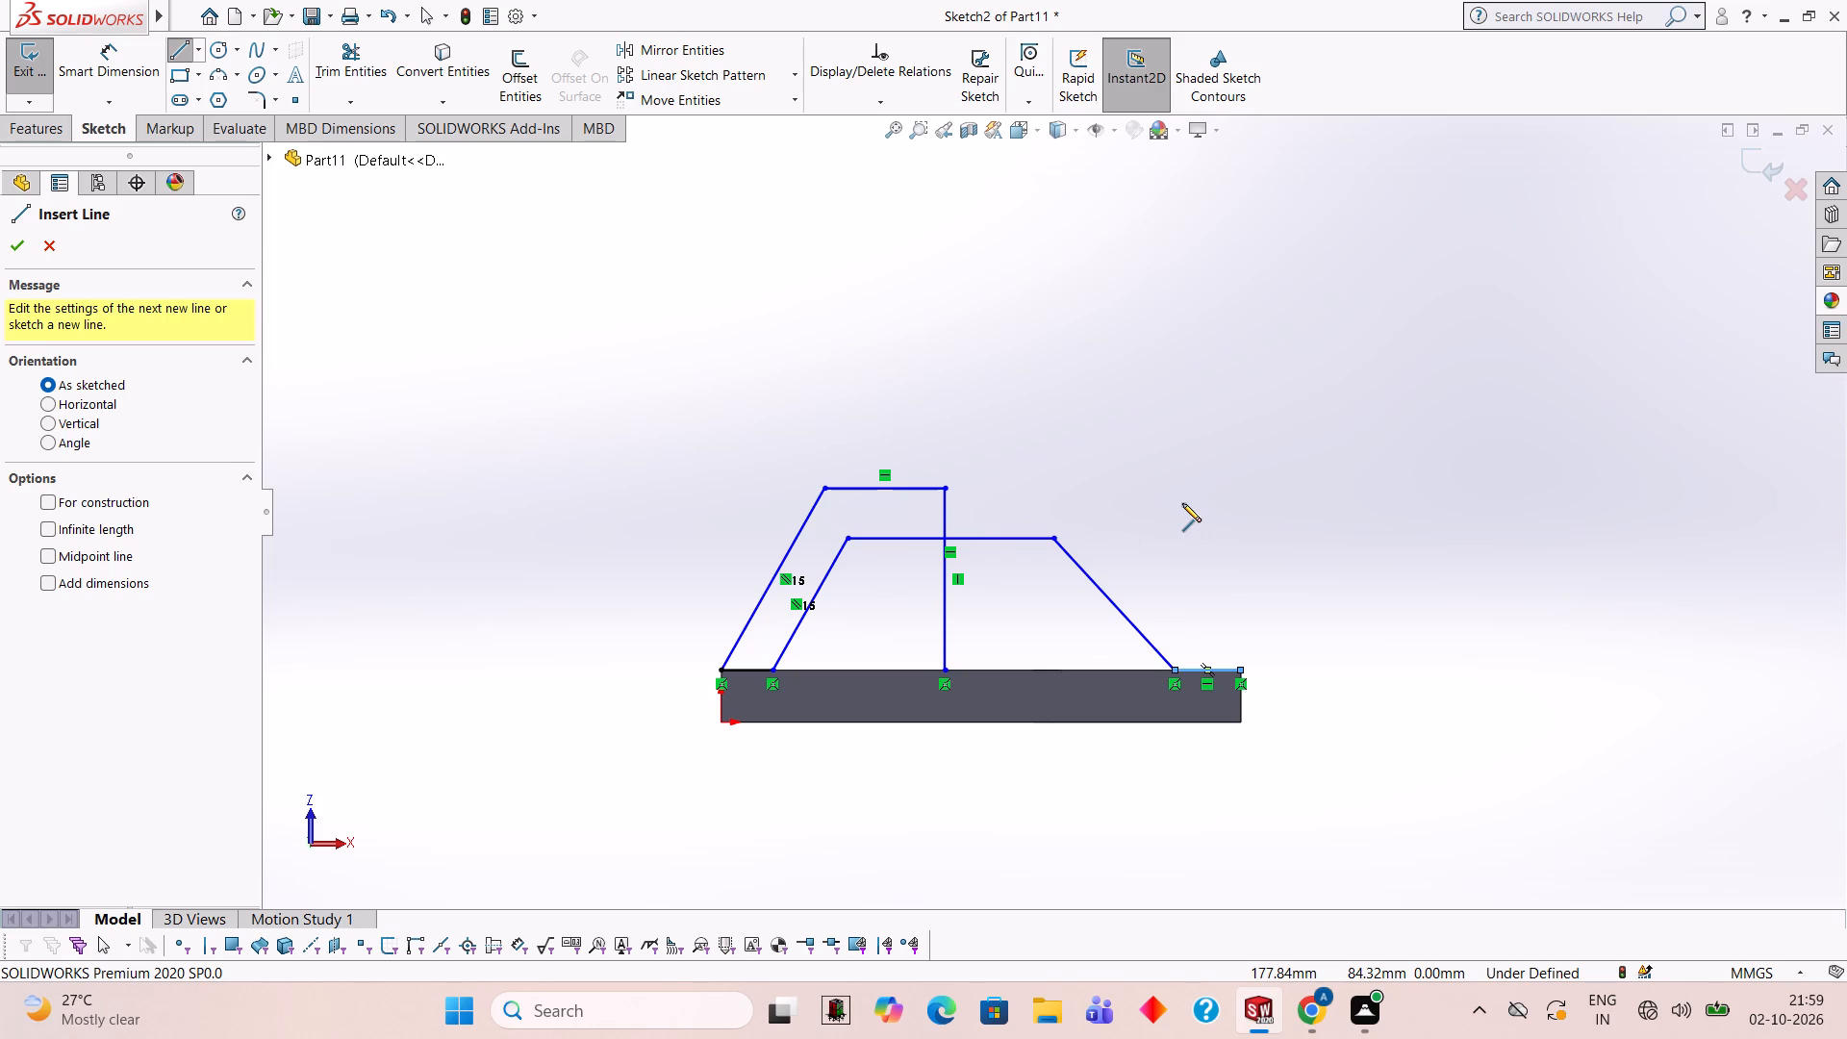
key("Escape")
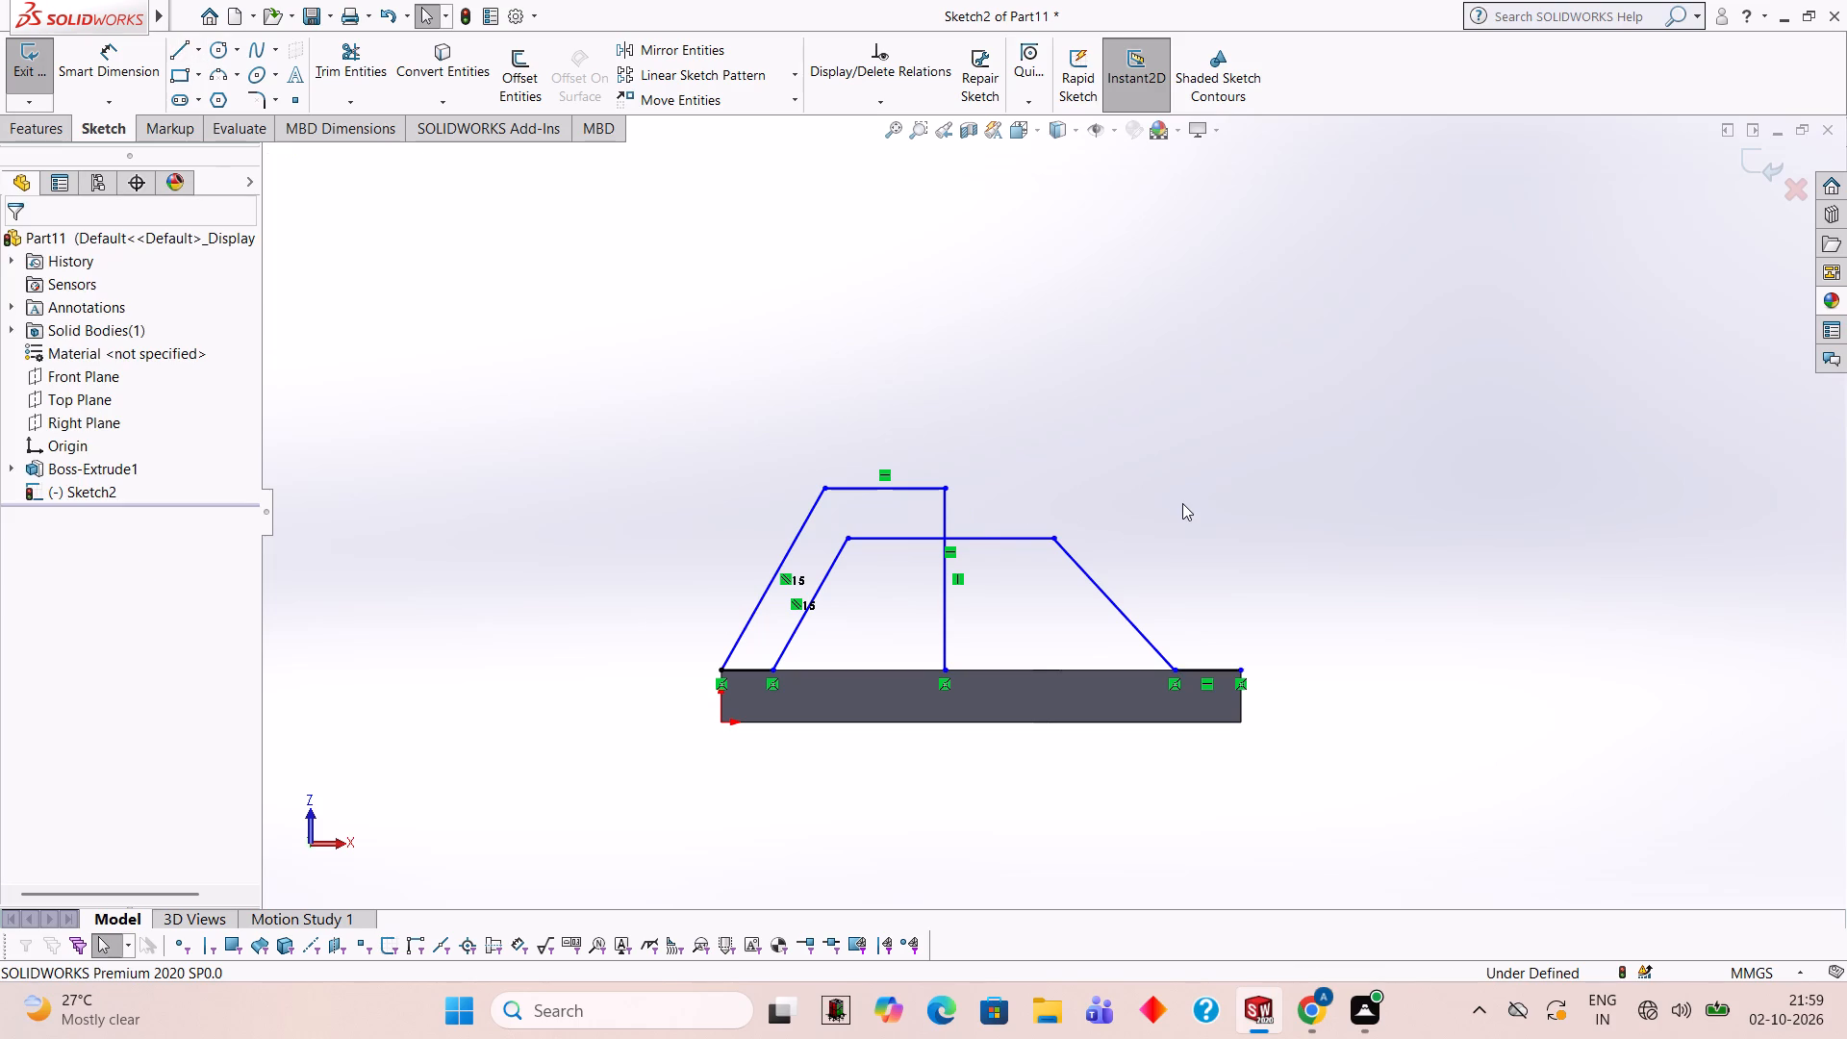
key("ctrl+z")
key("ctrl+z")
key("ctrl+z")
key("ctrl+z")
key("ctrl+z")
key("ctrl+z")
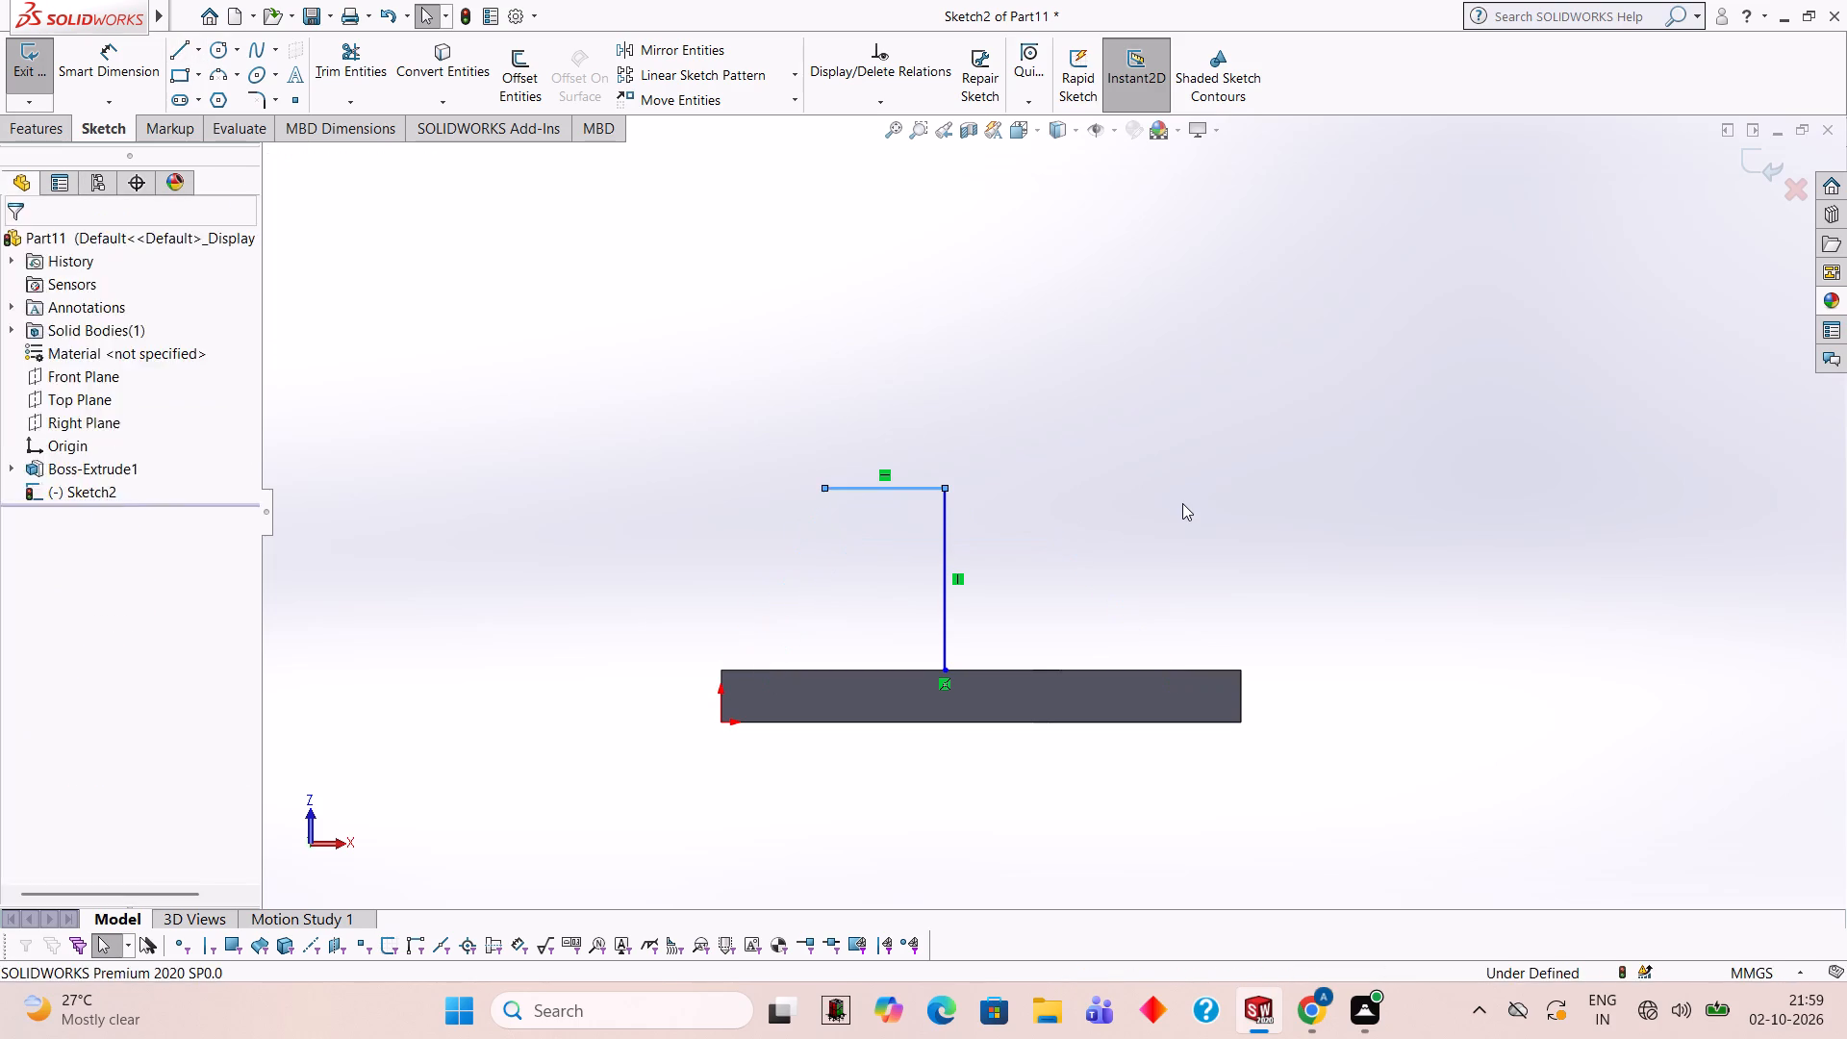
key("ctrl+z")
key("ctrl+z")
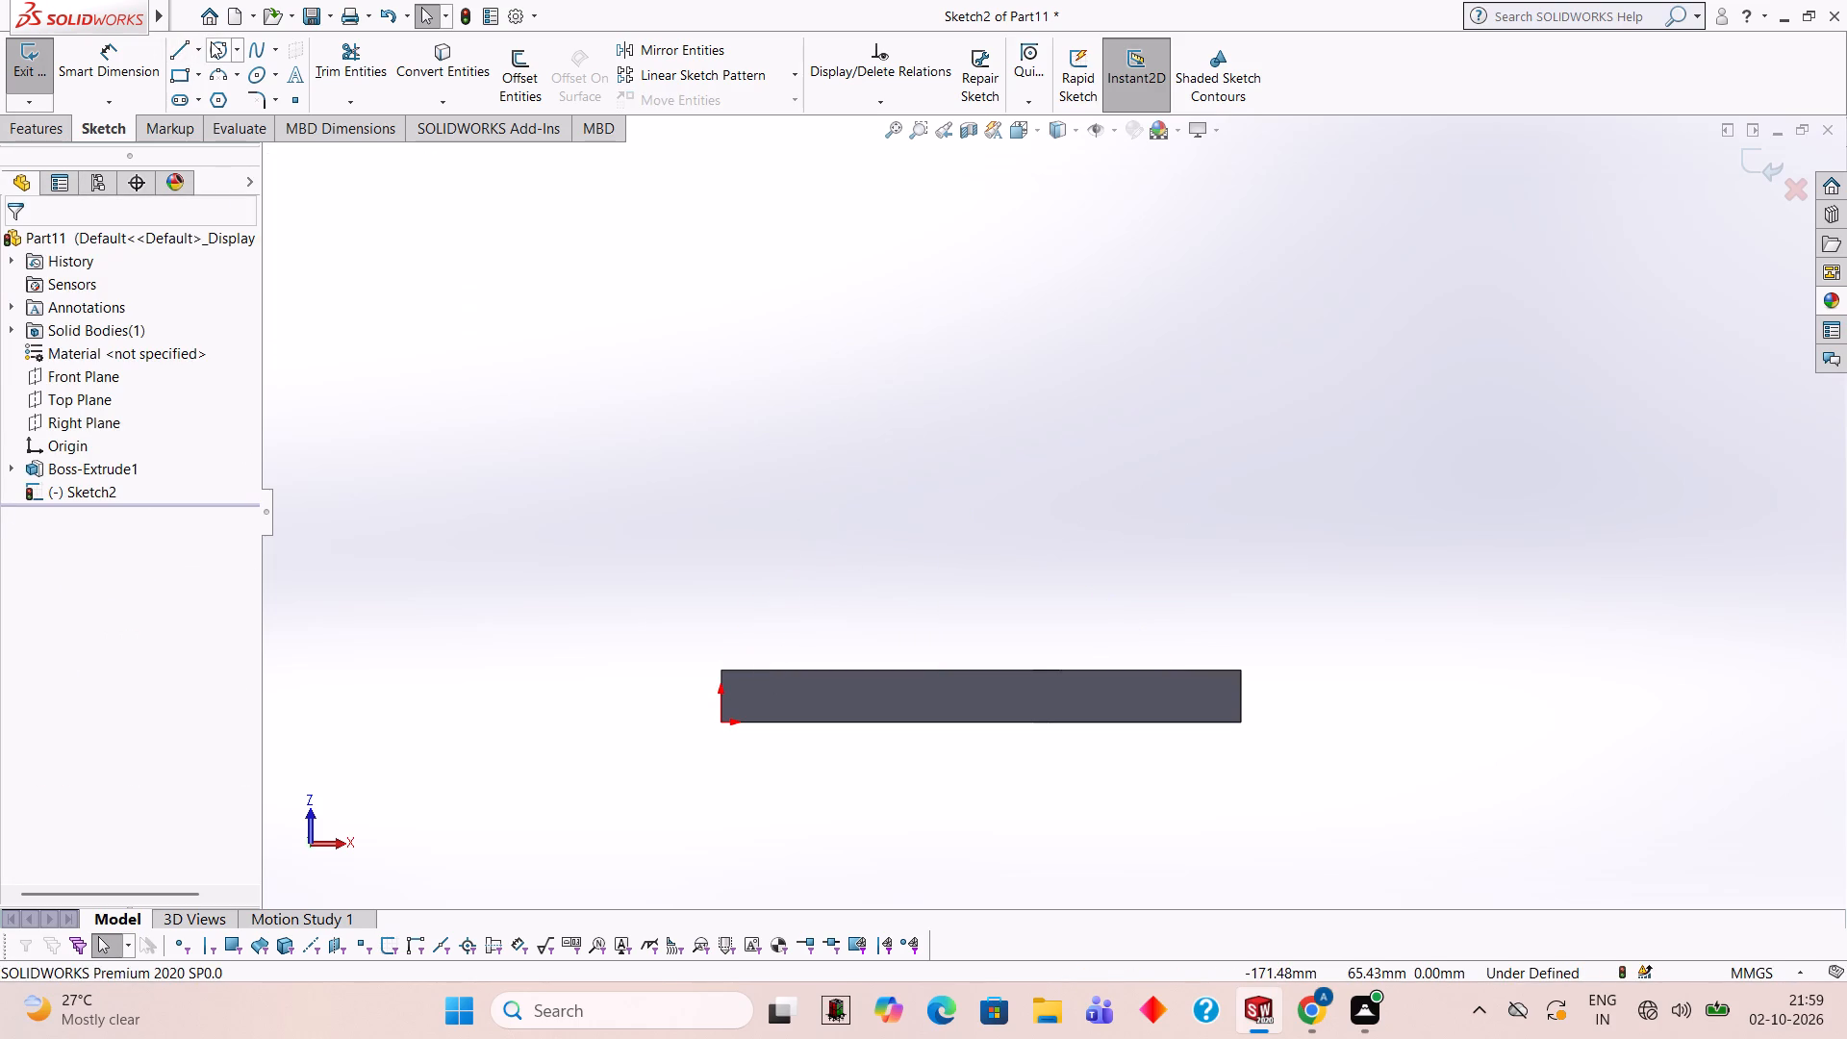
Sketch a vertical line about 95 mm high from near the middle of the body's upper edge.
left_click(185, 42)
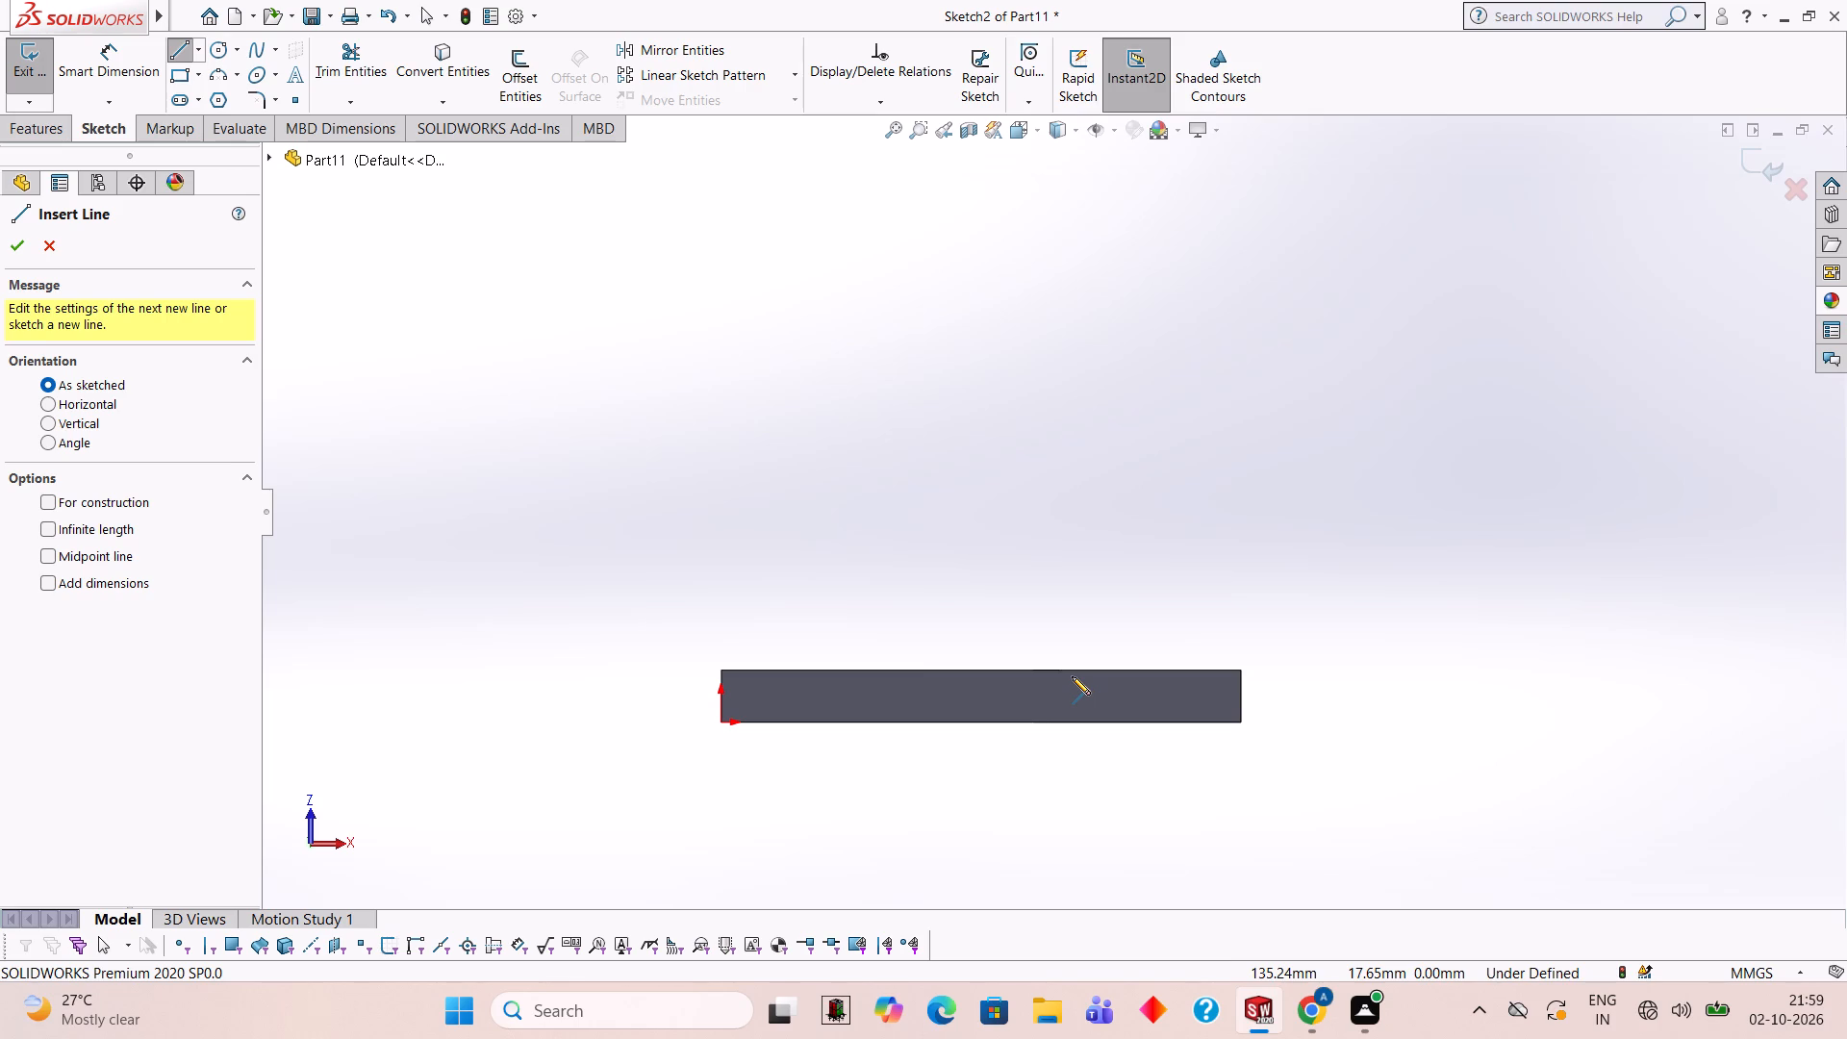
left_click(966, 672)
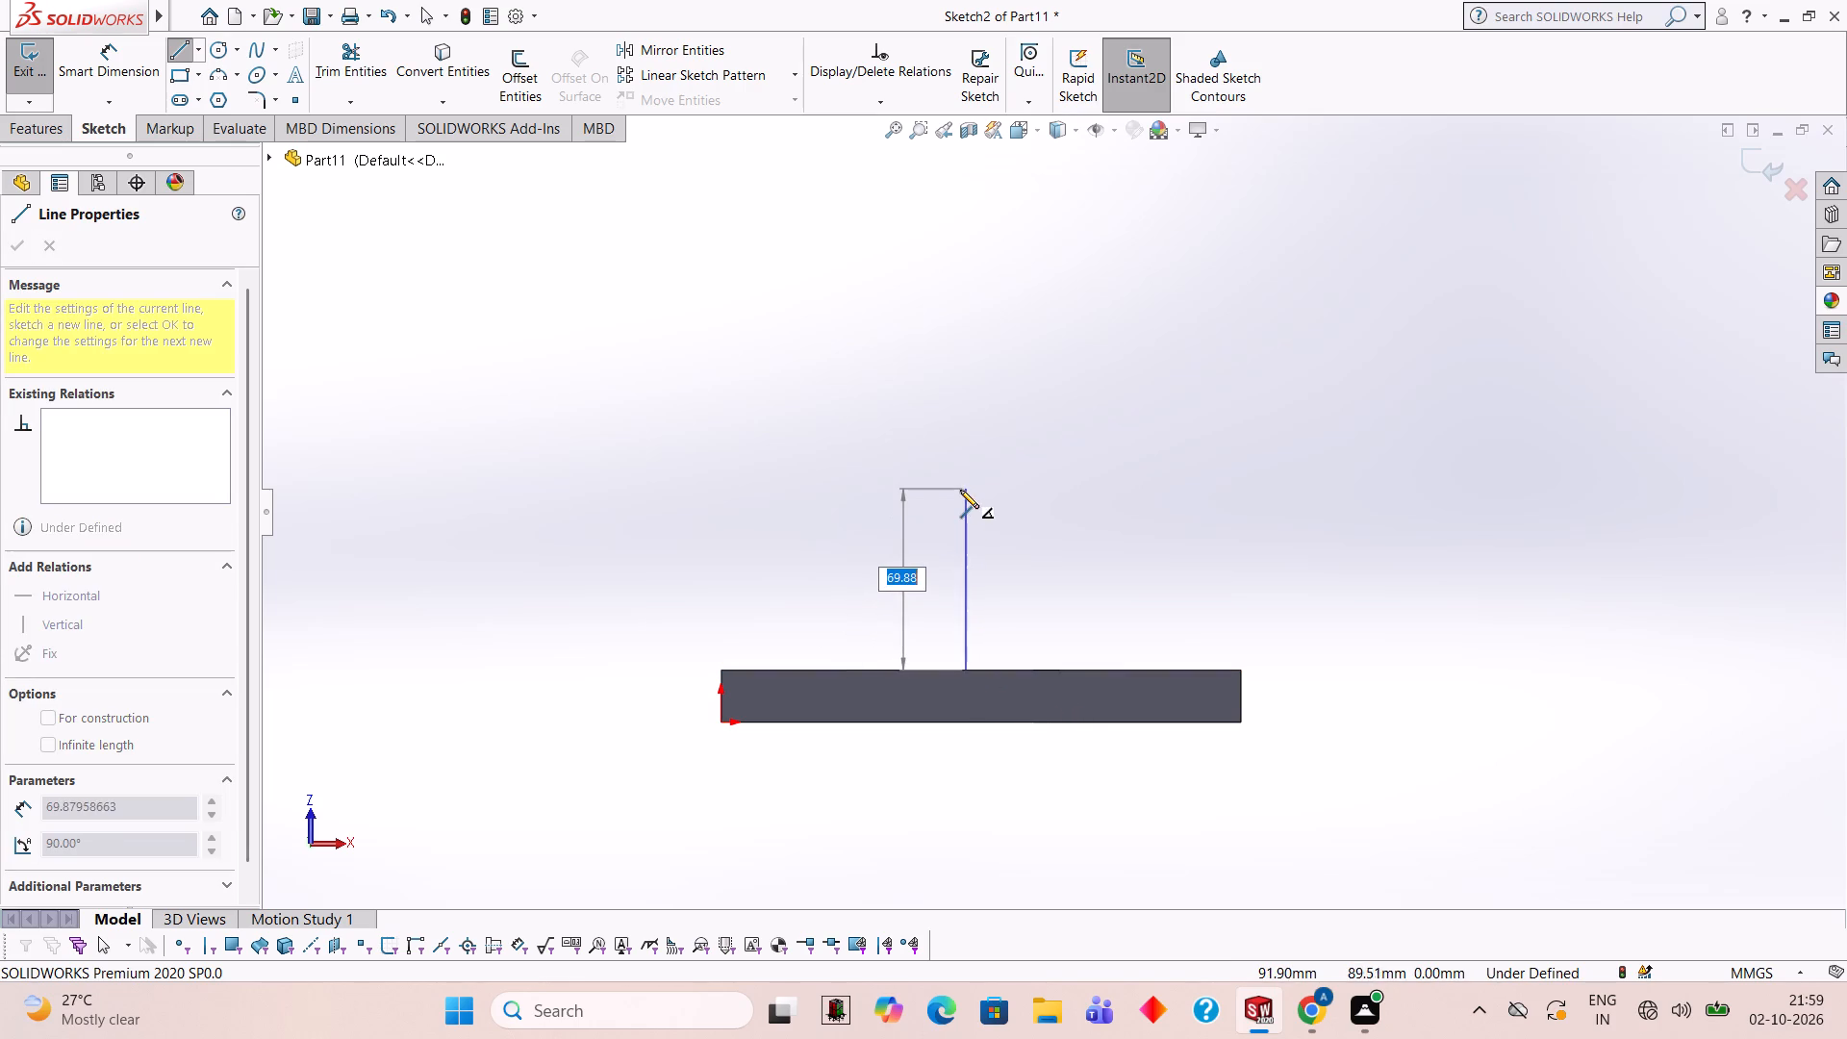
left_click(971, 422)
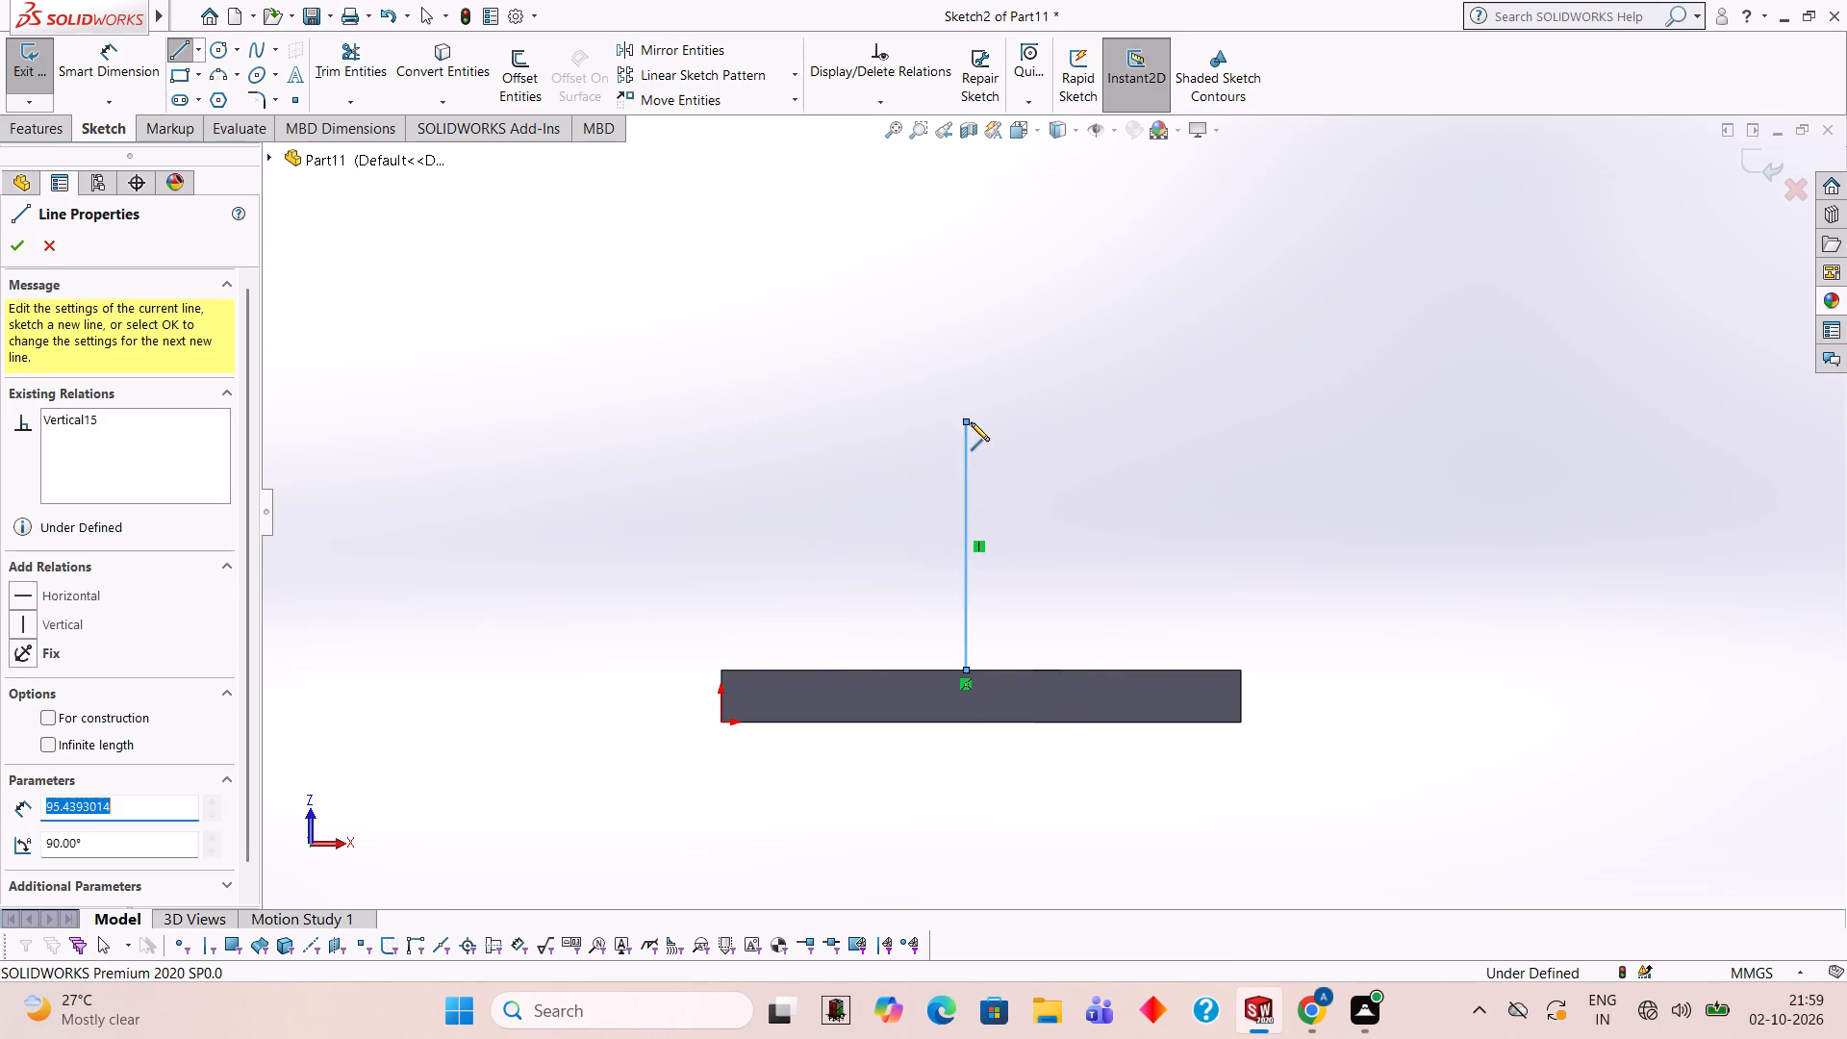
key("Escape")
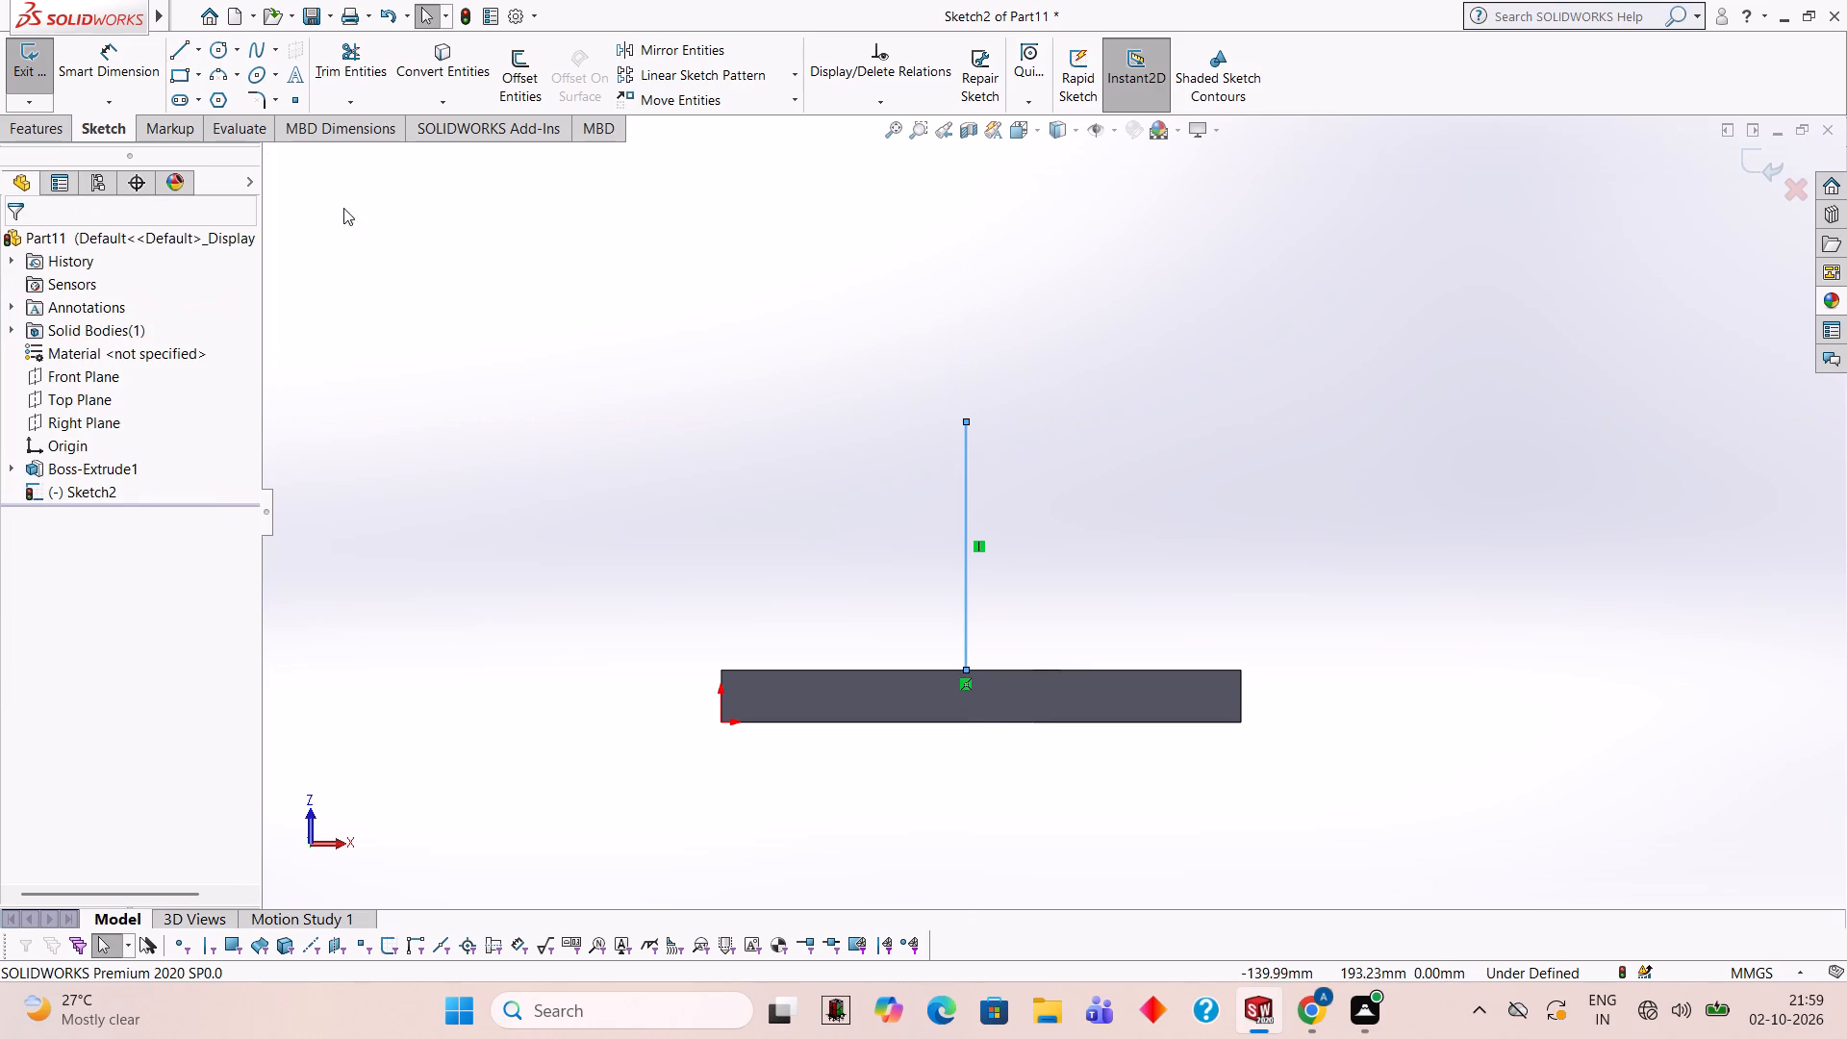
Sketch a horizontal line from the vertical's top toward the origin side, and slope it about 107 mm down to the body's near upper corner.
left_click(183, 53)
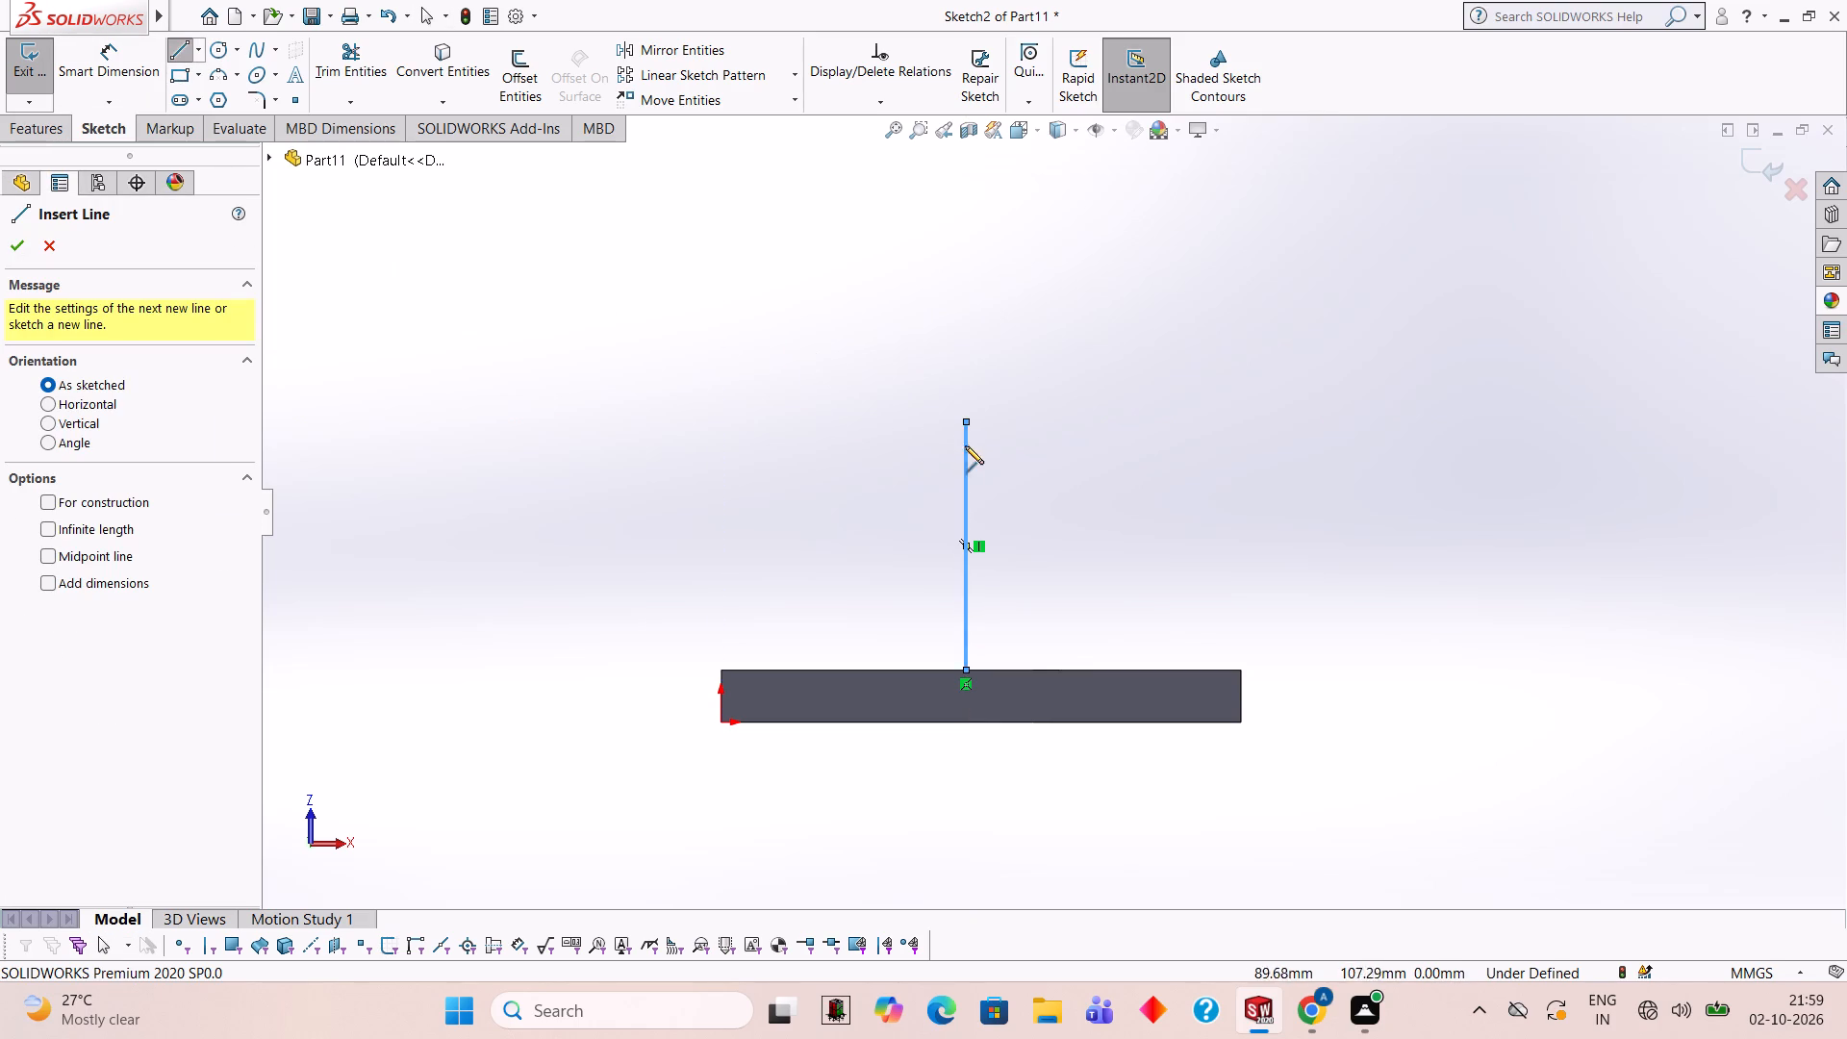
left_click(965, 421)
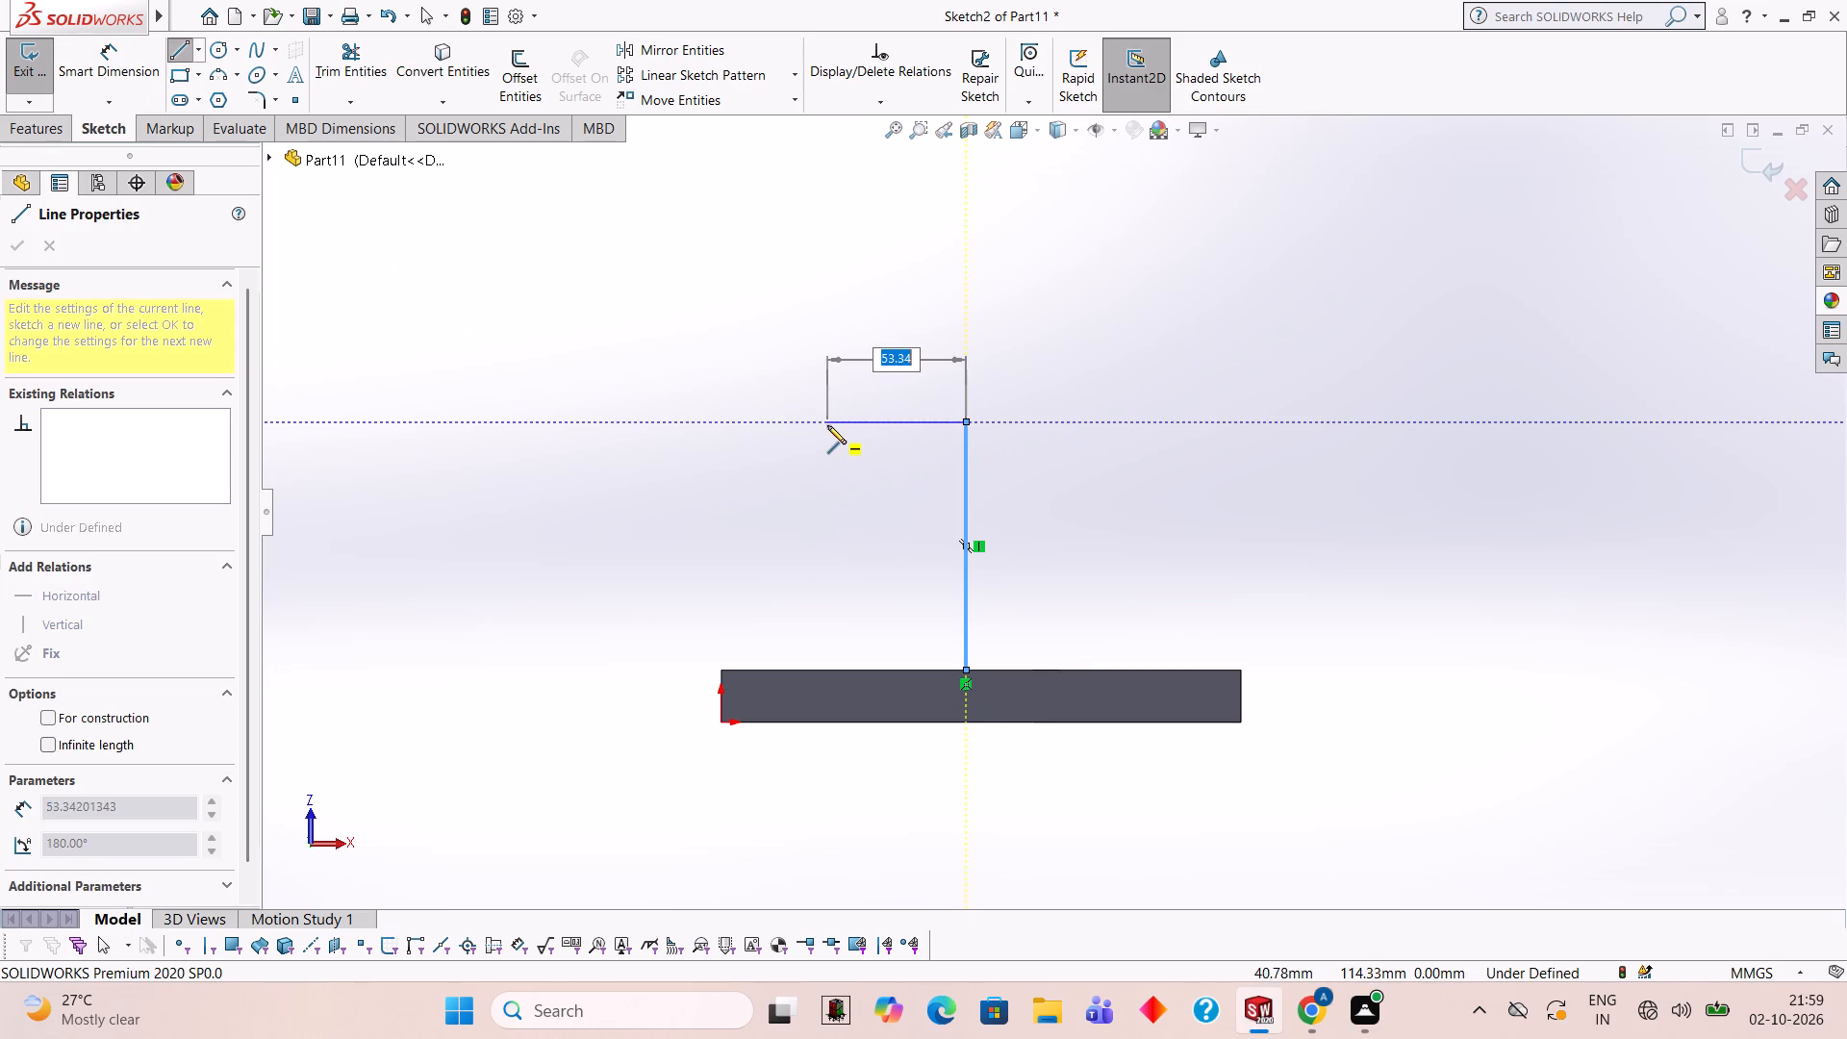
left_click(848, 419)
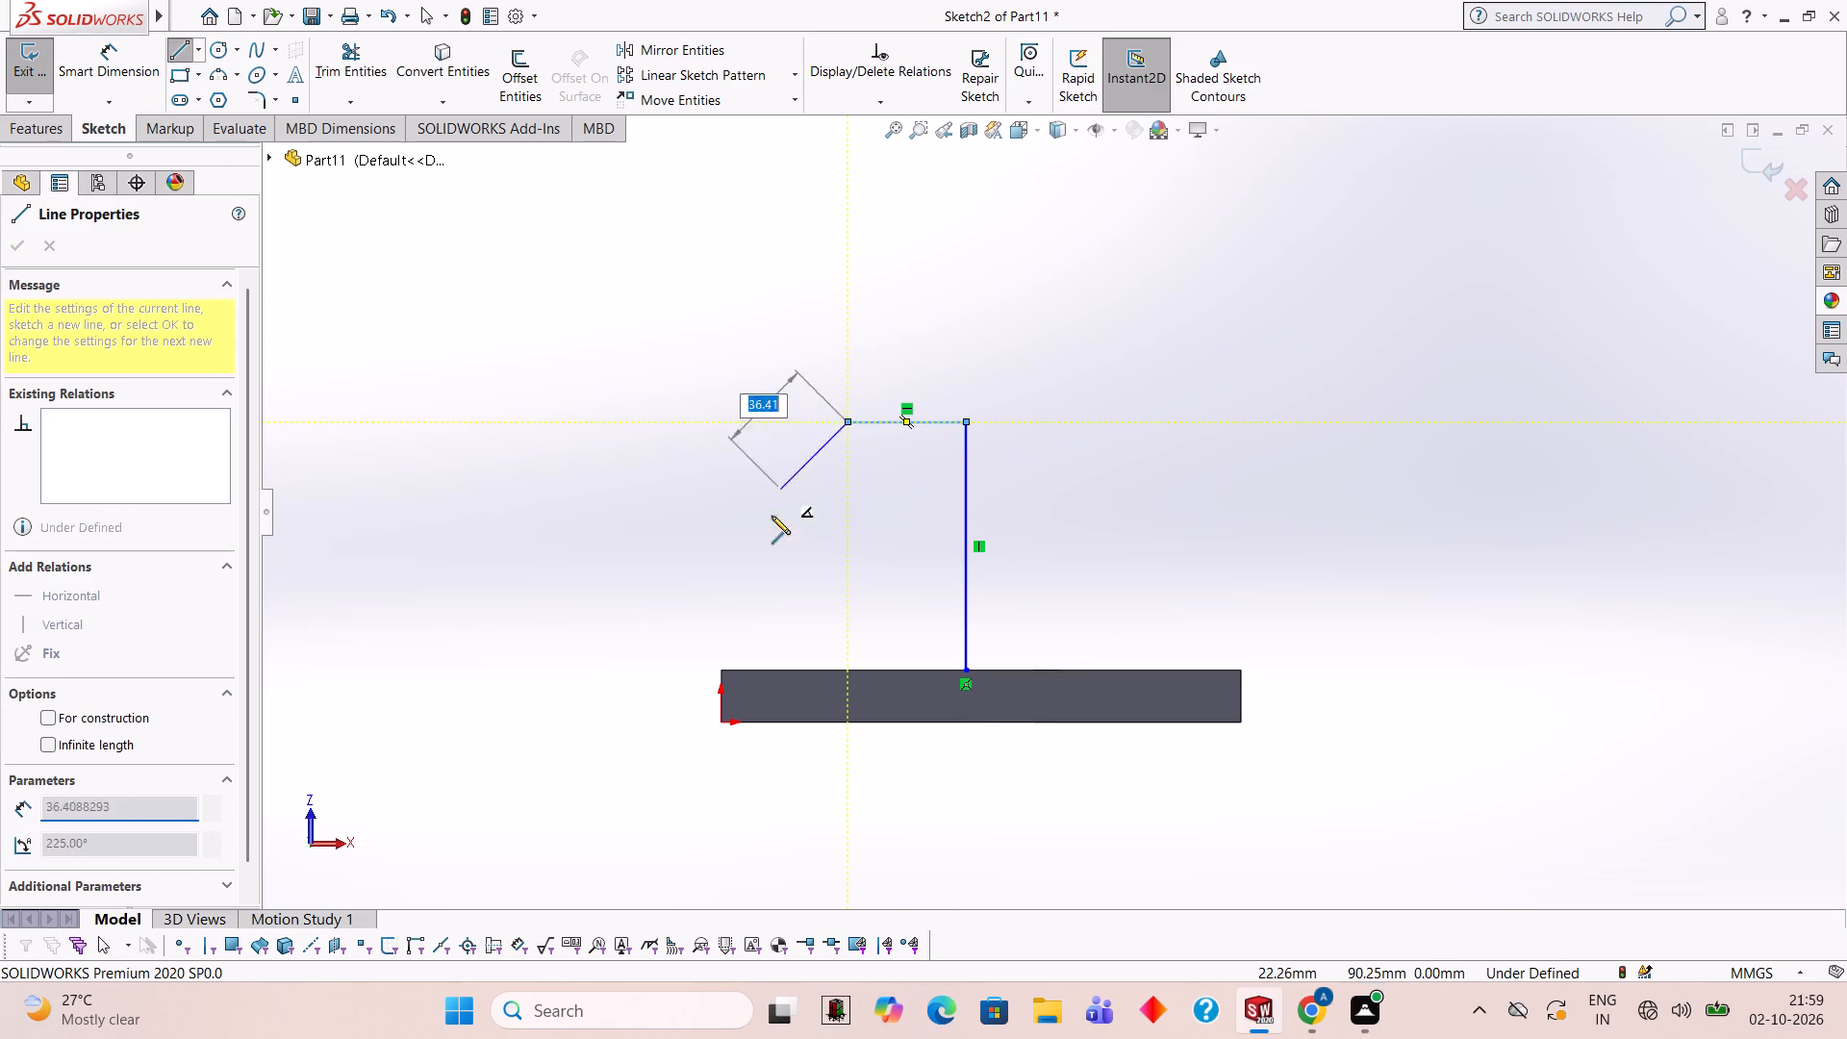
left_click(719, 670)
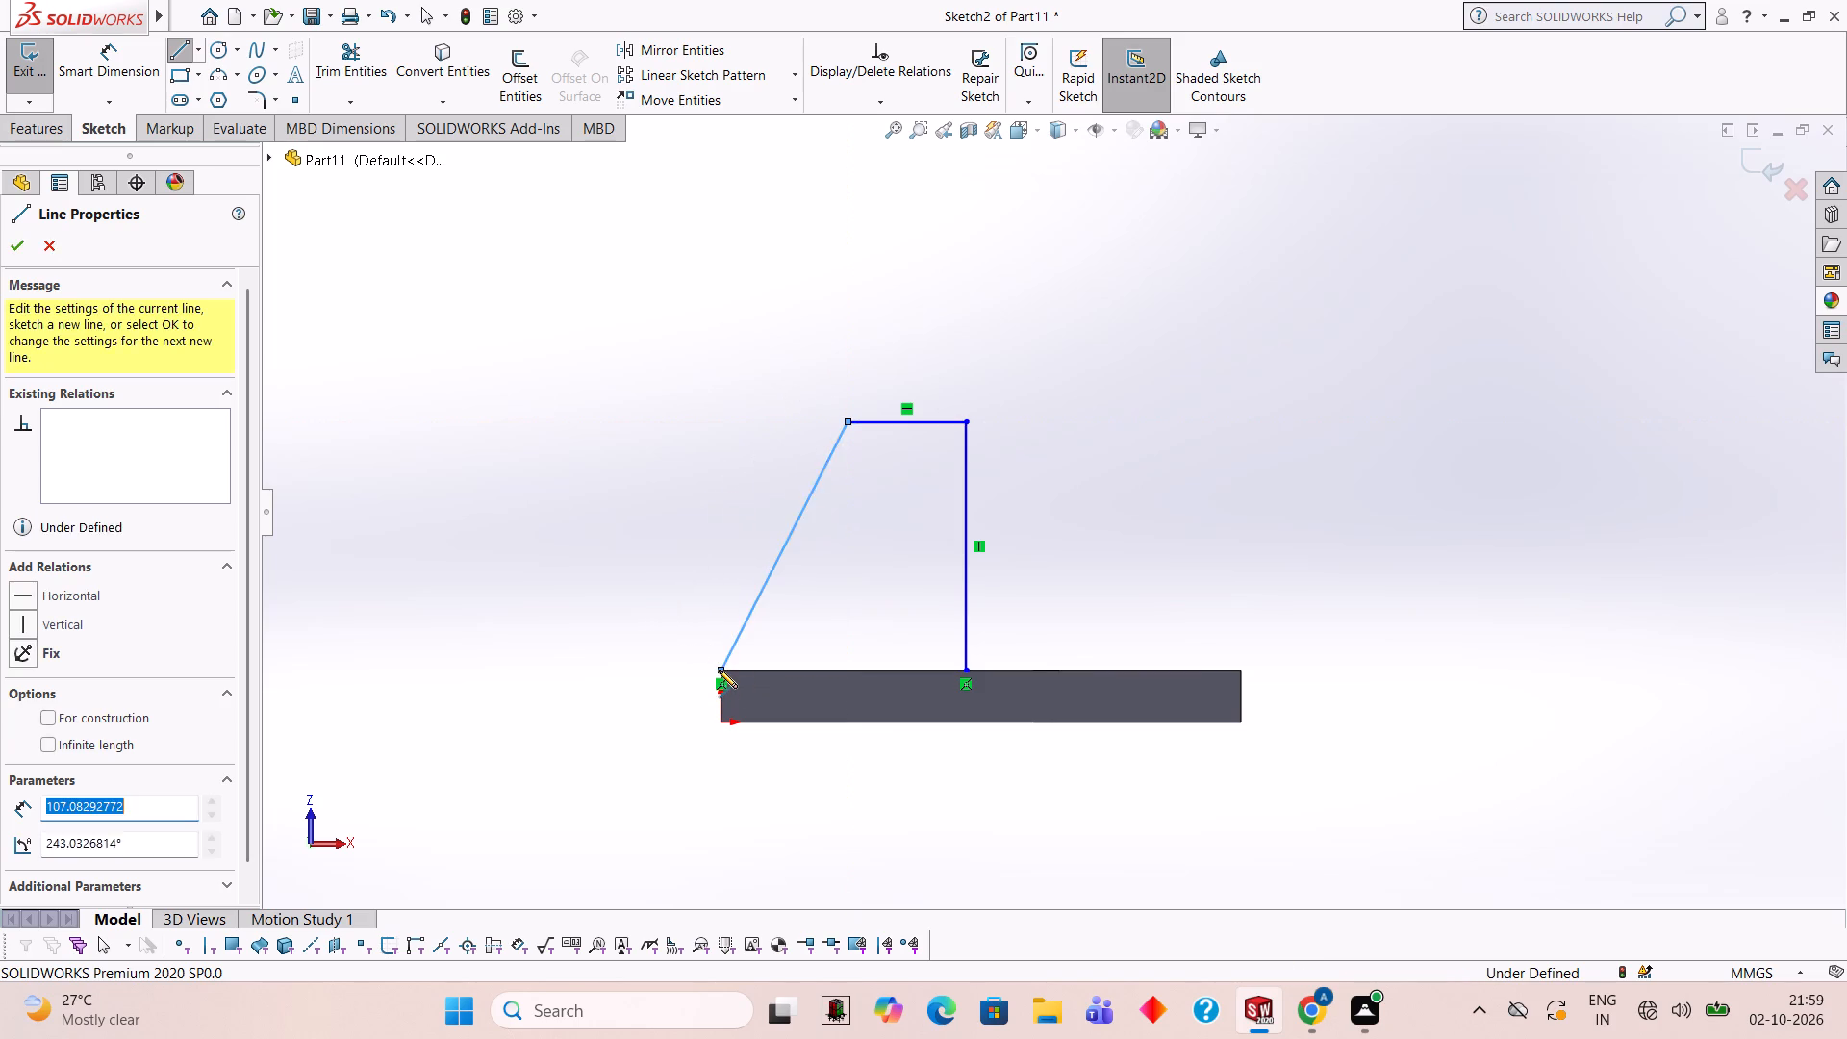
Continue along the edge into an inner outline with a slope parallel to the outer one, an about 62 mm top and a slope down, ending at the far corner.
left_click(781, 665)
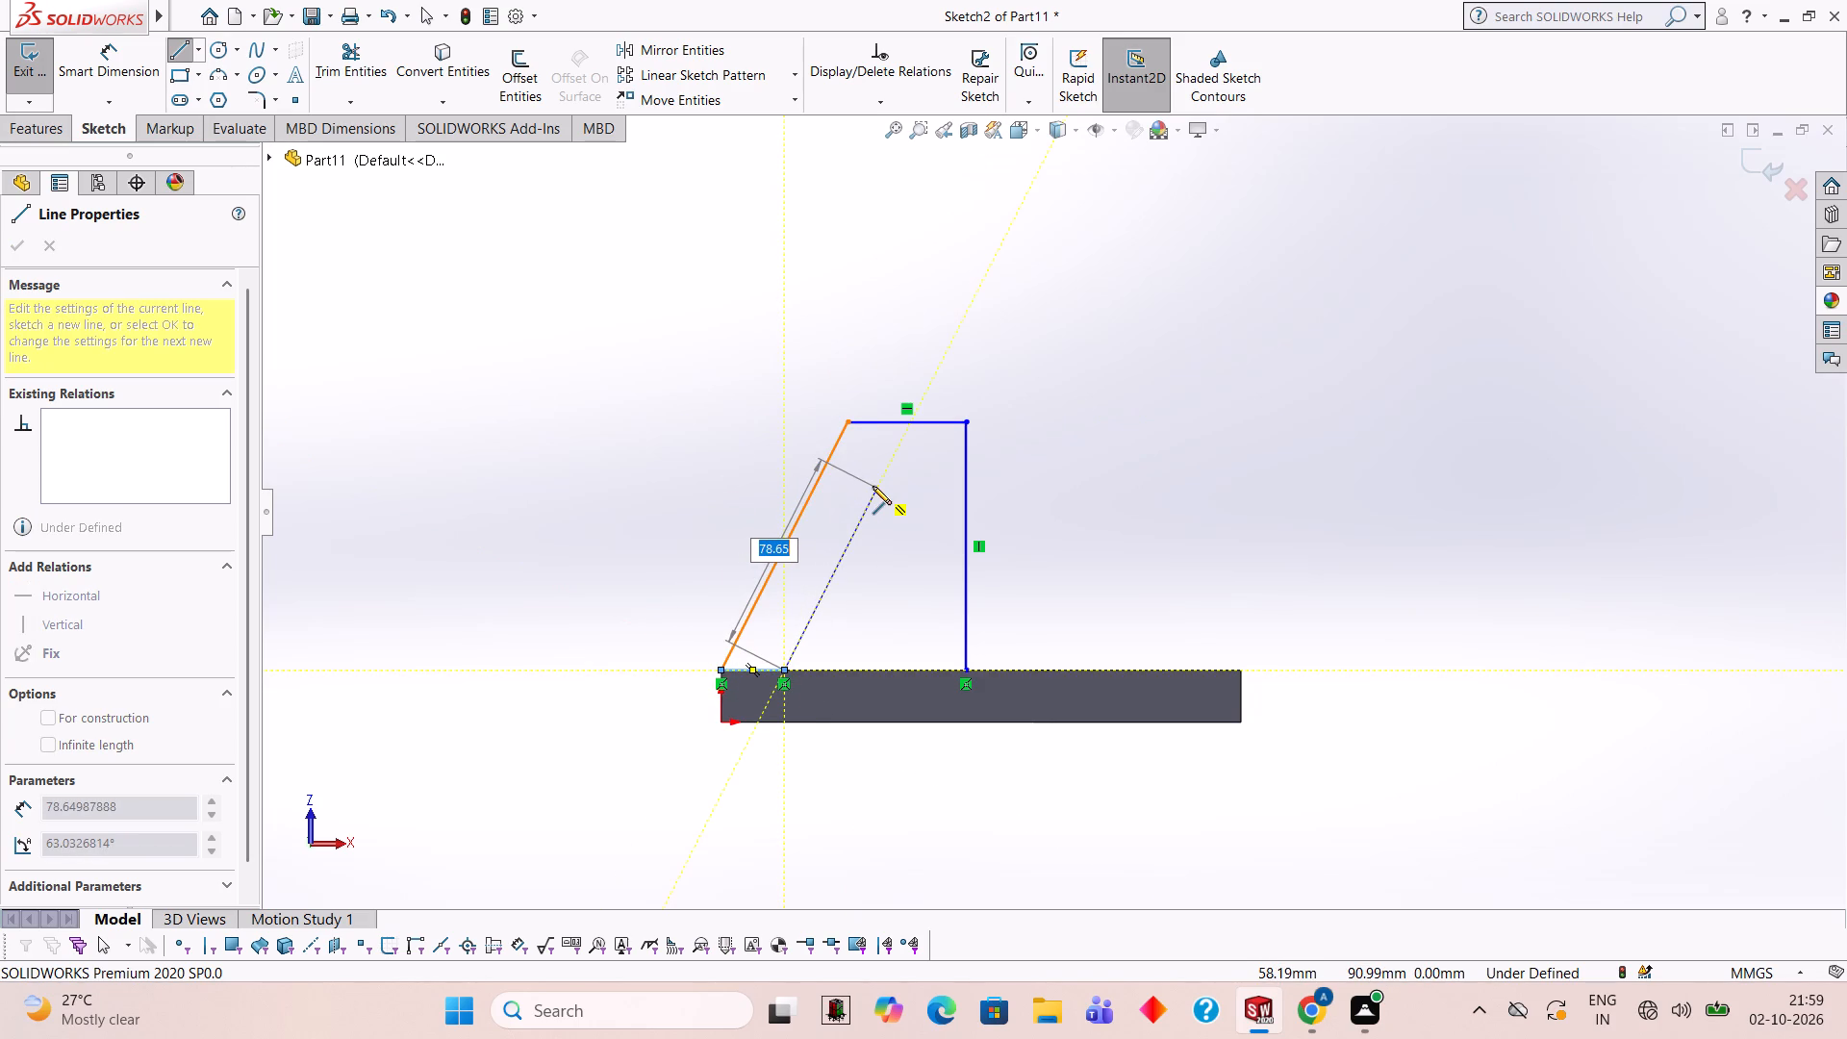
left_click(873, 486)
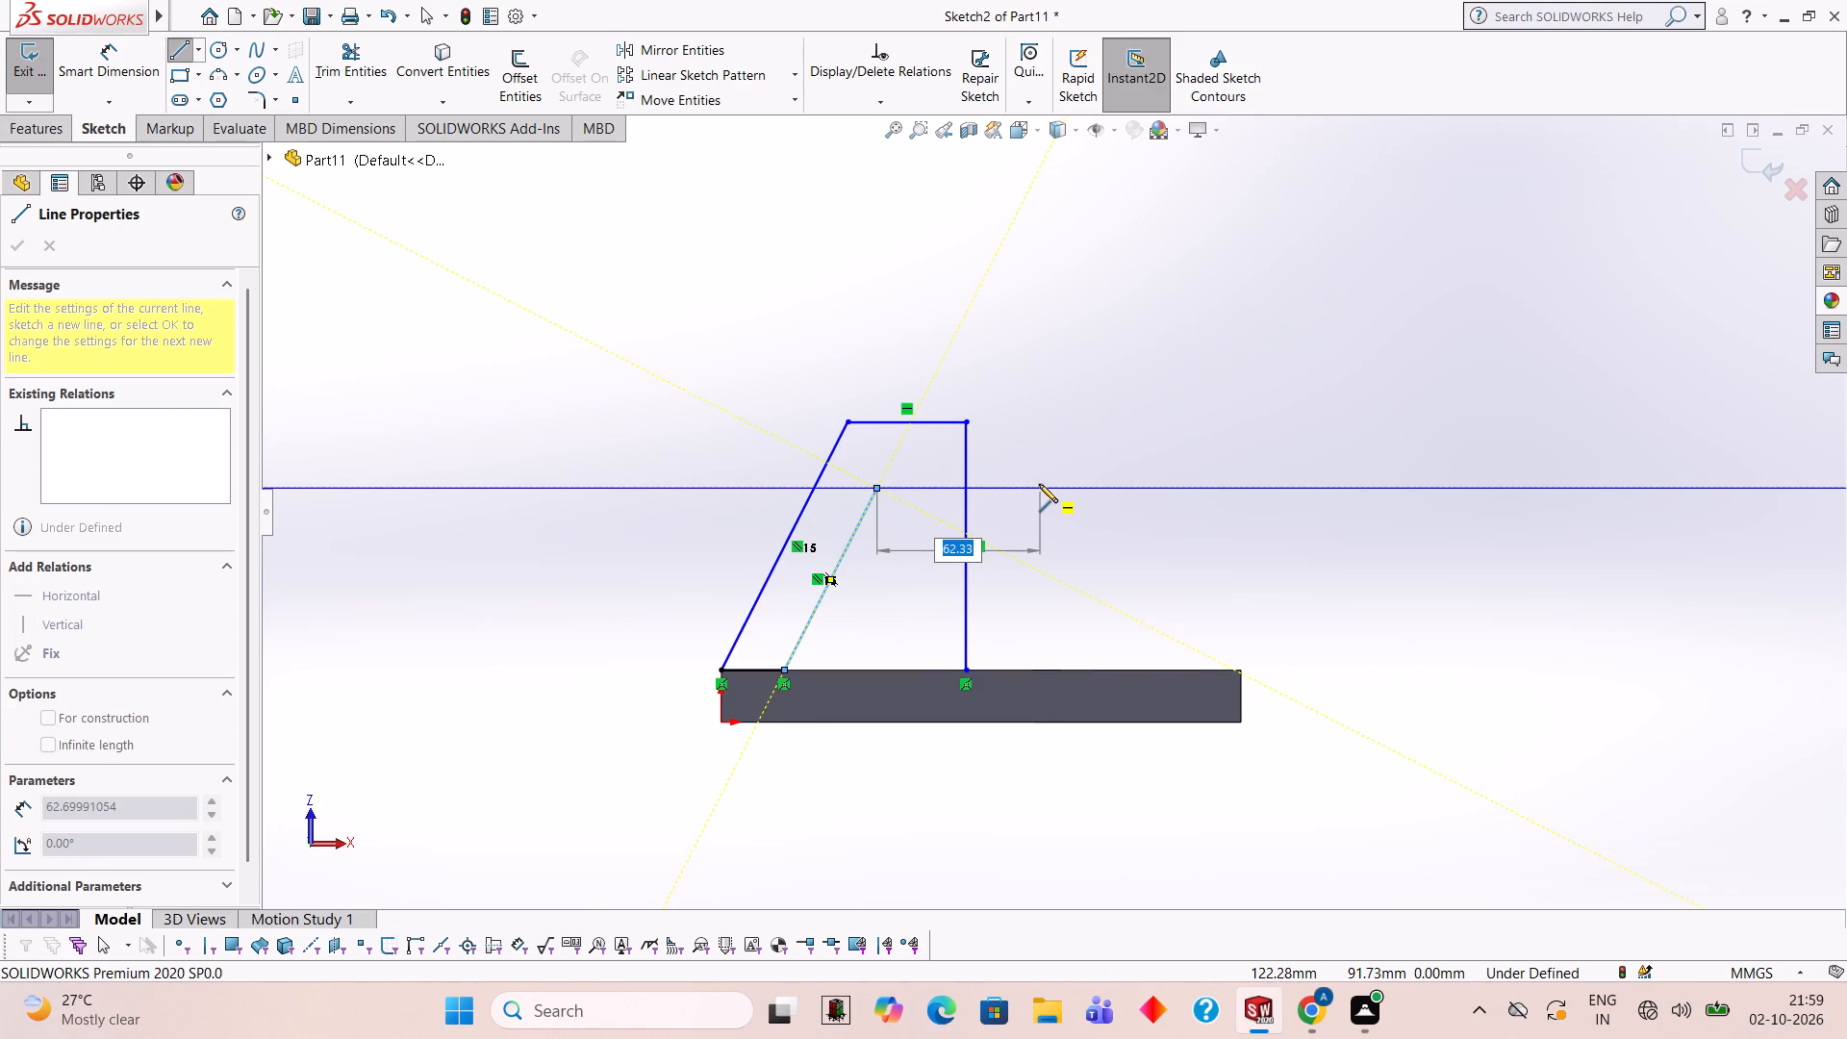
left_click(1038, 484)
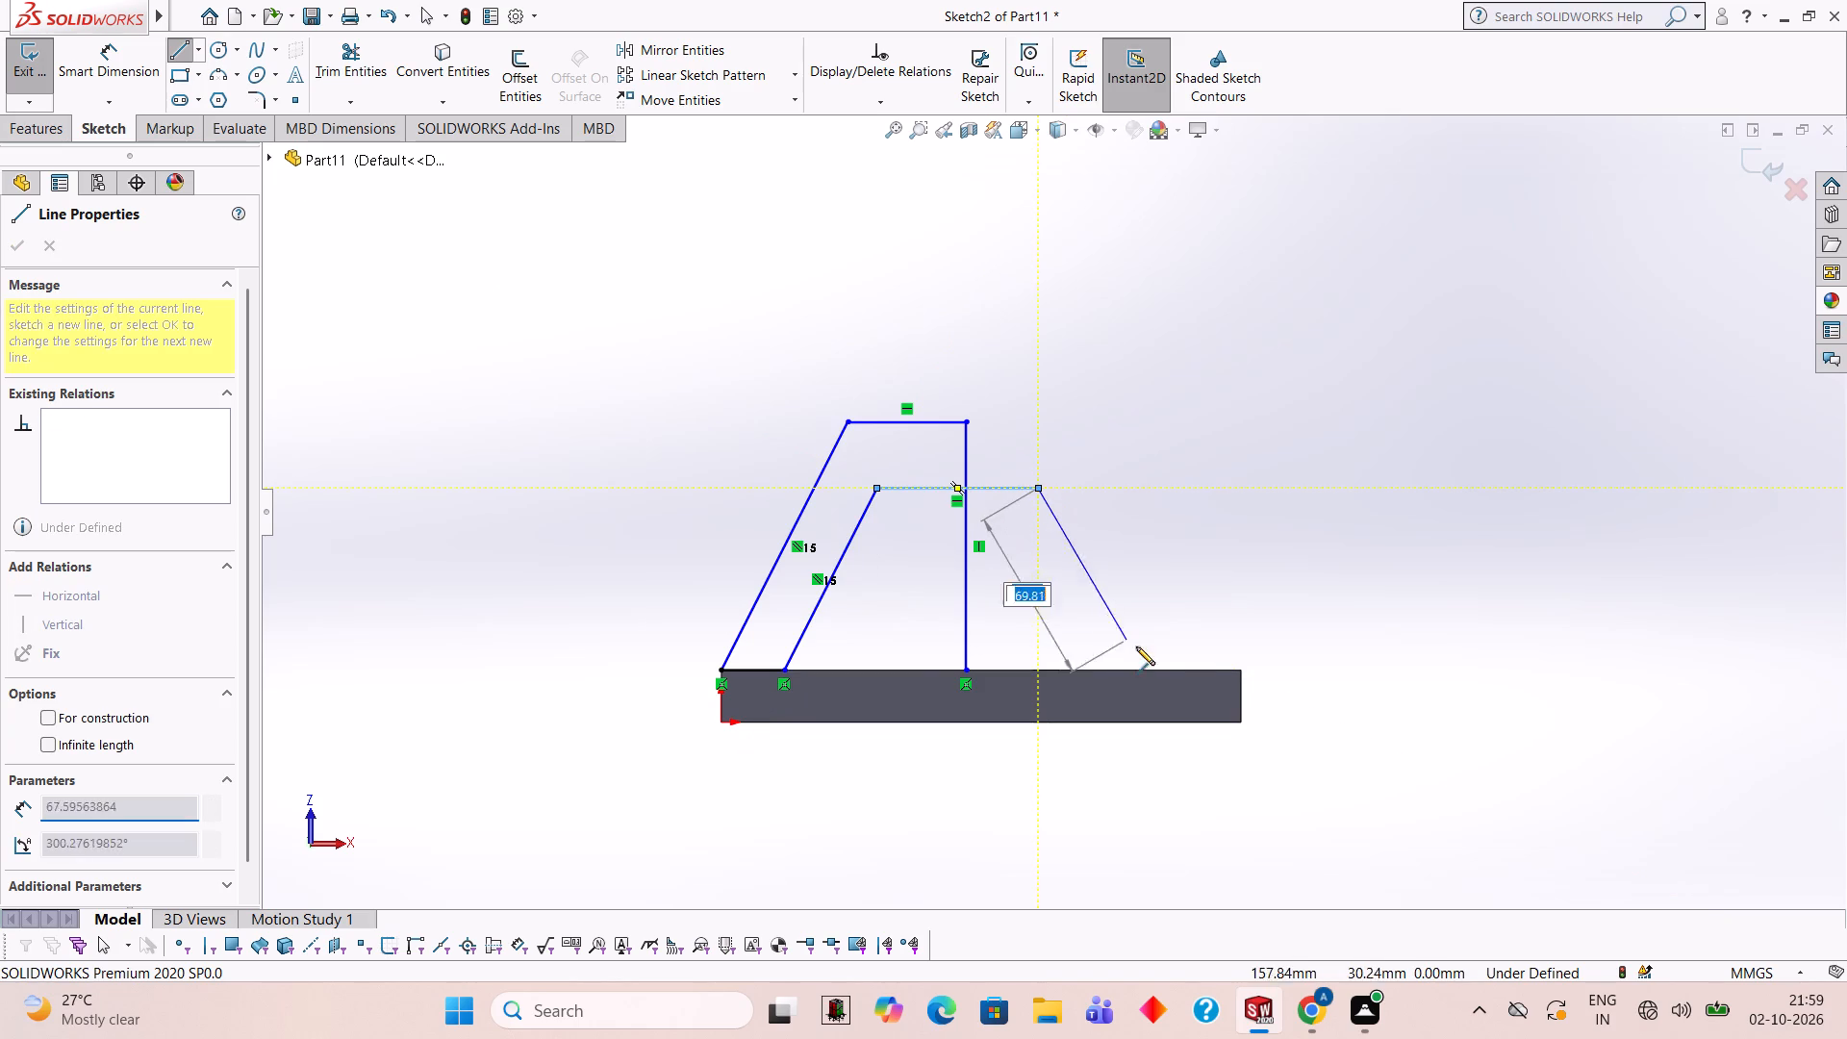
left_click(1182, 668)
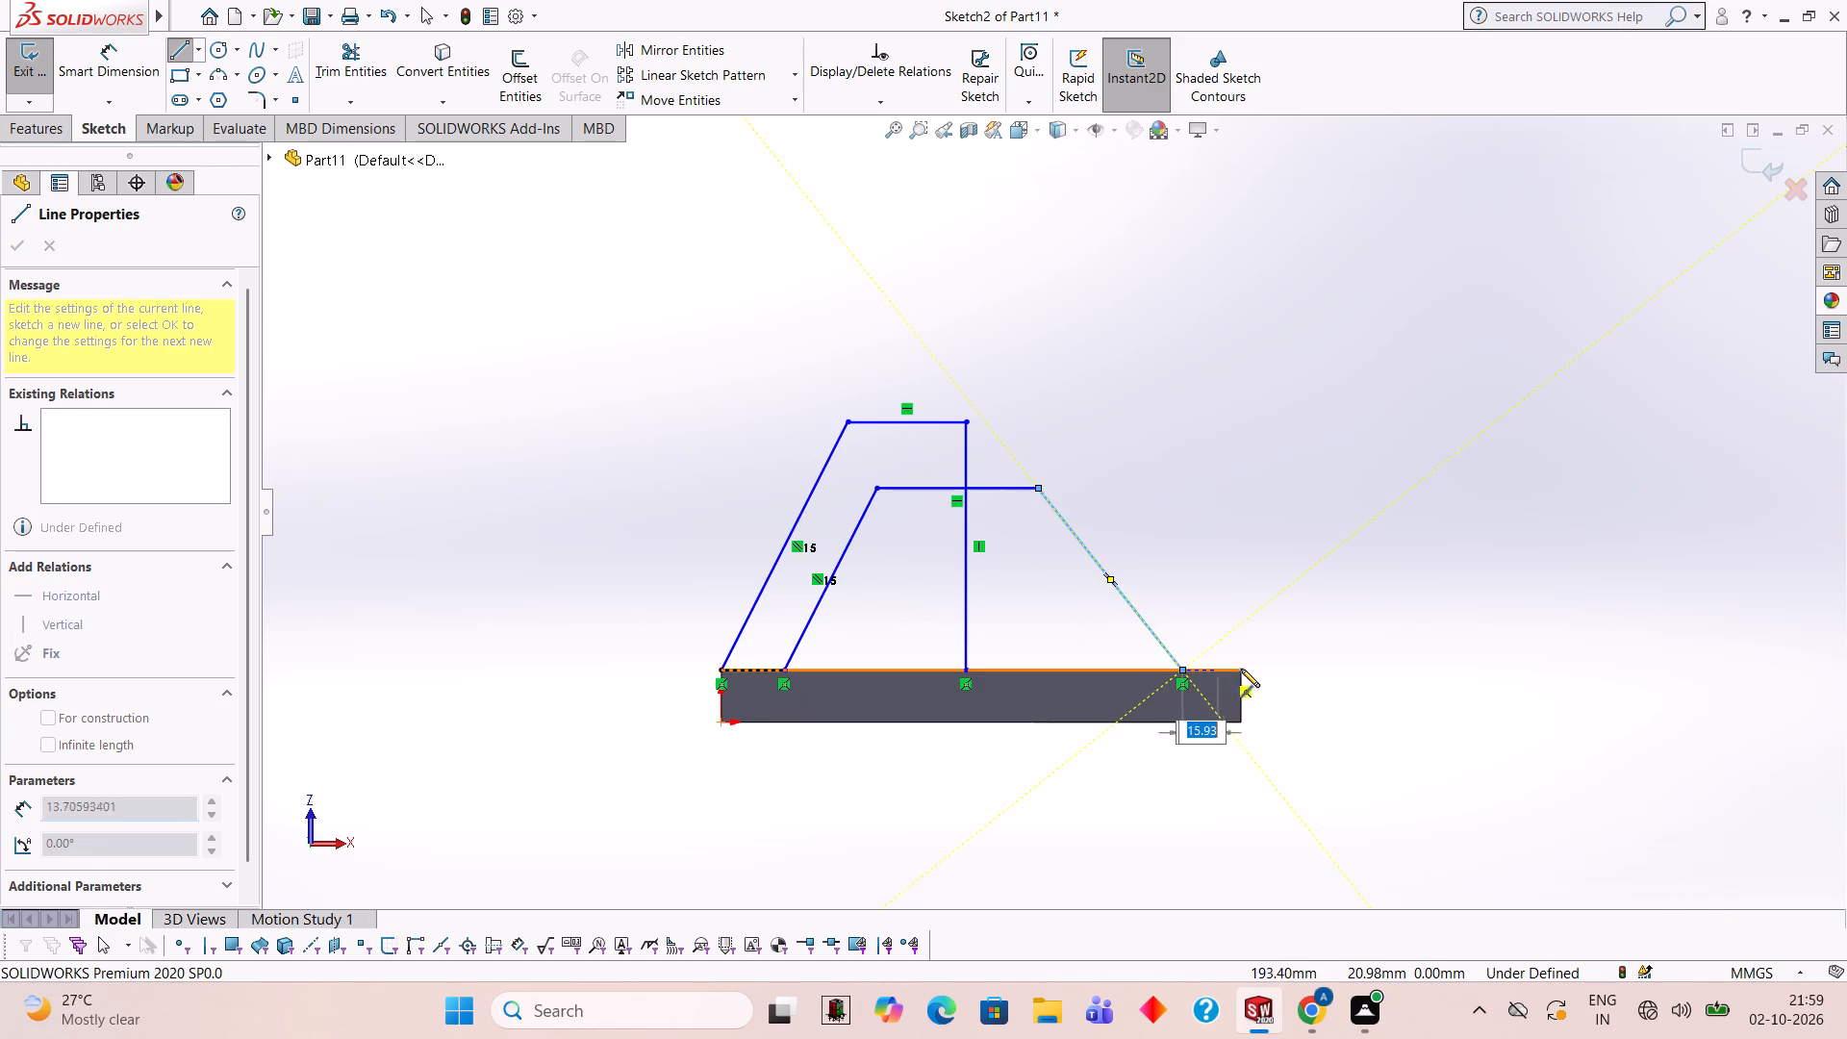
left_click(1243, 669)
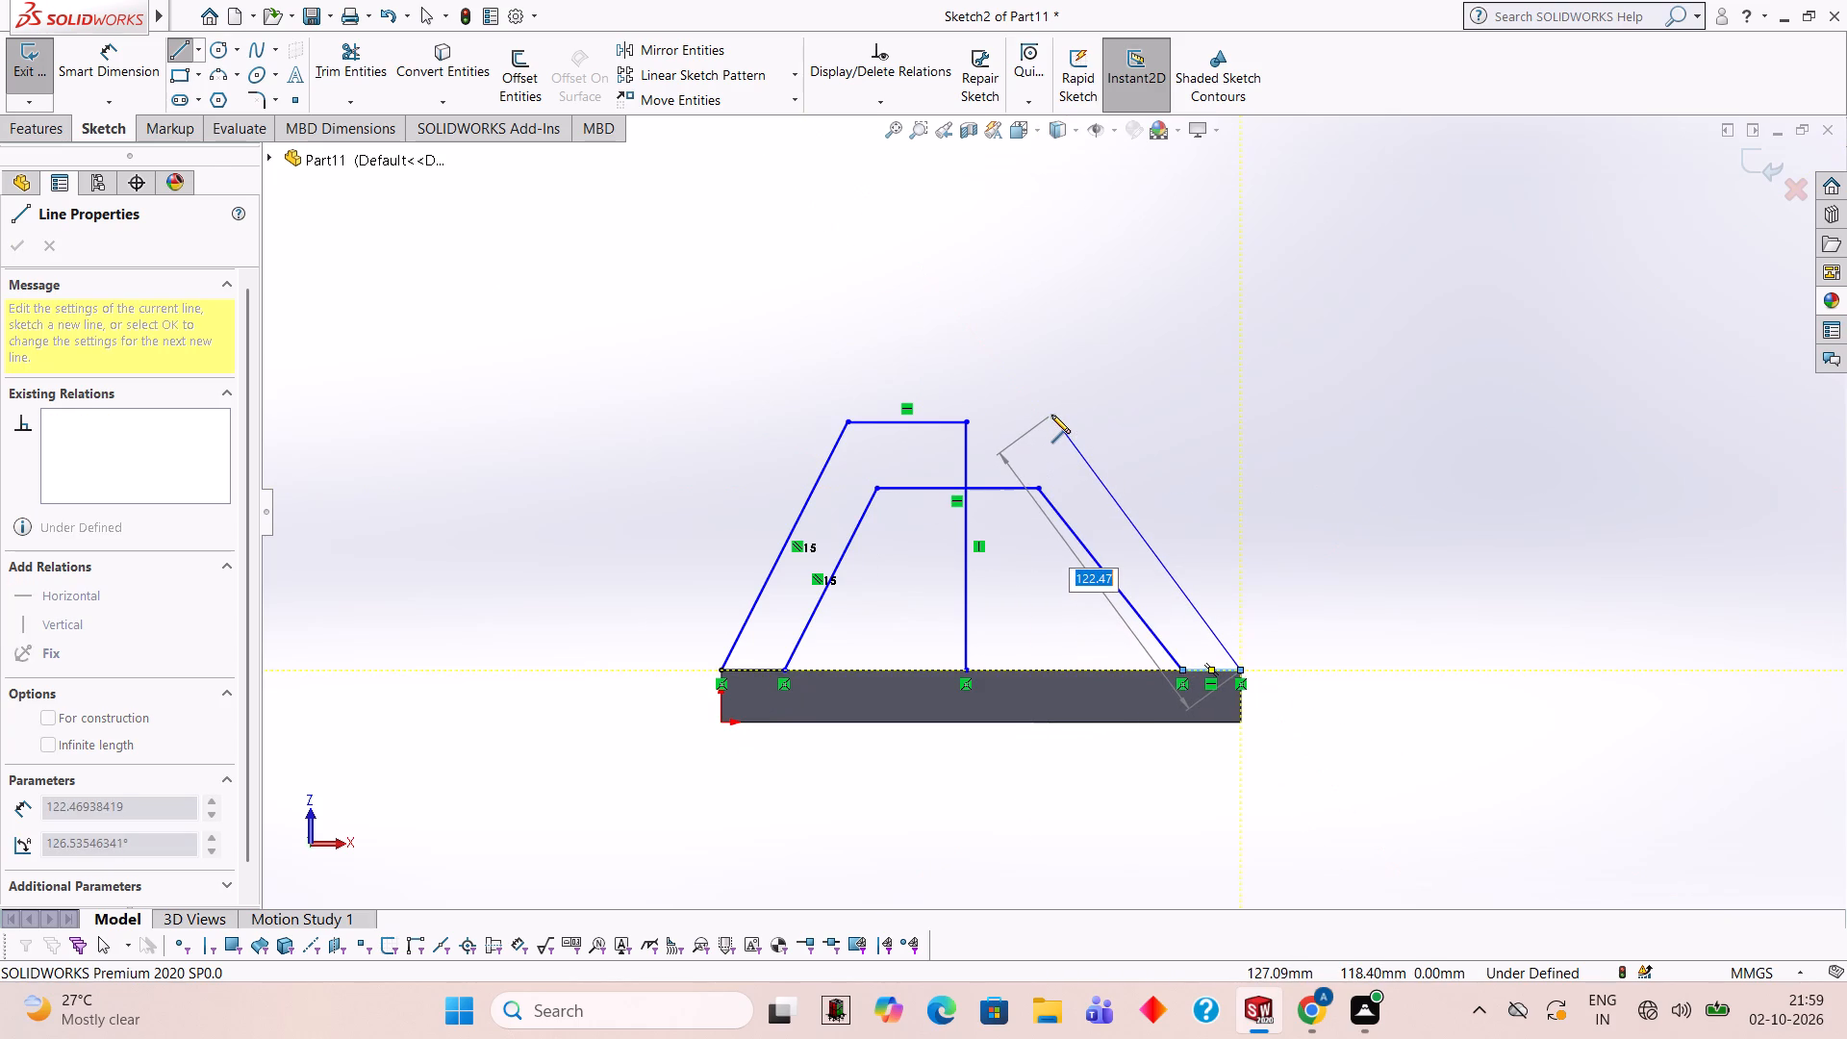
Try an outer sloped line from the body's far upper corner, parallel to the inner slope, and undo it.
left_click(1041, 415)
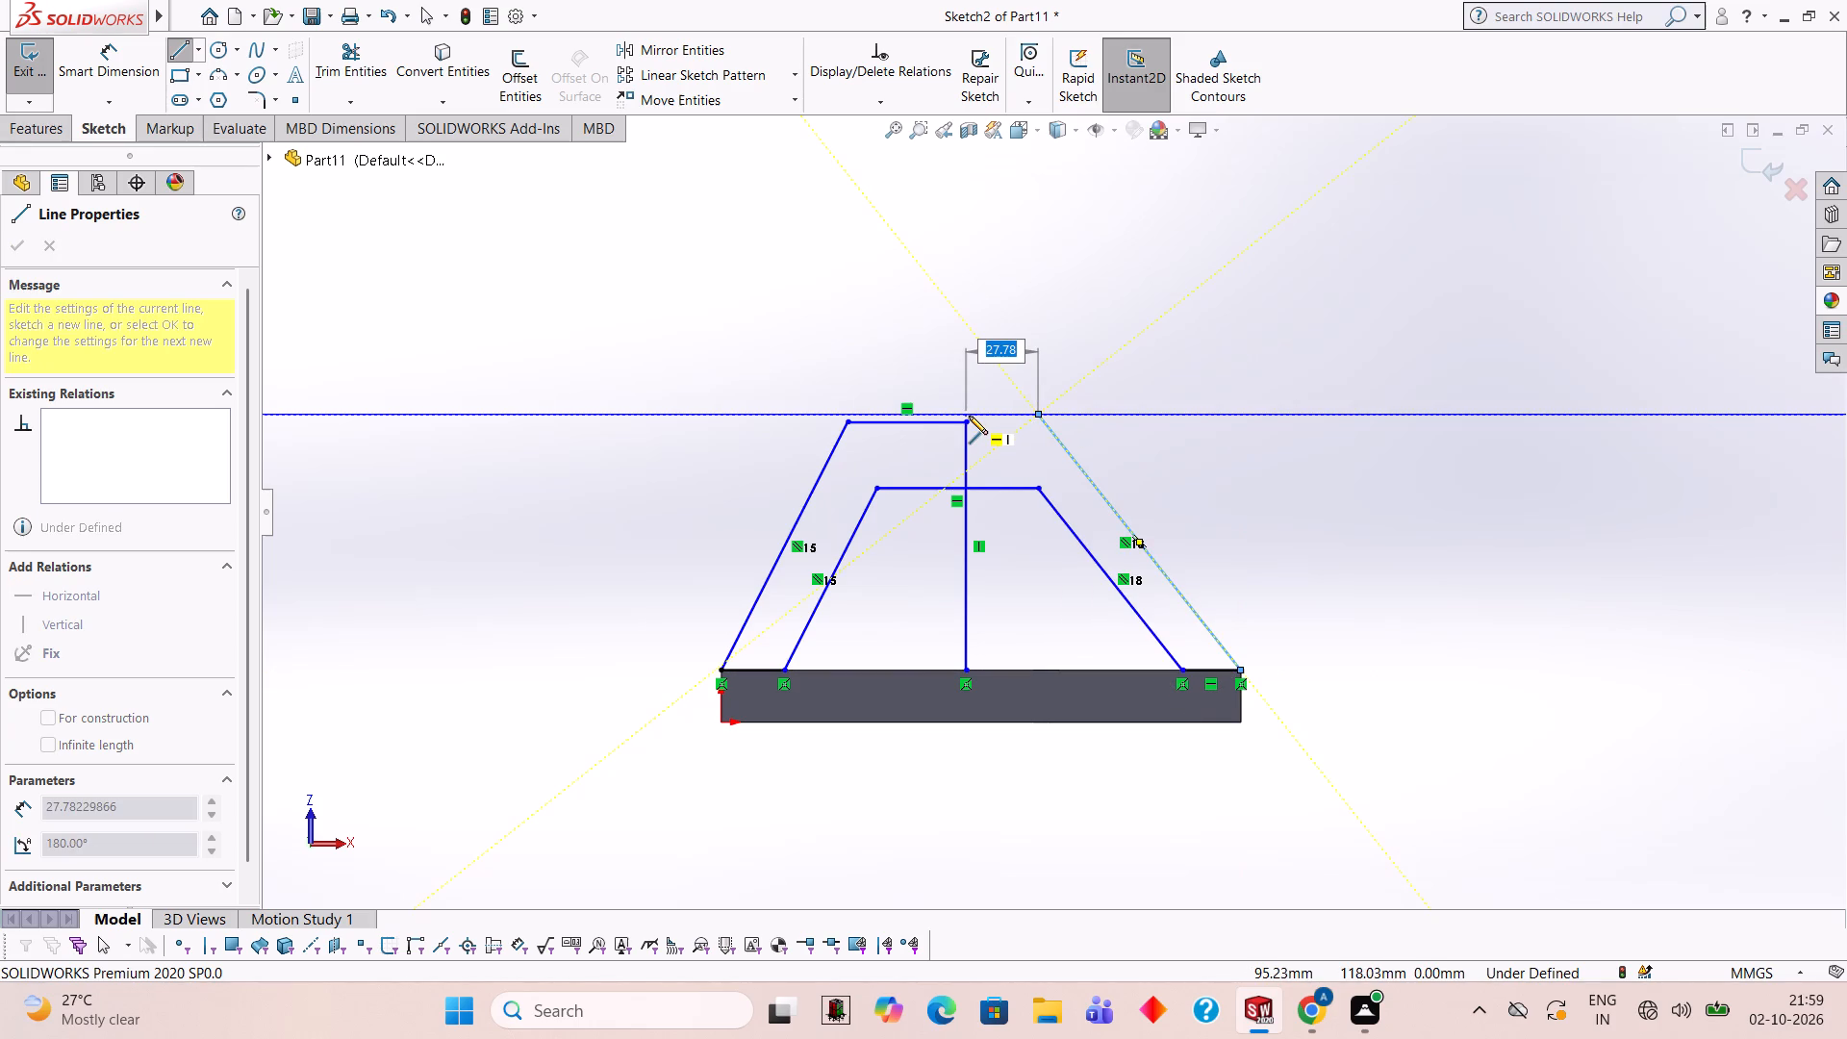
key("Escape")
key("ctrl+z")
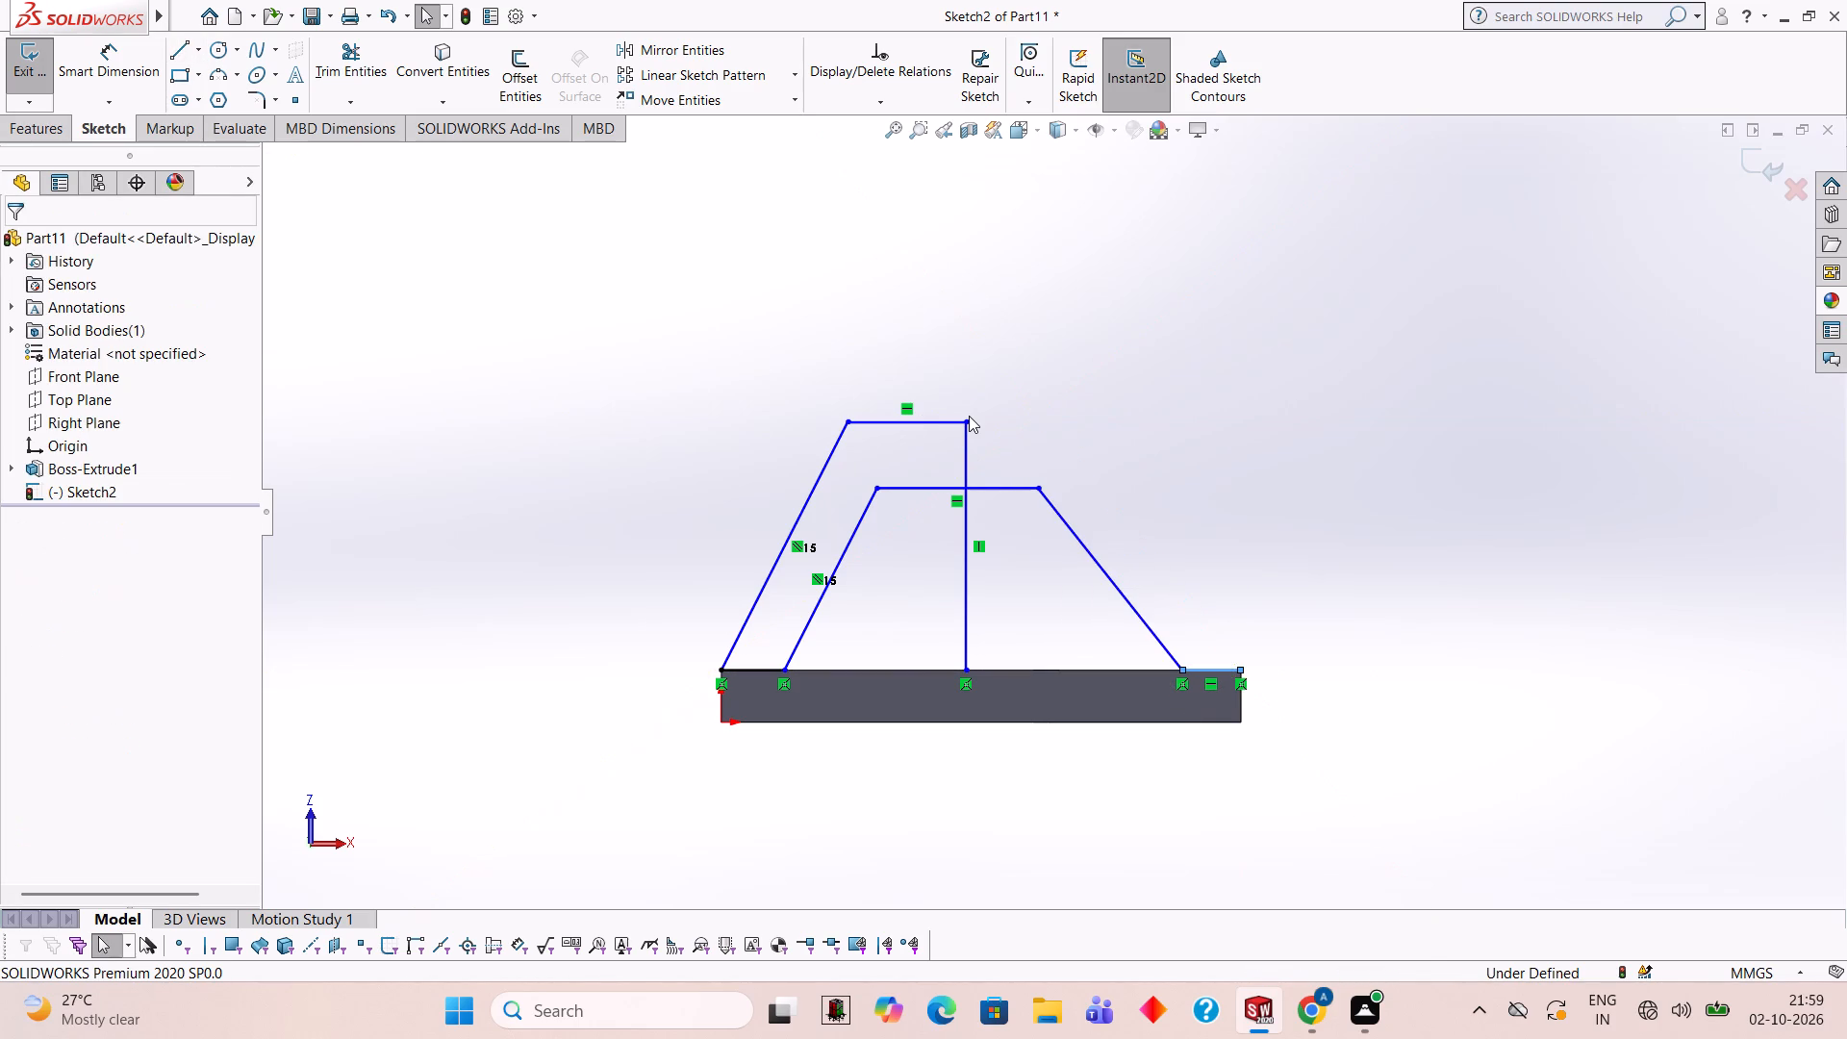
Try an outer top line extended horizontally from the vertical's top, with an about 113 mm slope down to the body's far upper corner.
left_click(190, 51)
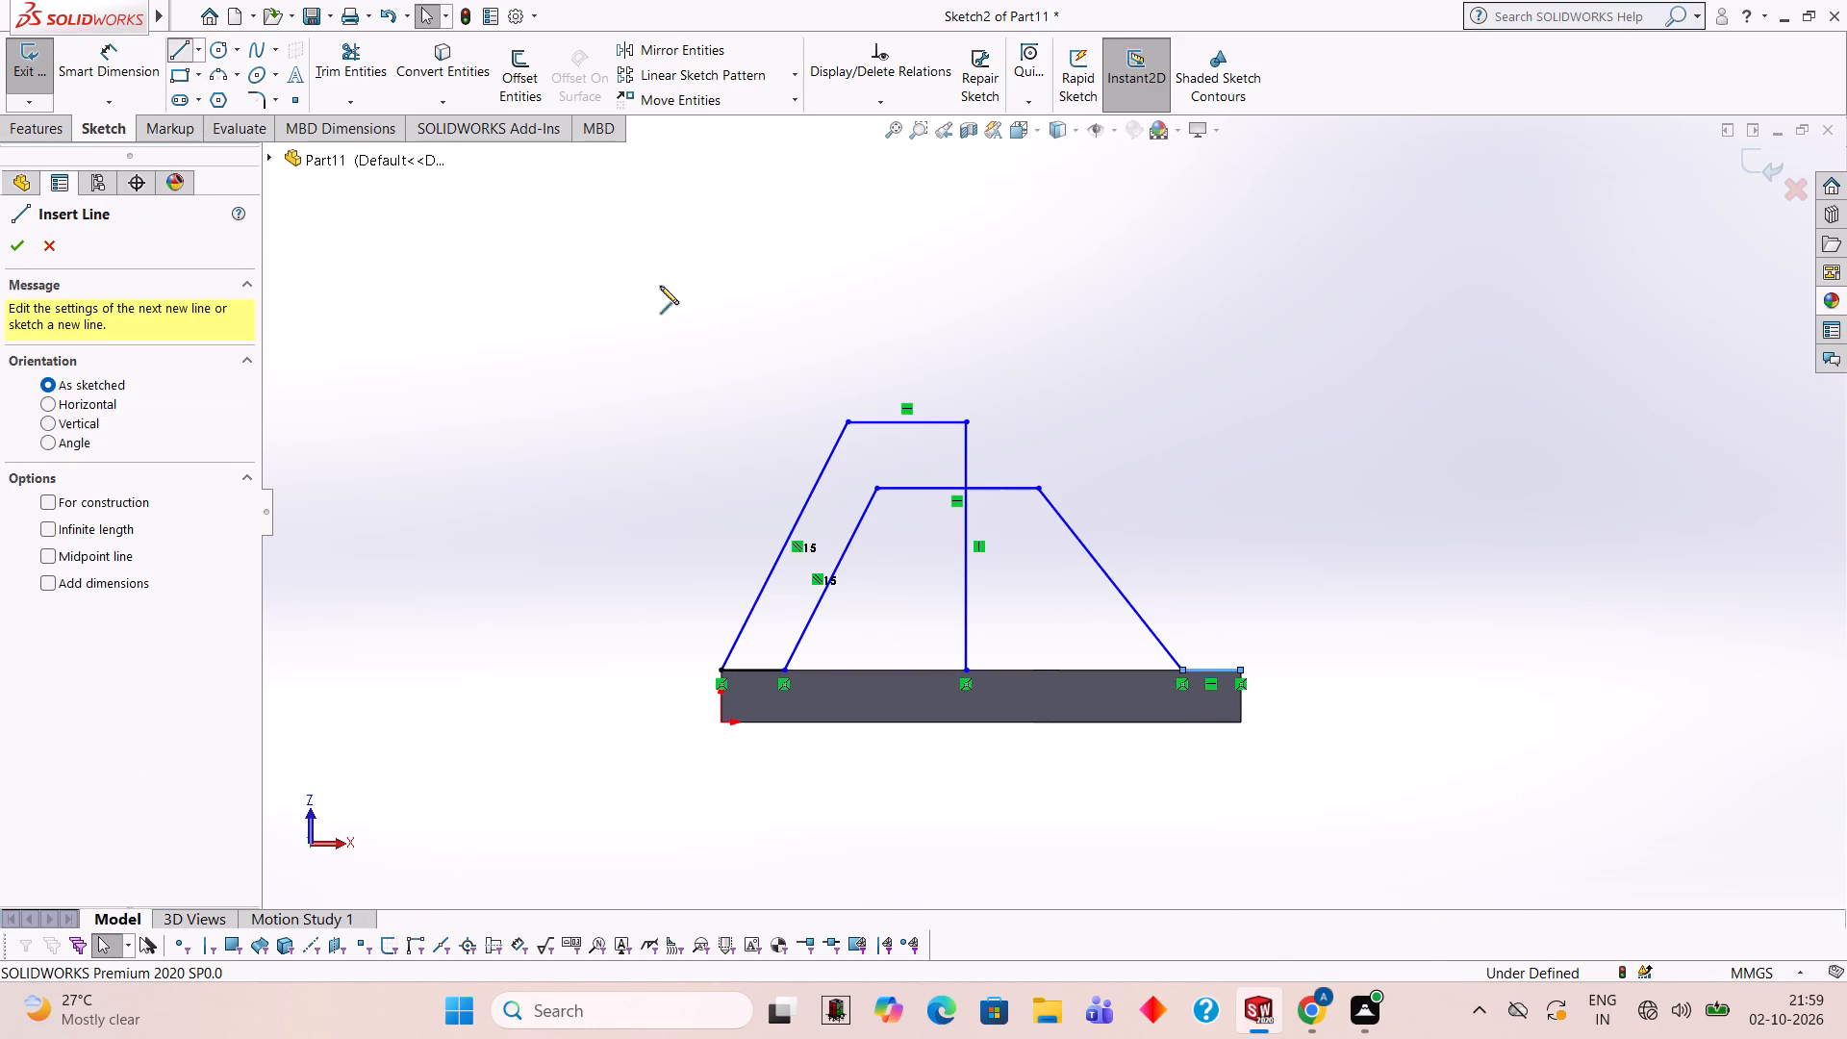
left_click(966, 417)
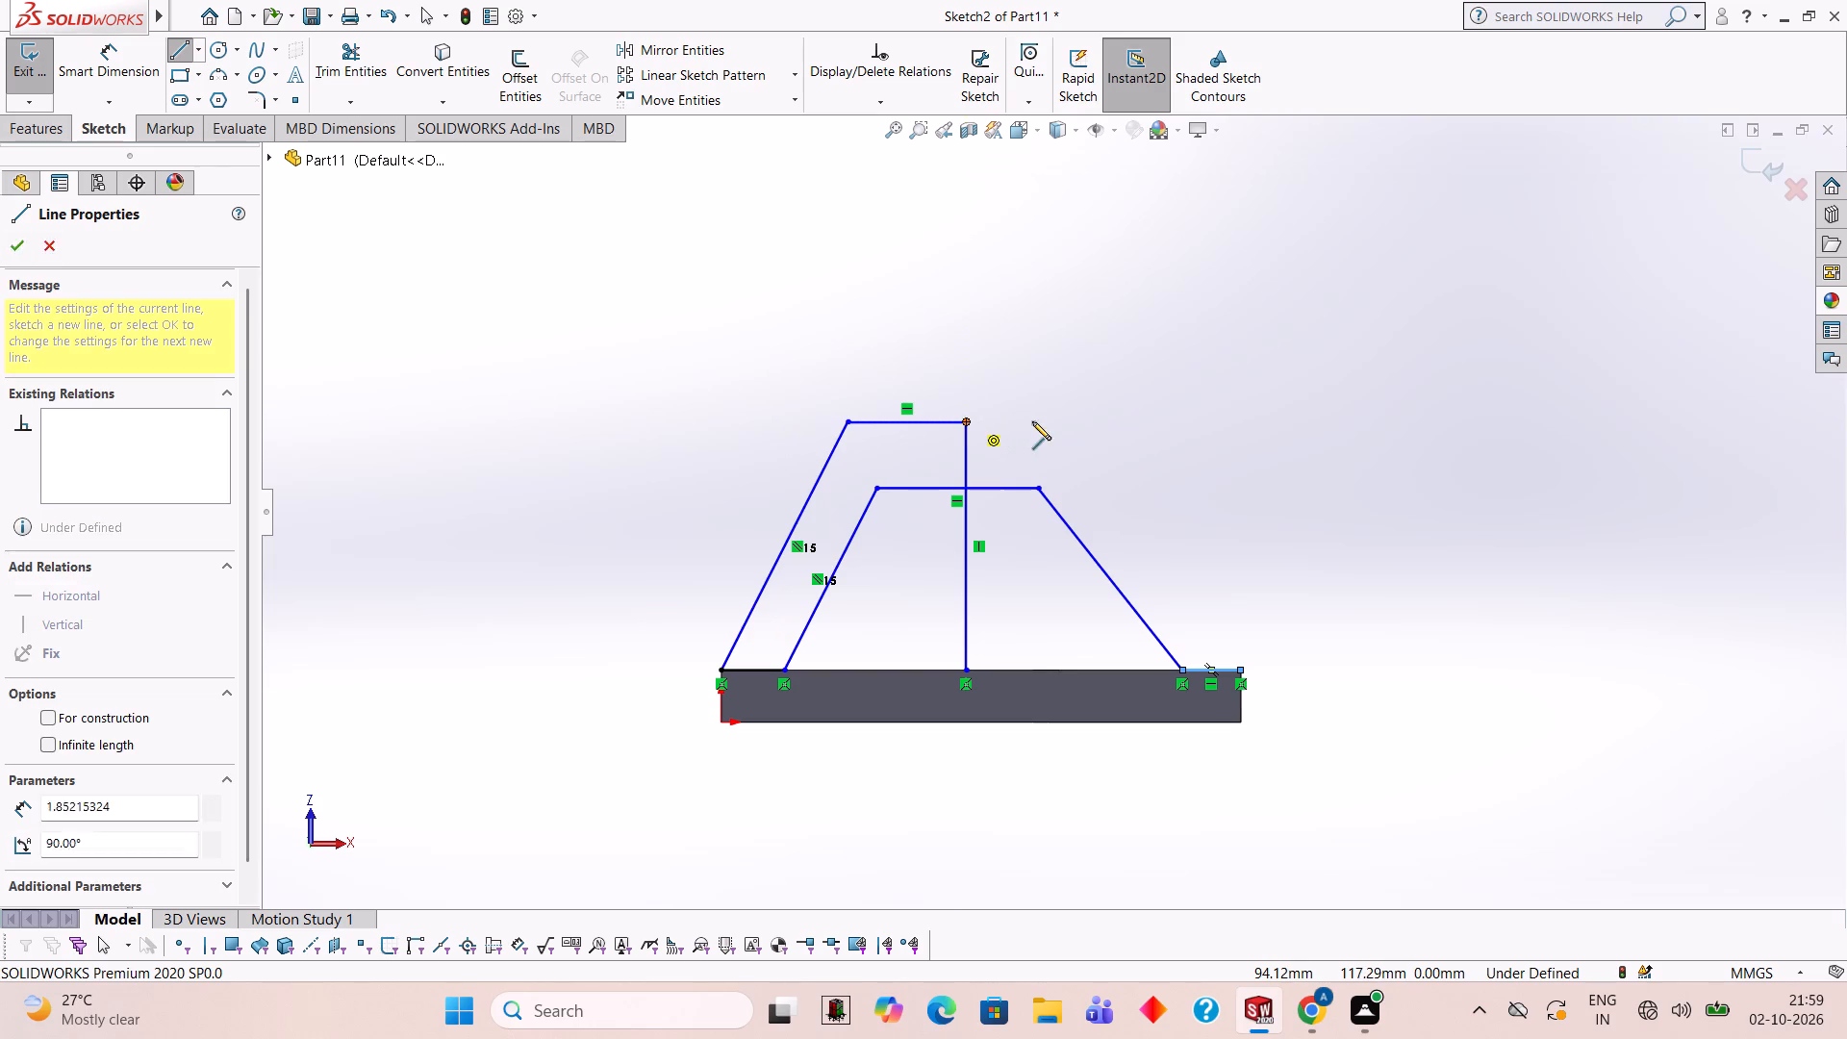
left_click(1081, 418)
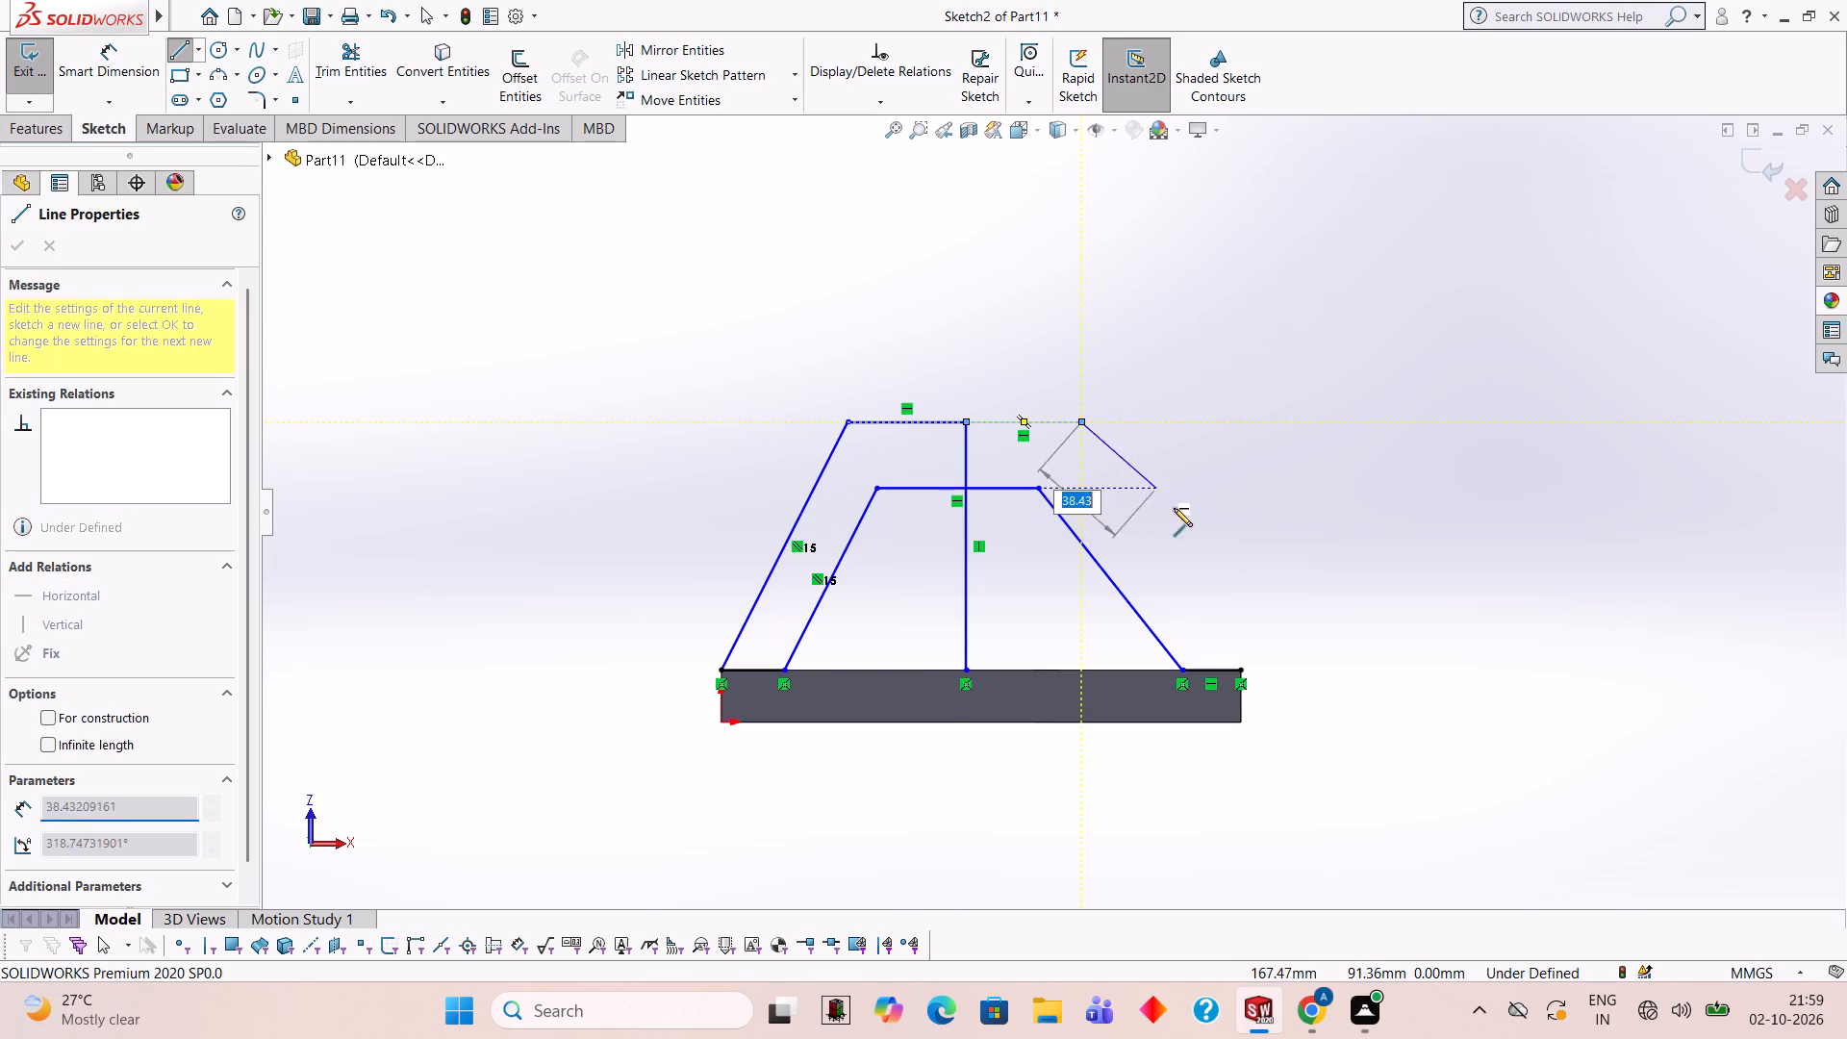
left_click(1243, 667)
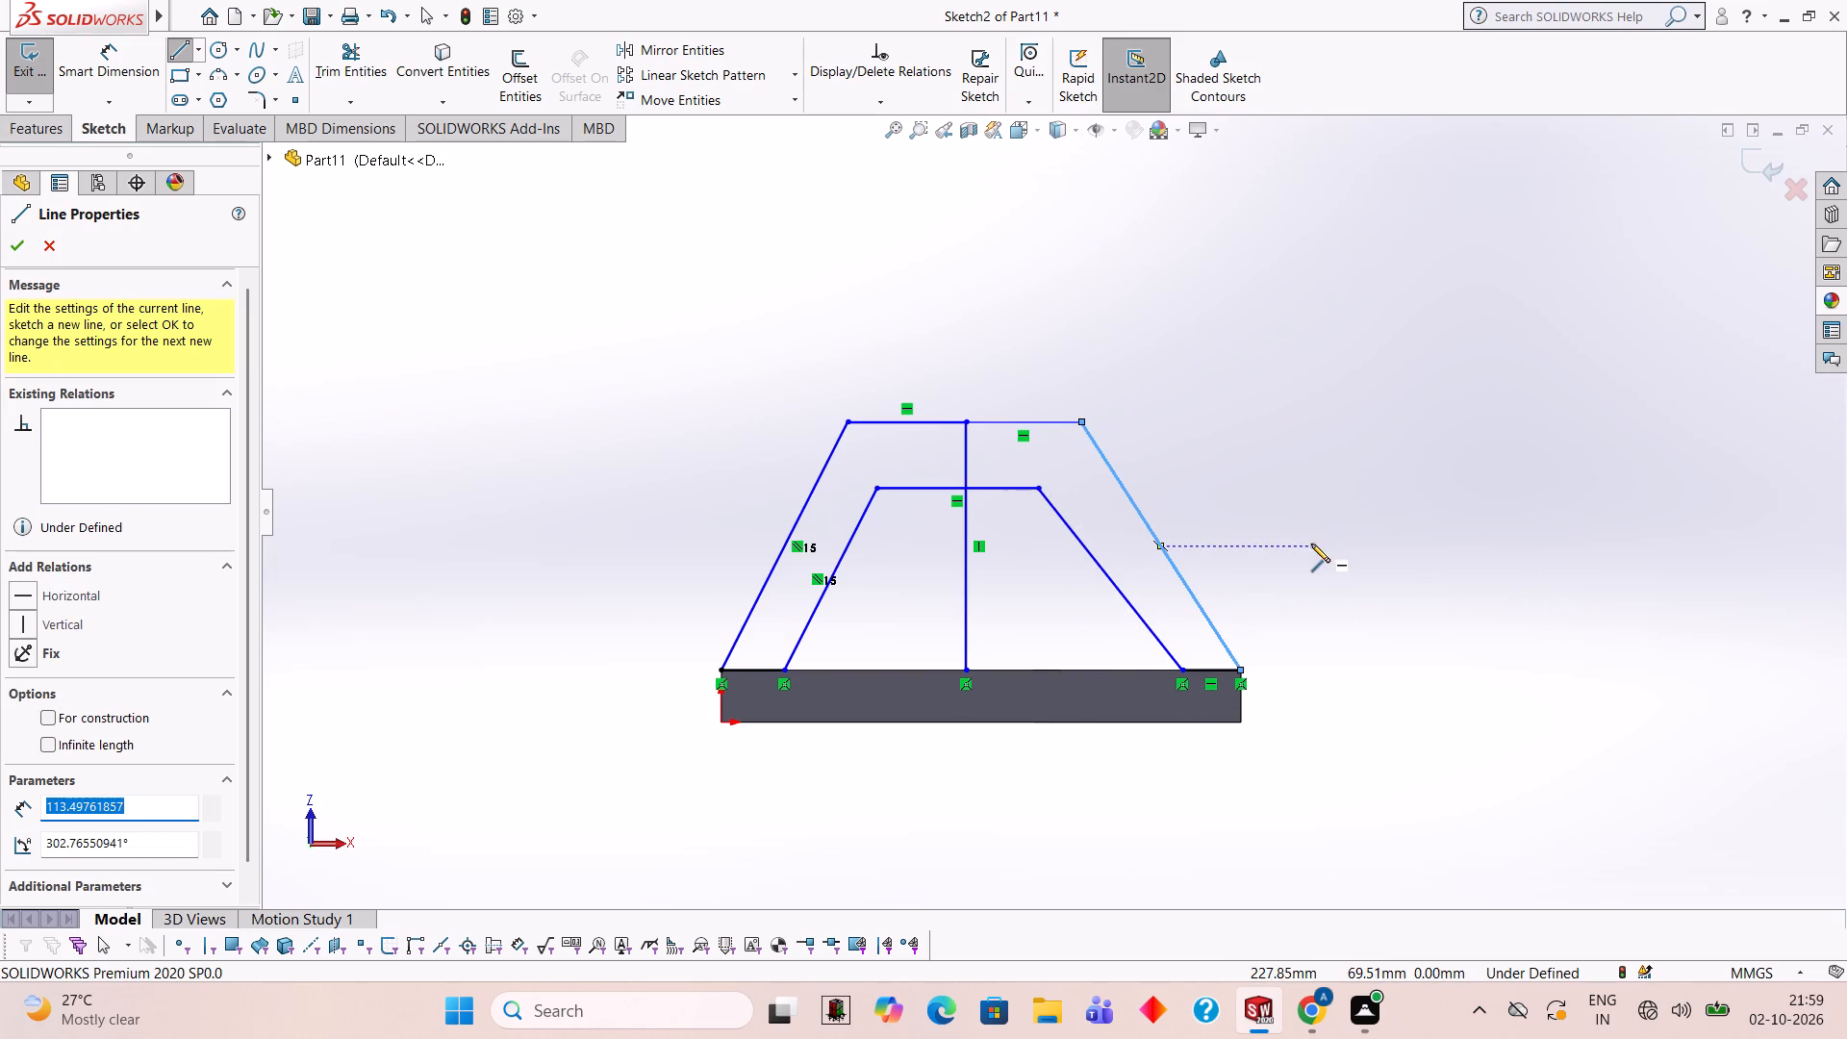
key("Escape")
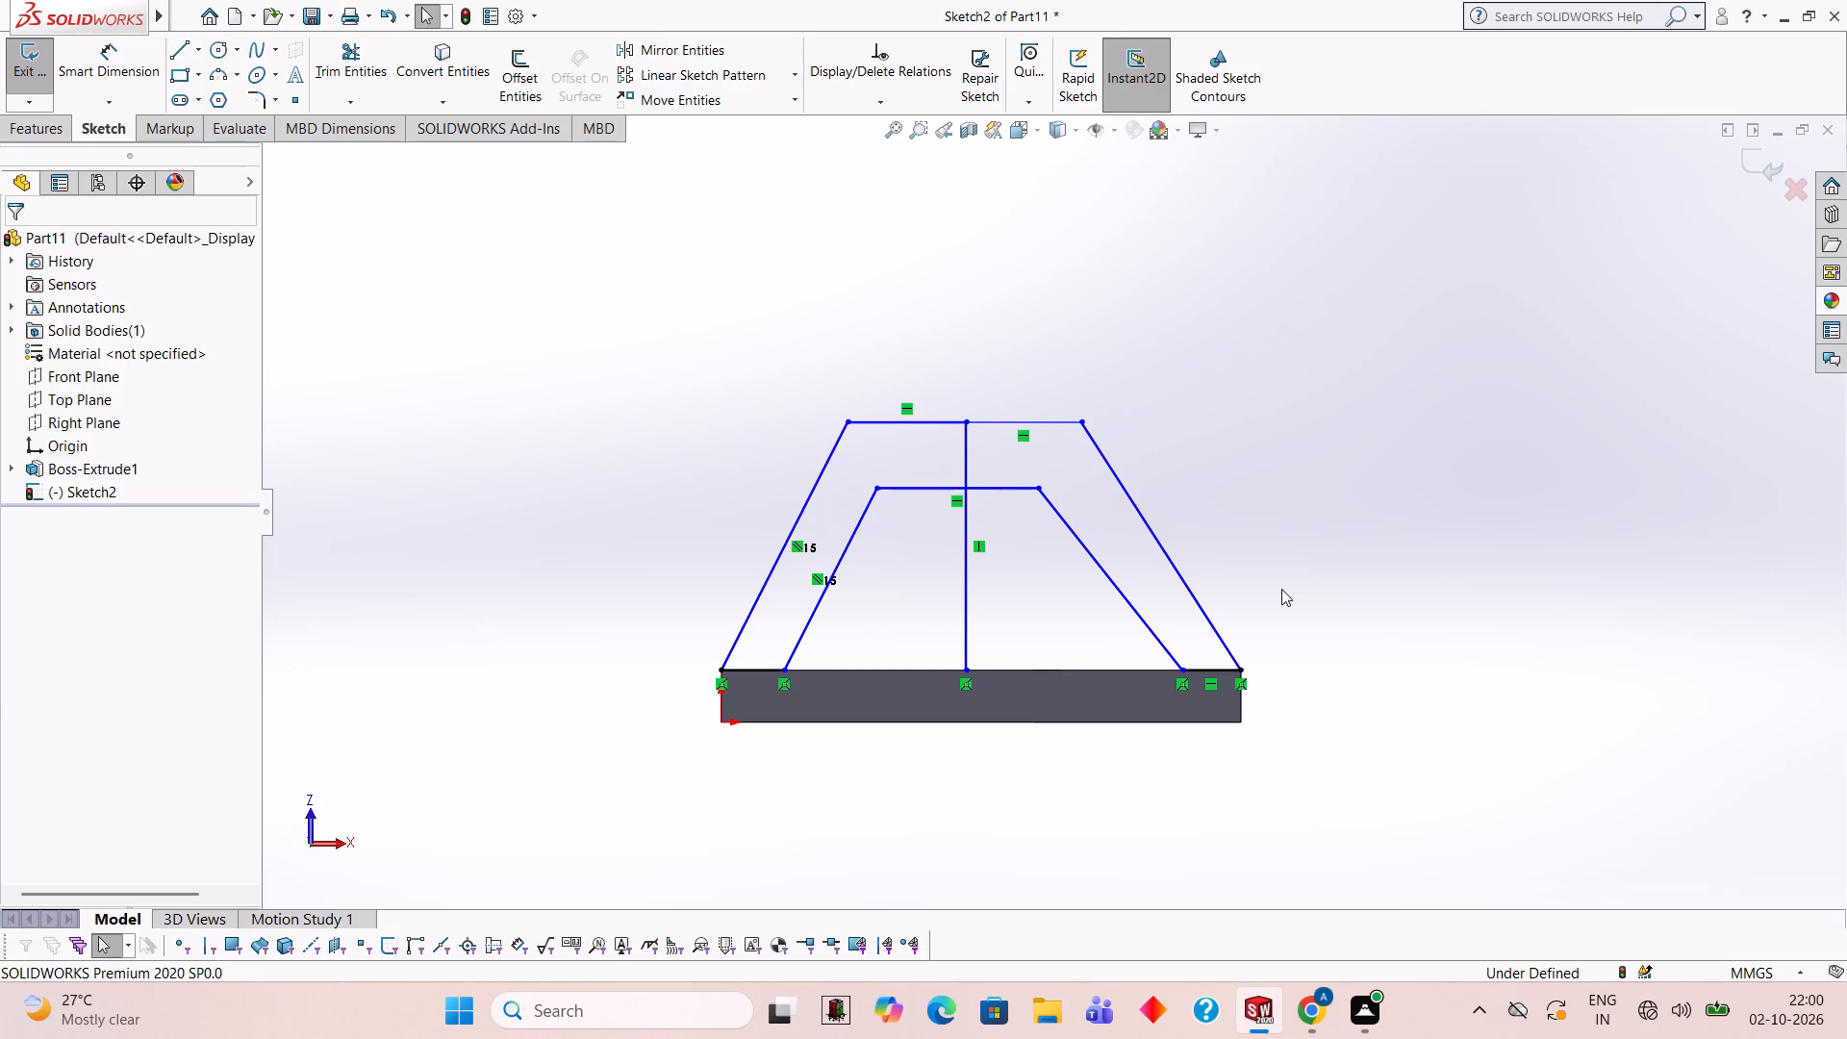
Undo the recent sketch lines back to the near inner slope, removing the outer far side and the rest of the inner outline.
key("ctrl+z")
key("ctrl+z")
key("ctrl+z")
key("ctrl+z")
key("ctrl+z")
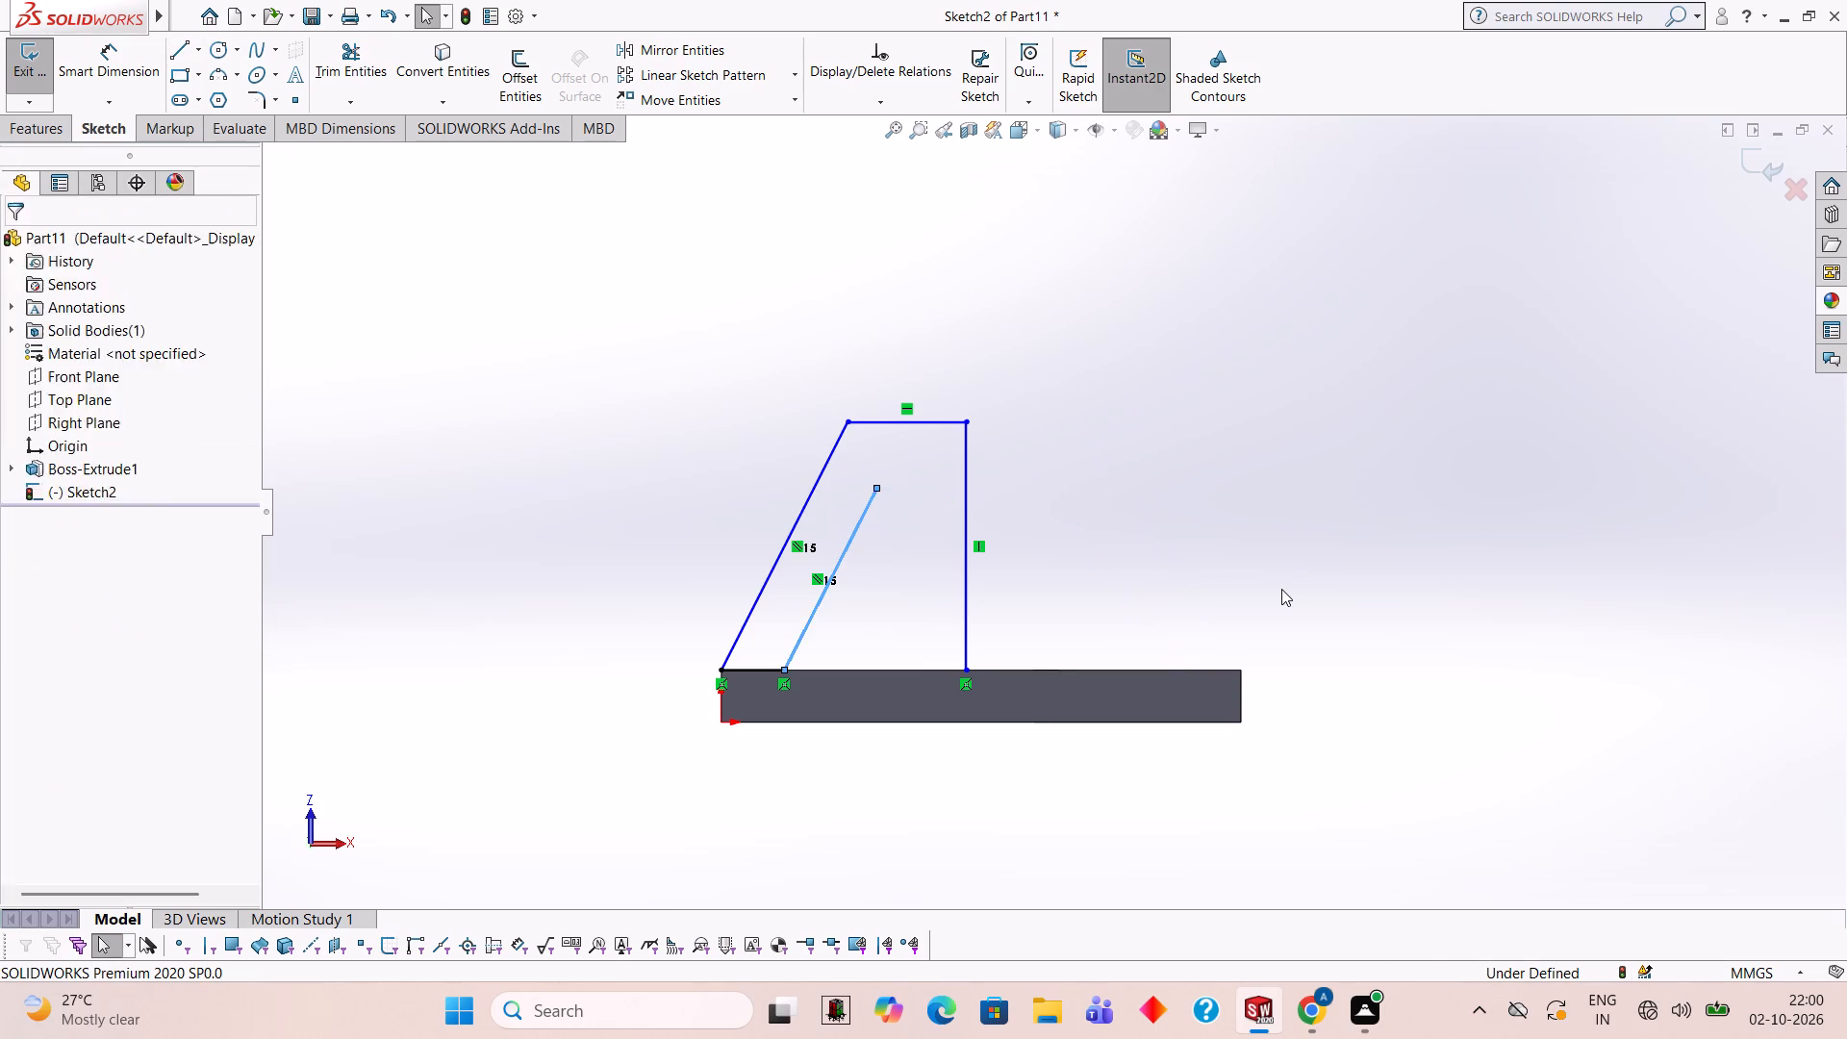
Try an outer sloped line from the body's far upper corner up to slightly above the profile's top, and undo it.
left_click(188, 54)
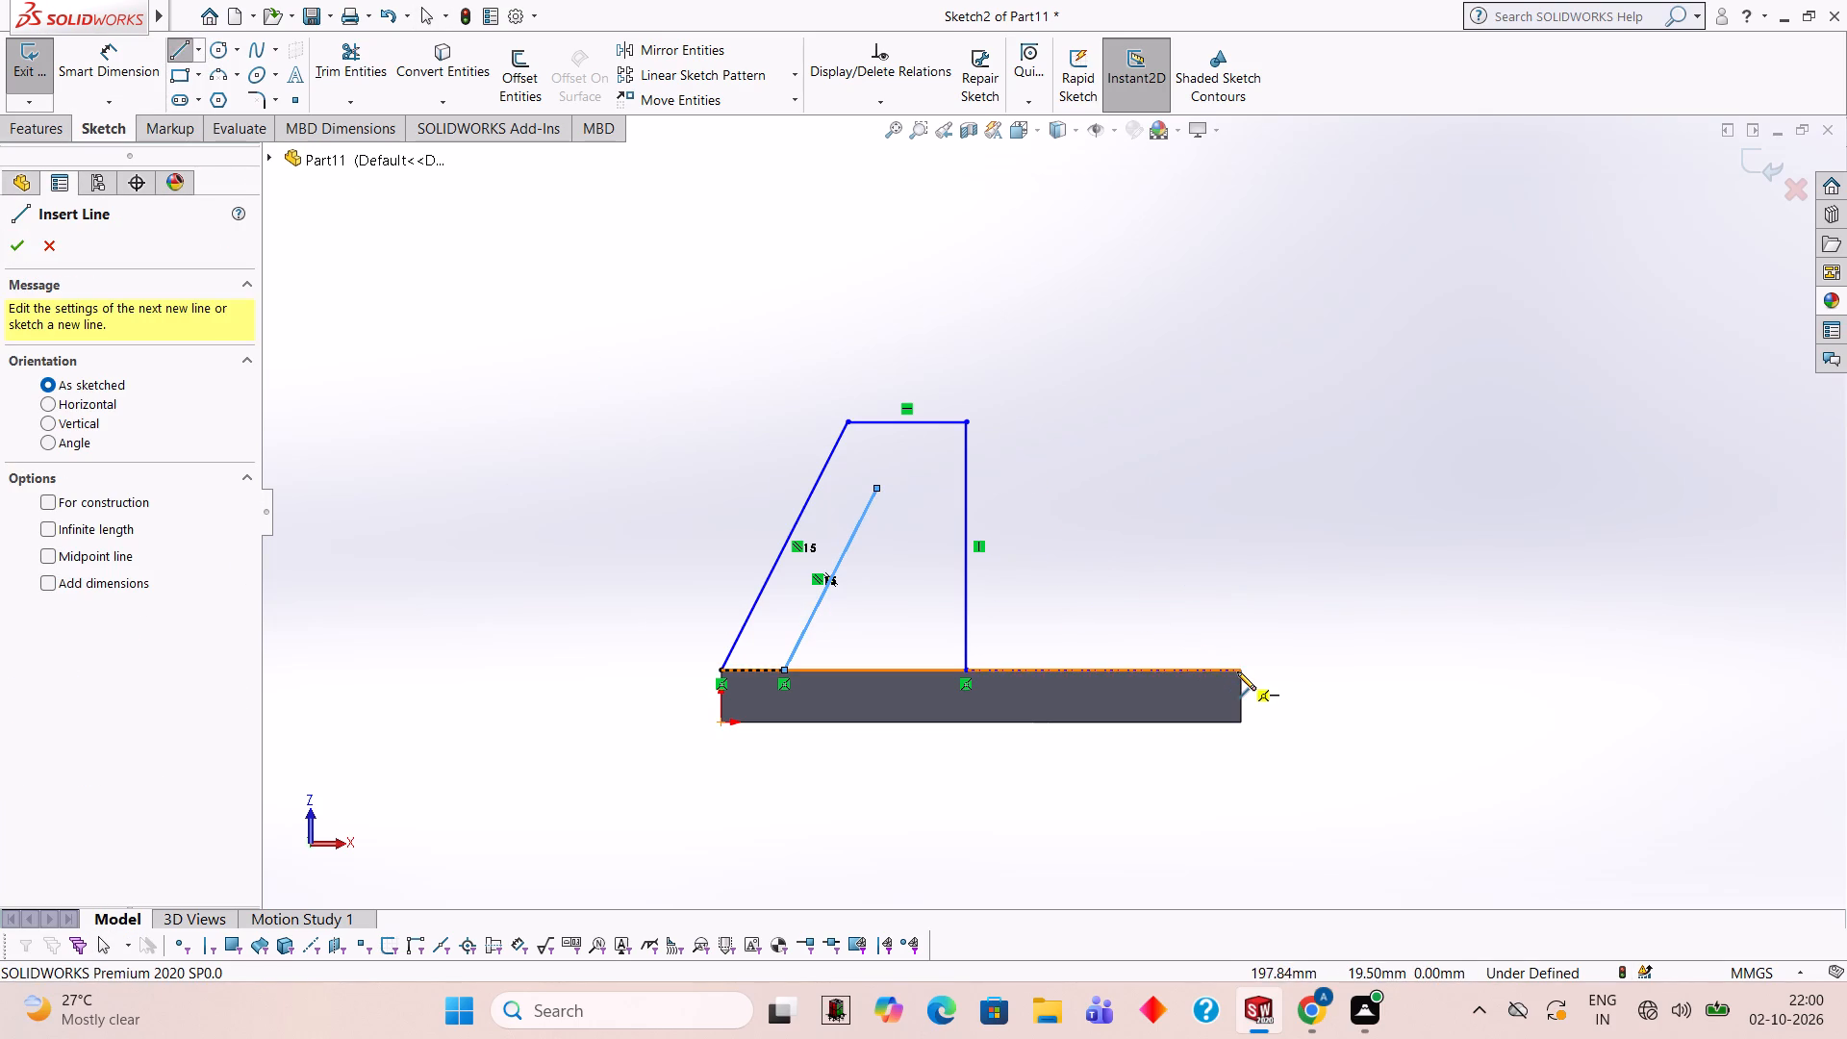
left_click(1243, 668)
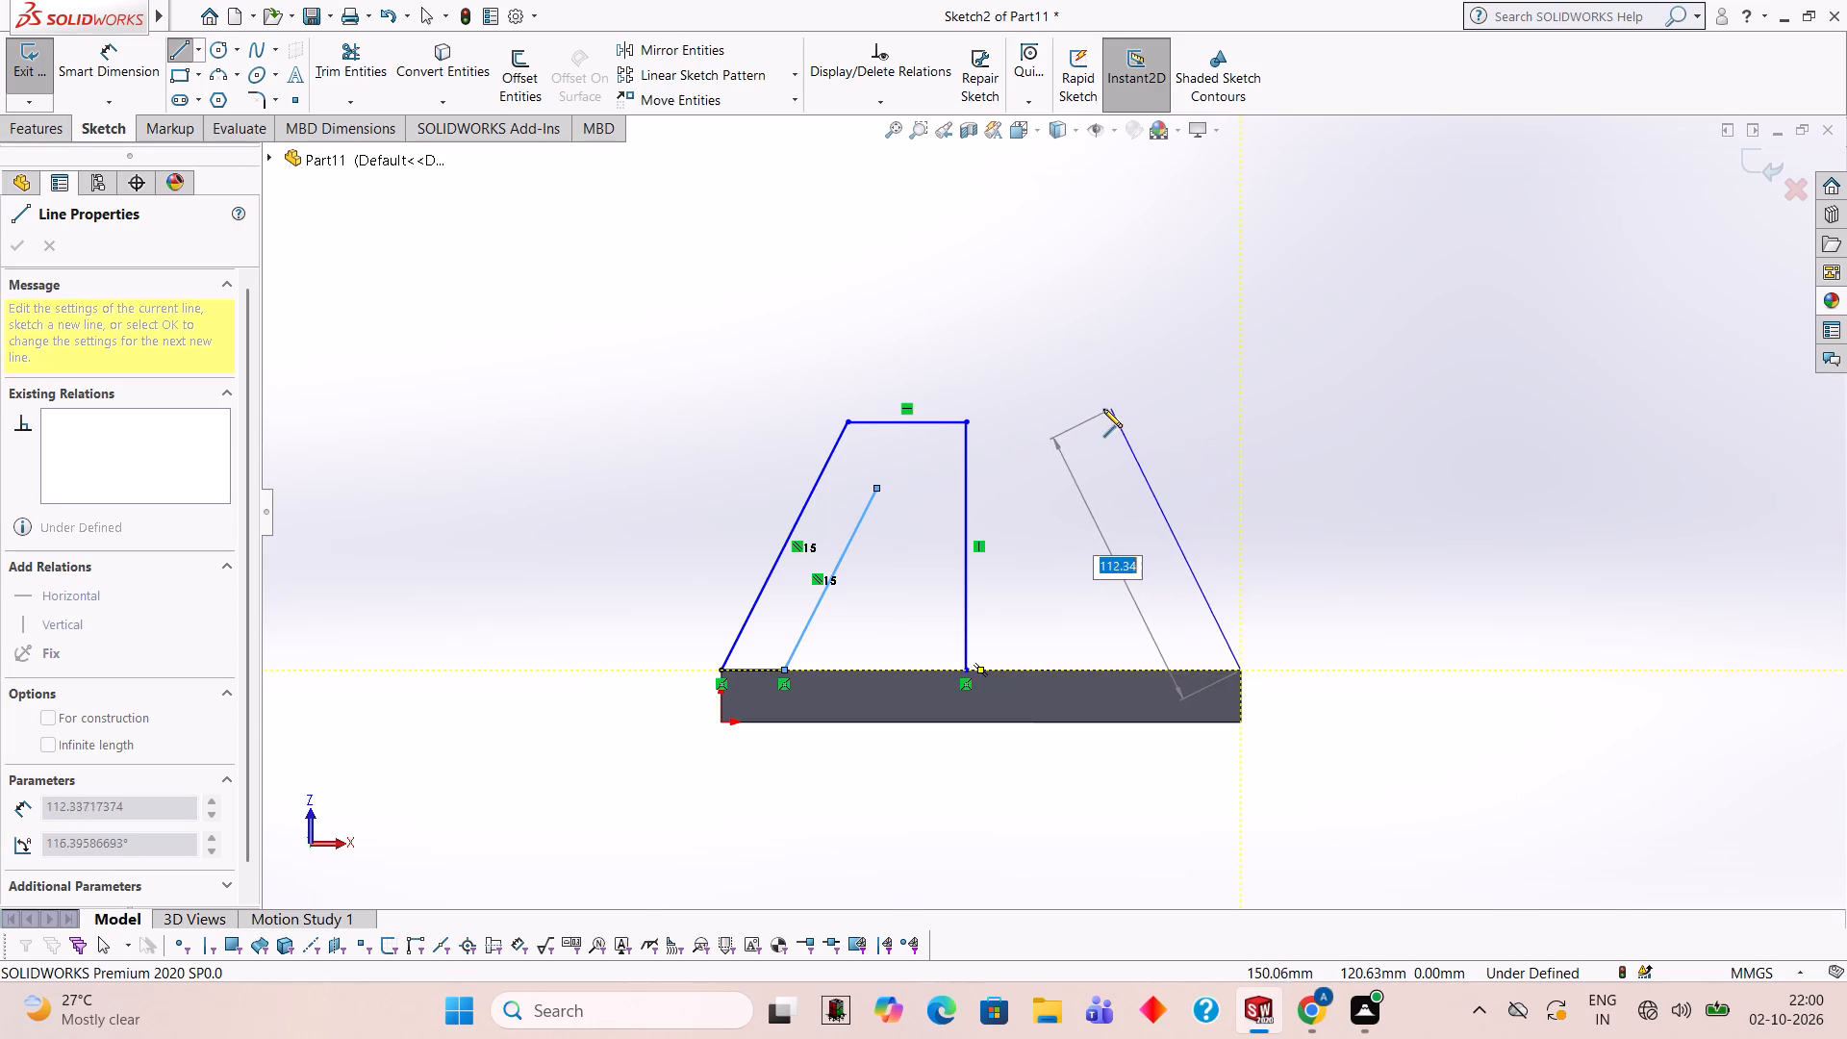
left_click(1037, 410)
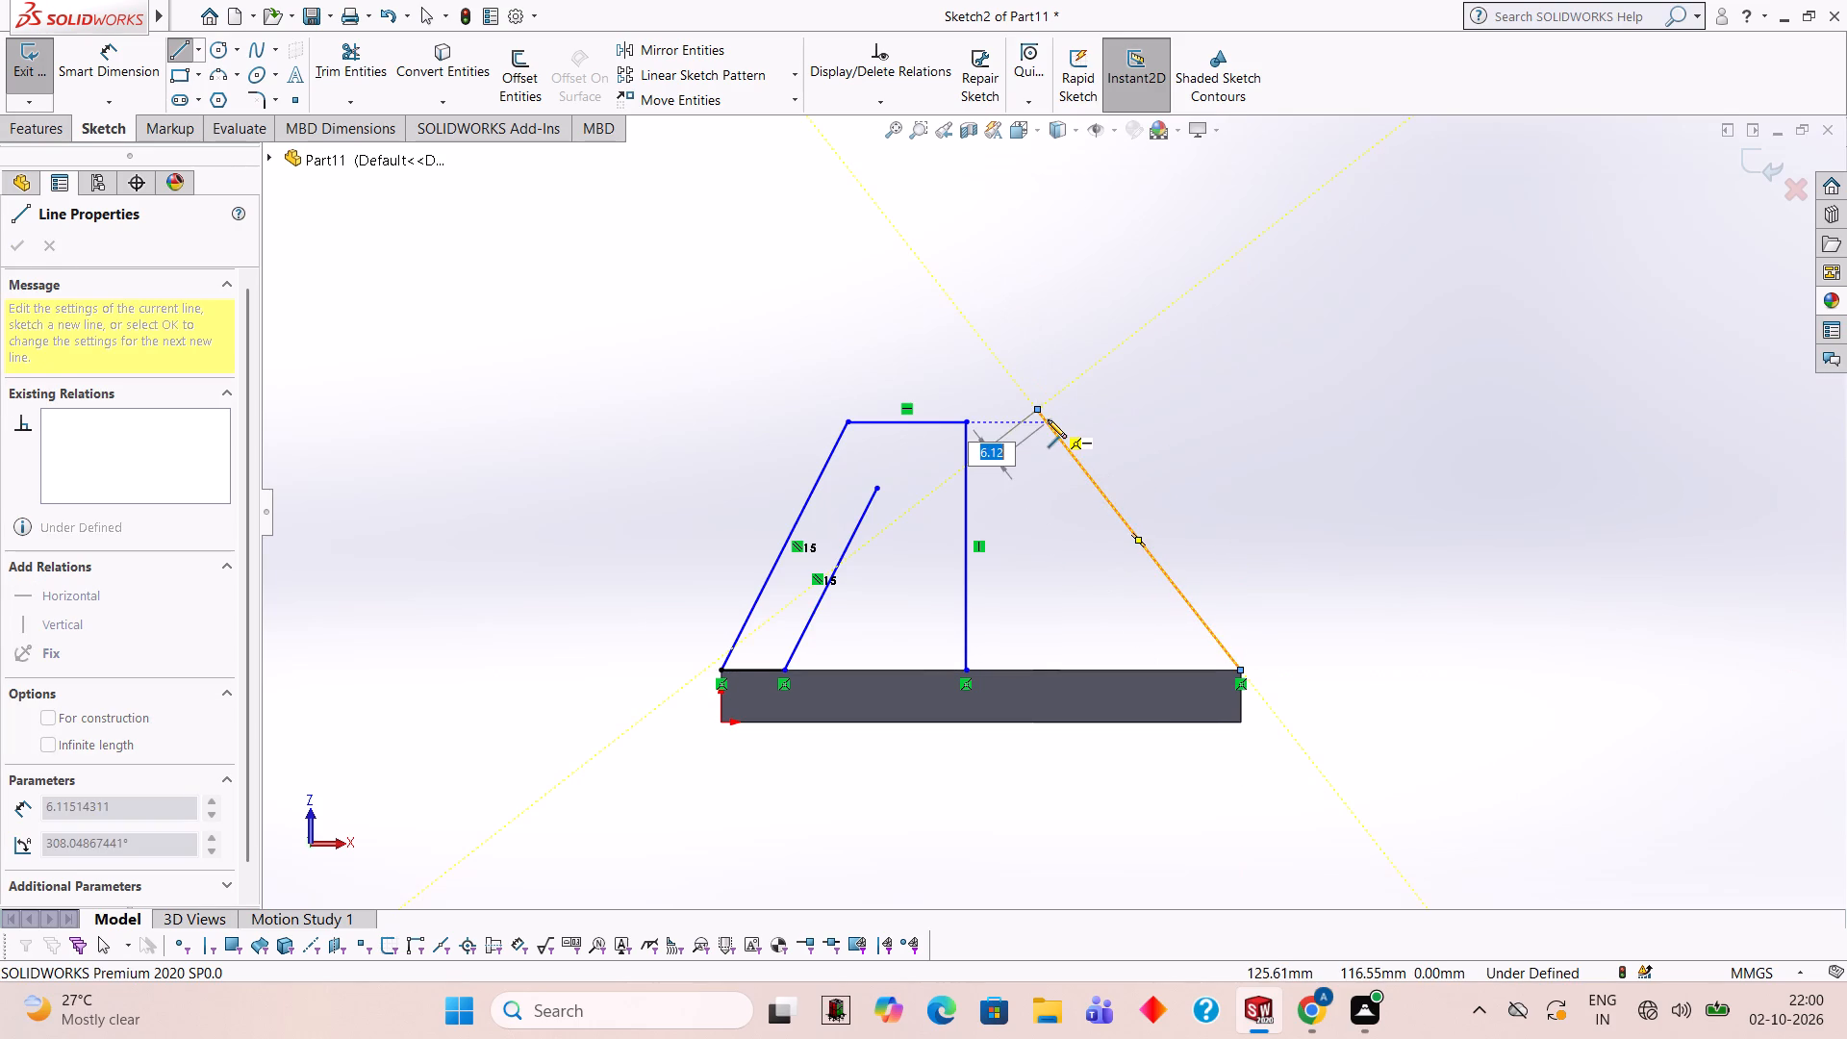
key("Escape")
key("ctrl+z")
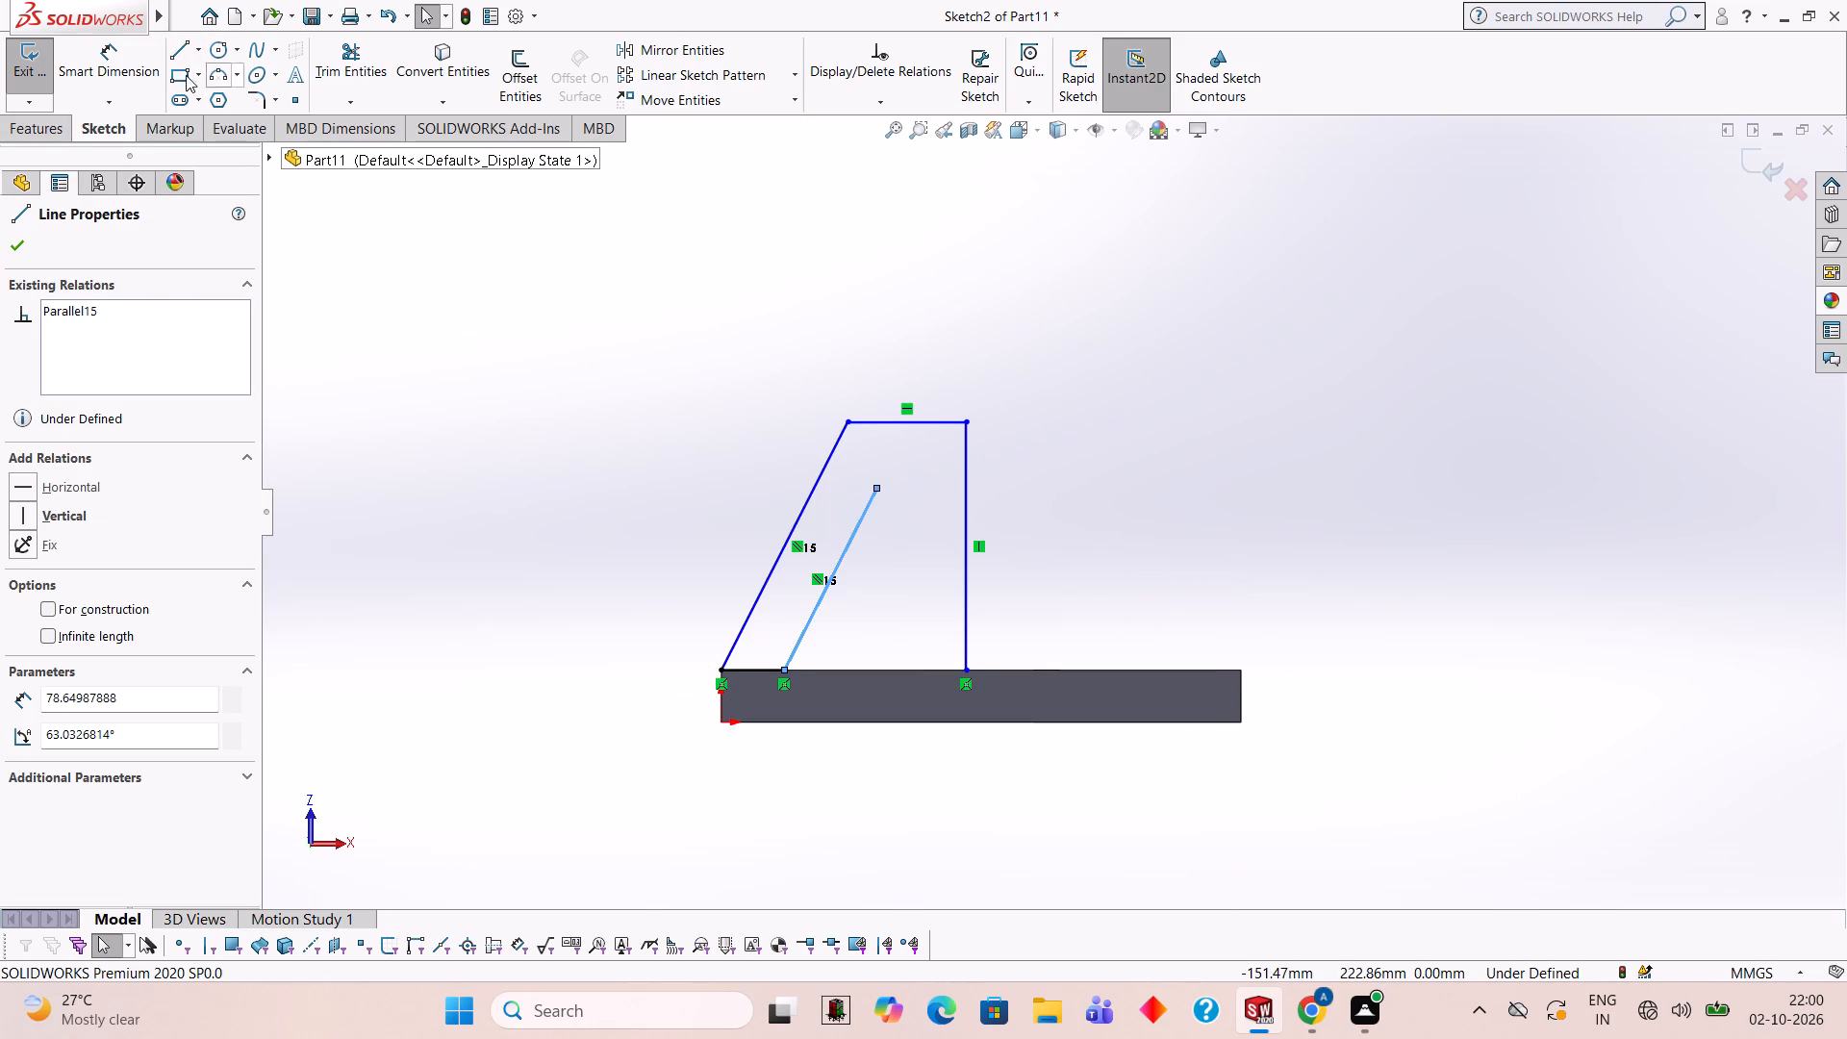
Sketch an outer slope from the body's far upper corner to the profile's top level, and a horizontal line joining it to the existing top.
left_click(172, 41)
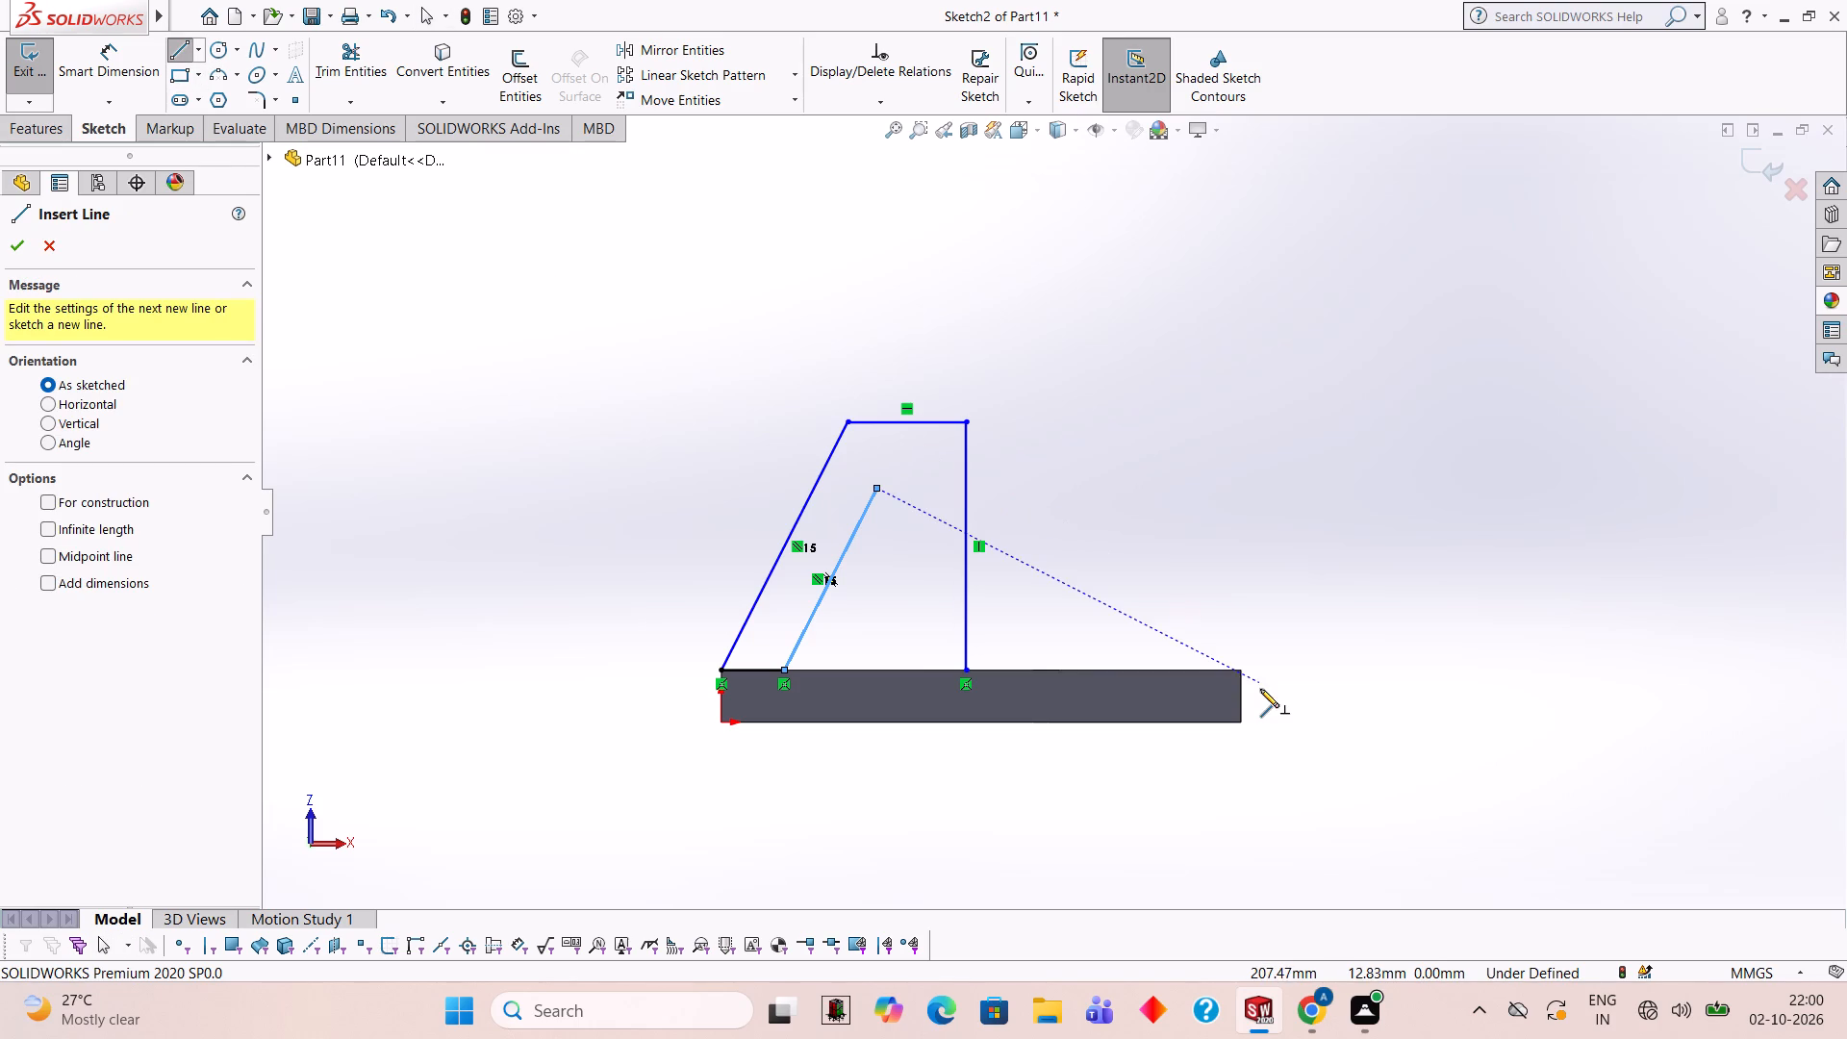
left_click(1242, 671)
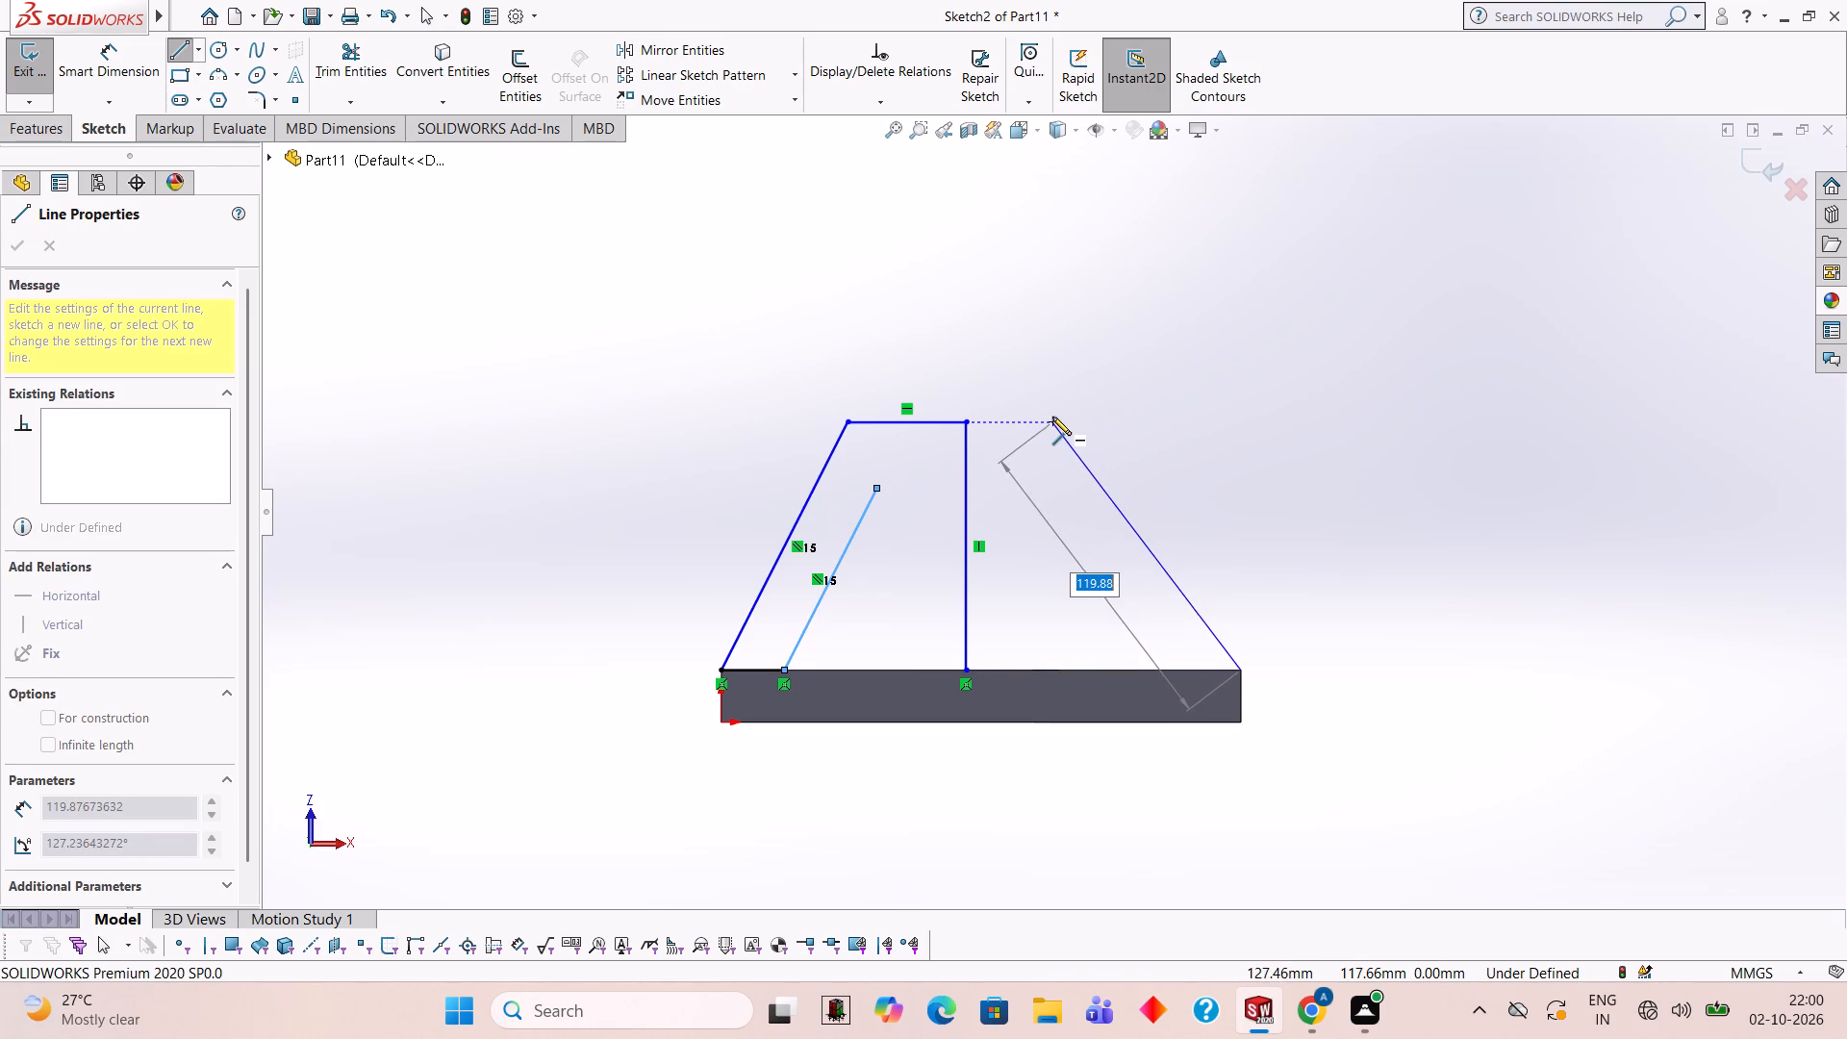
left_click(1035, 417)
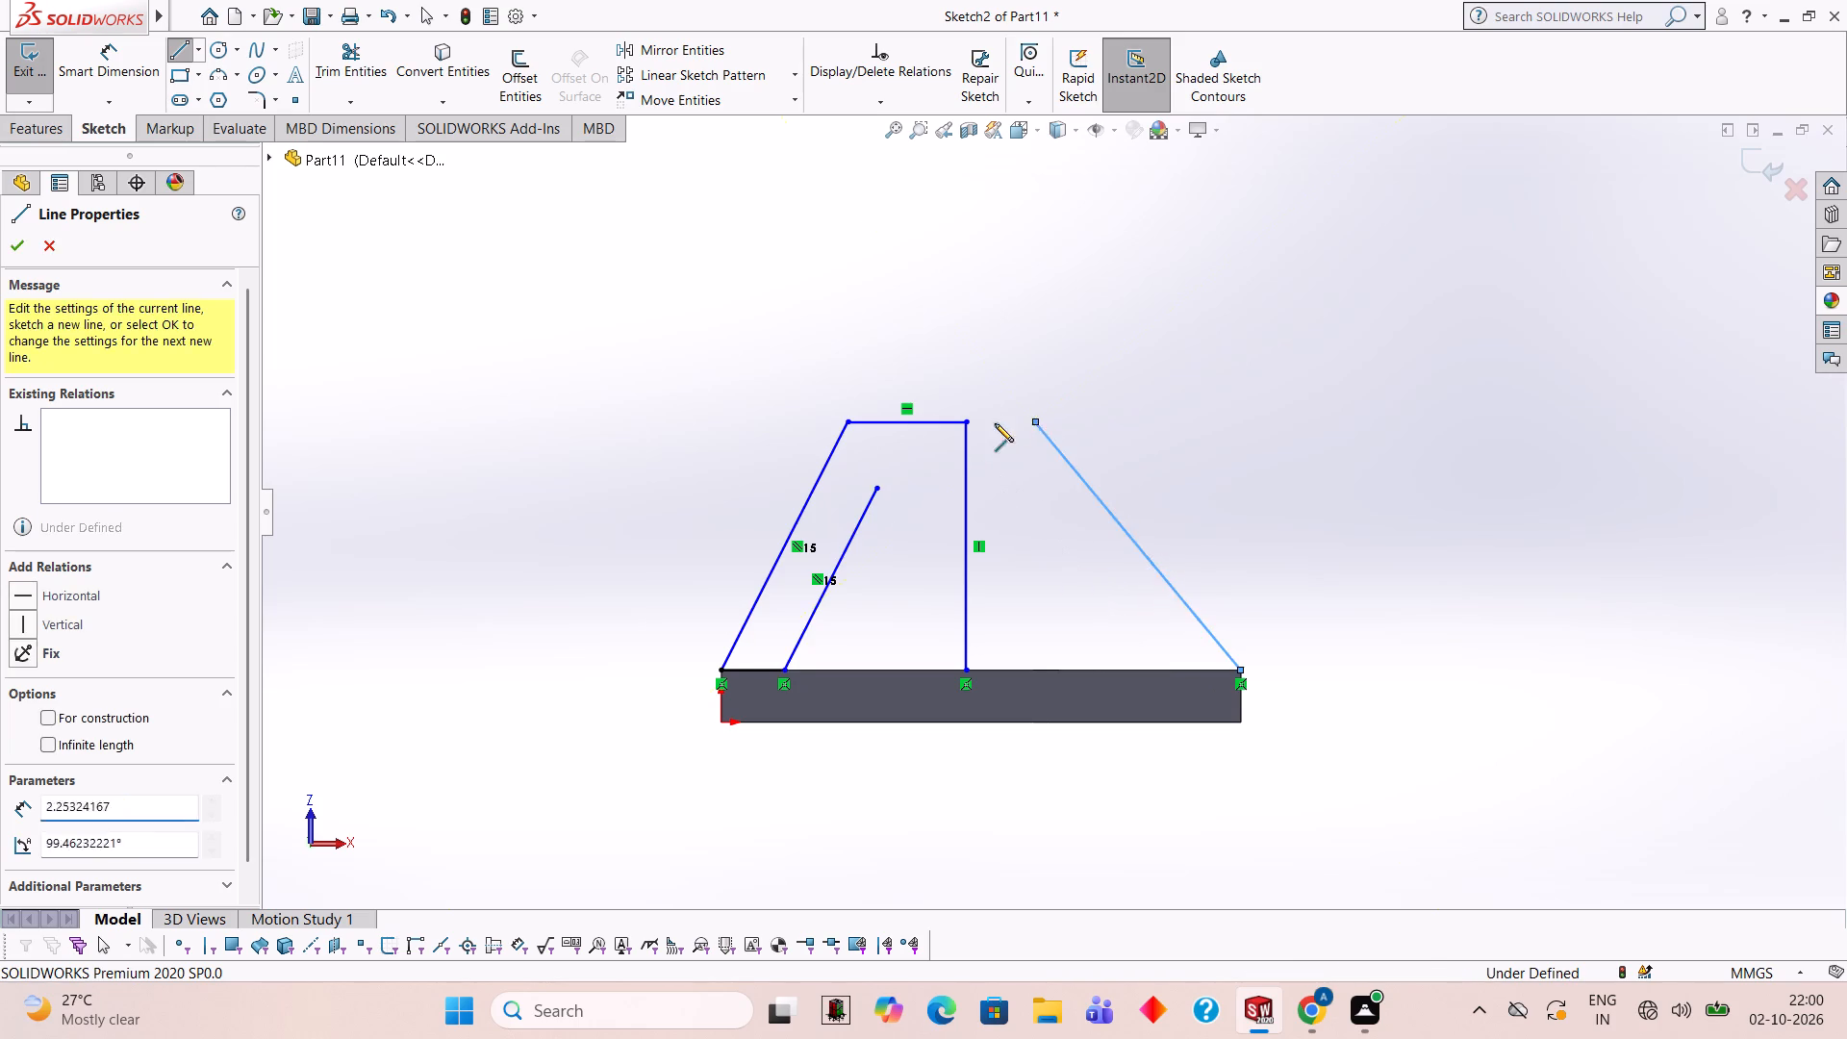
left_click(959, 426)
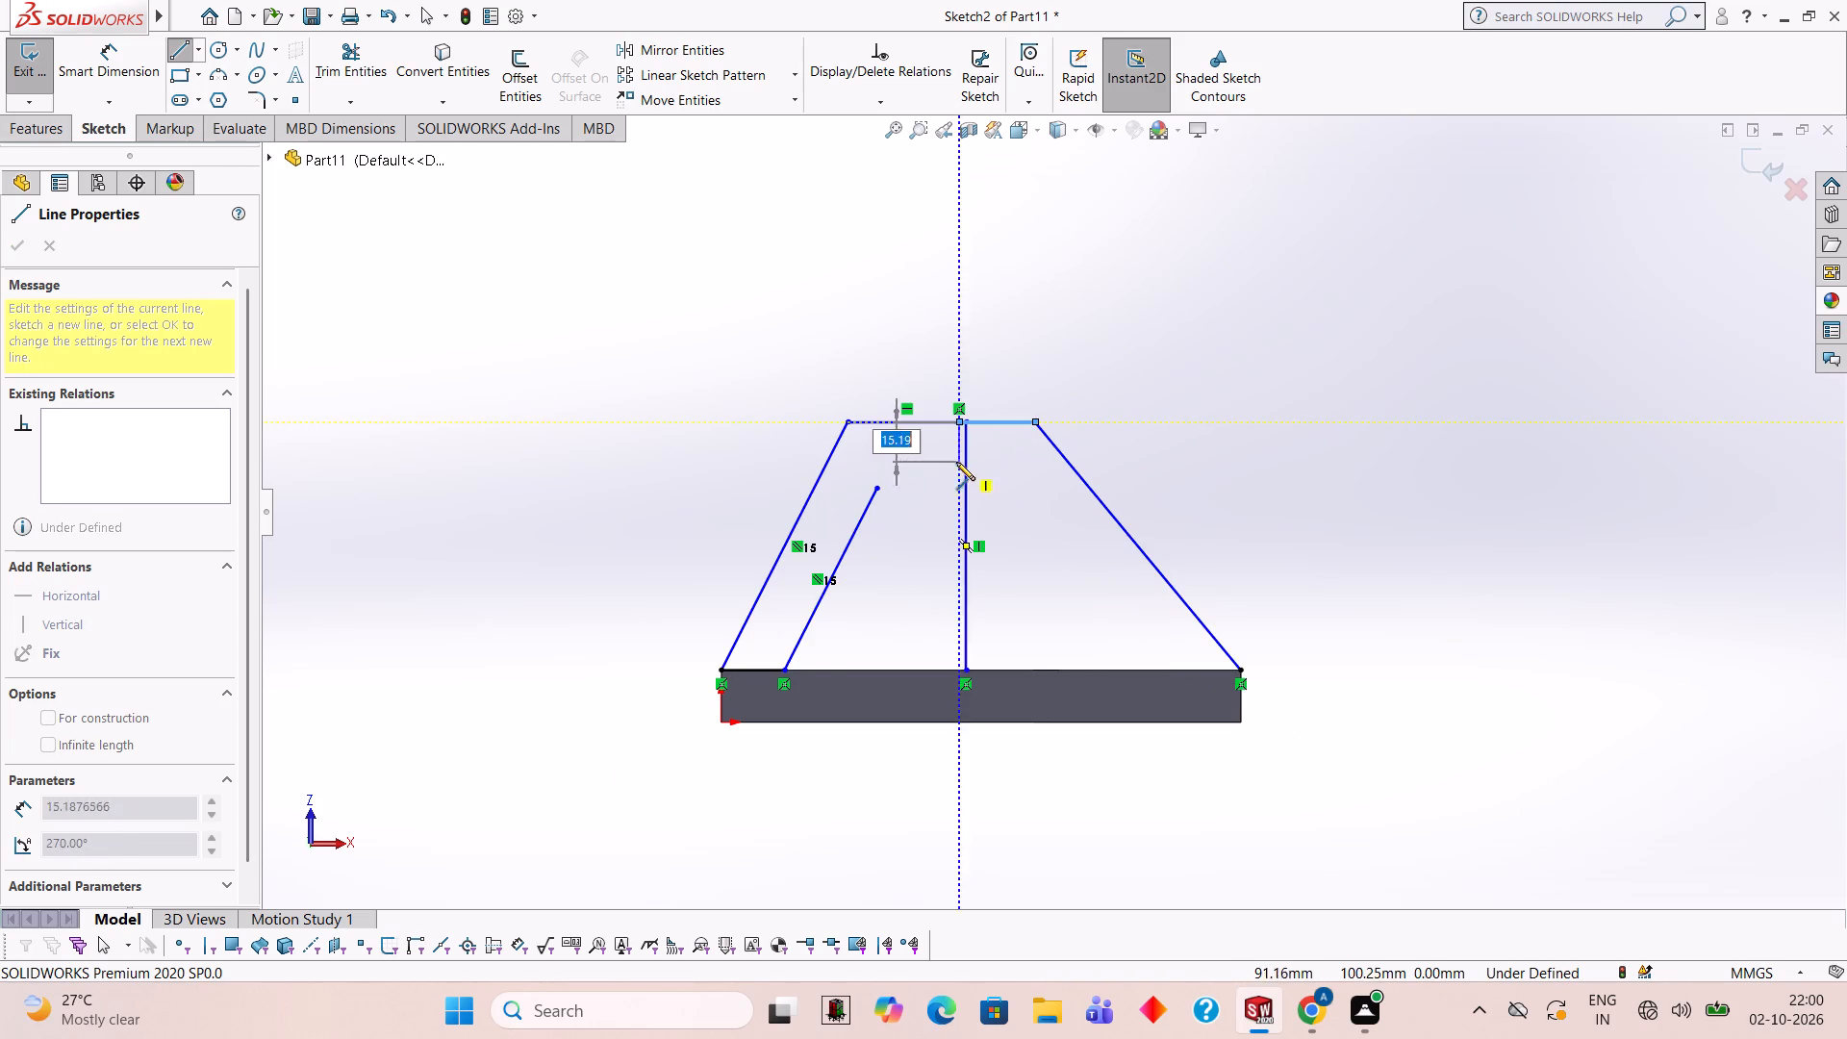
key("Escape")
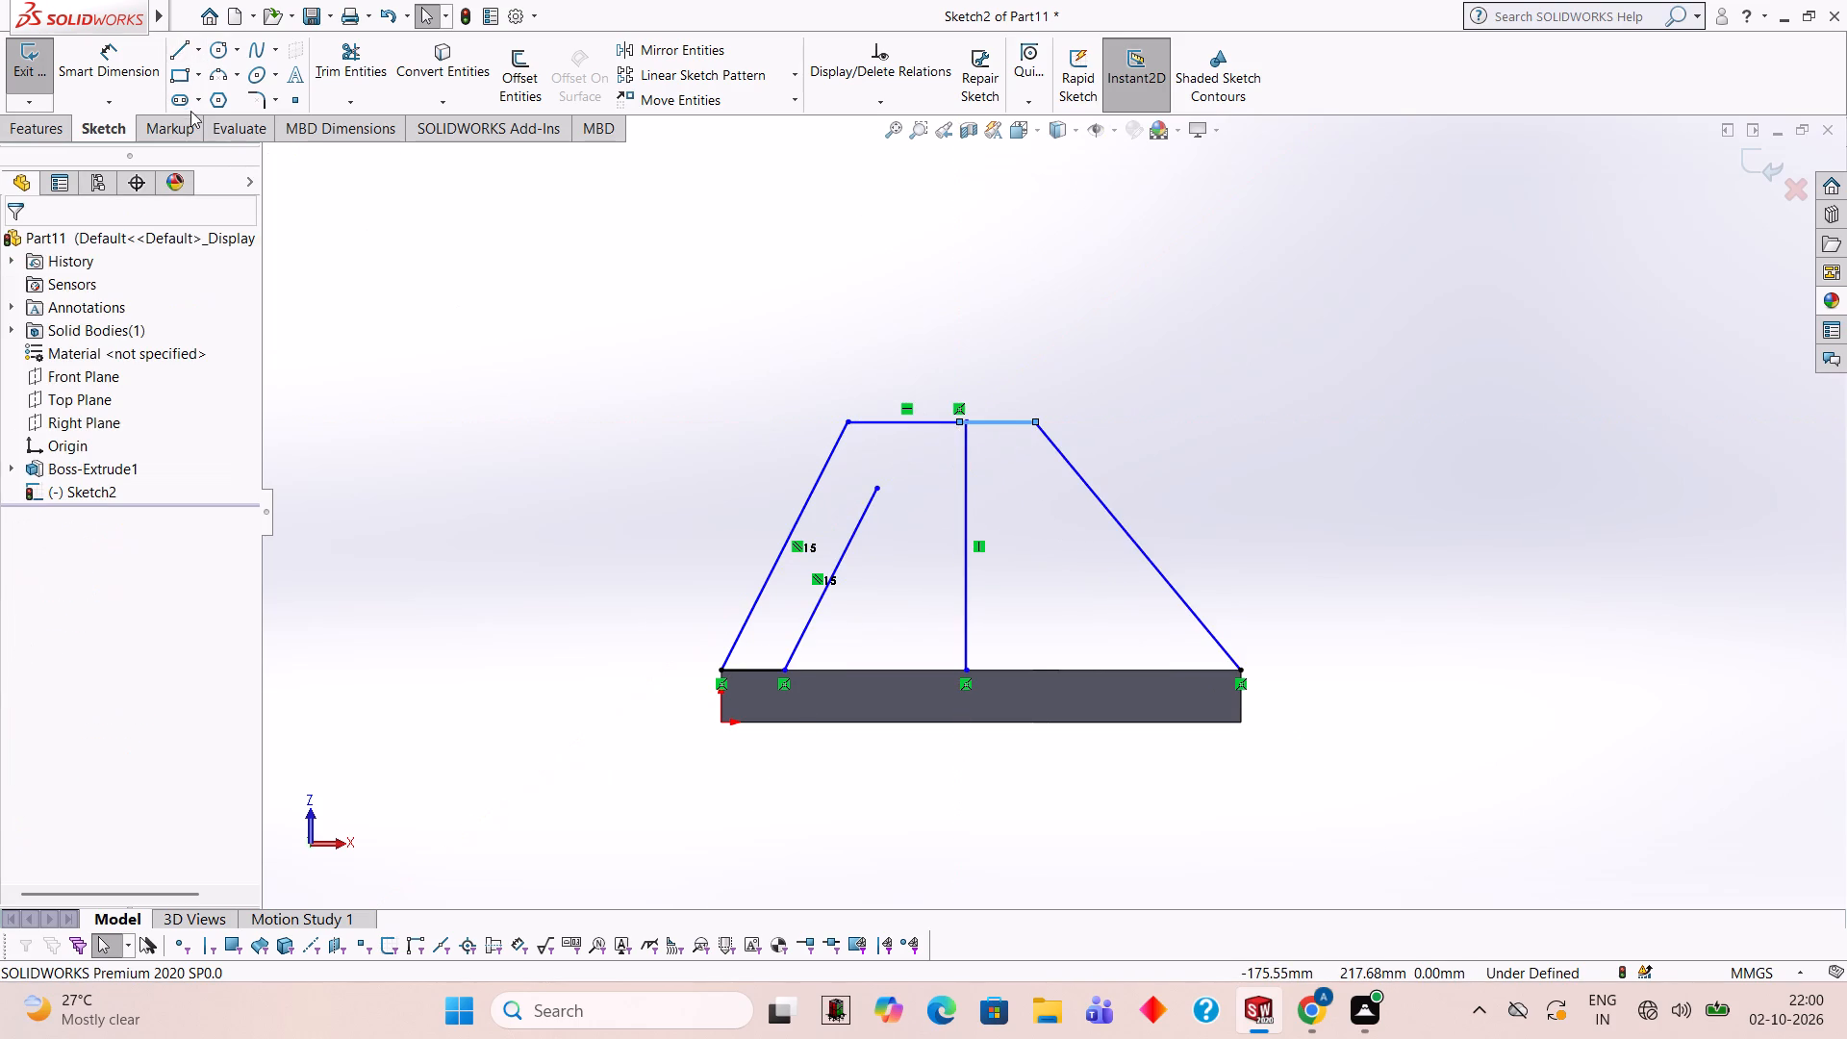
Sketch the inner outline from the far corner: about 26 mm along the edge, an about 94 mm slope, and an about 52 mm top to the near inner slope.
left_click(187, 50)
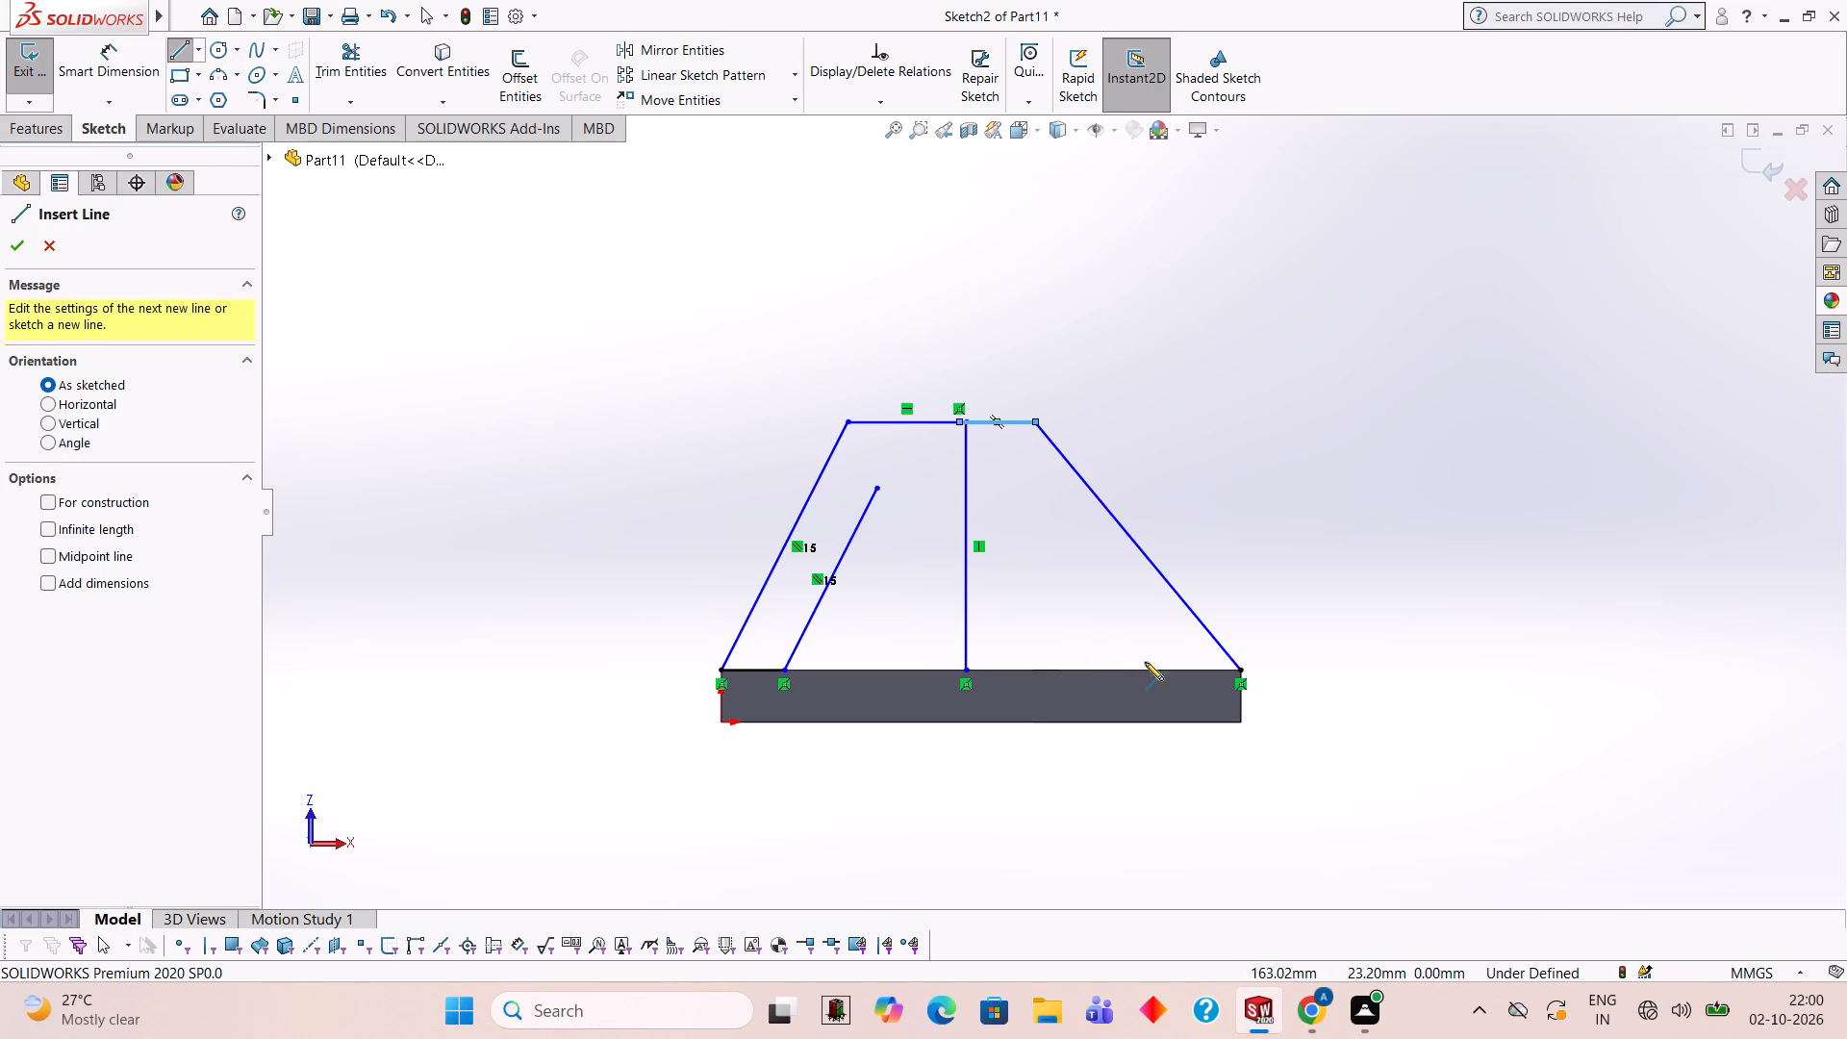
left_click(1241, 670)
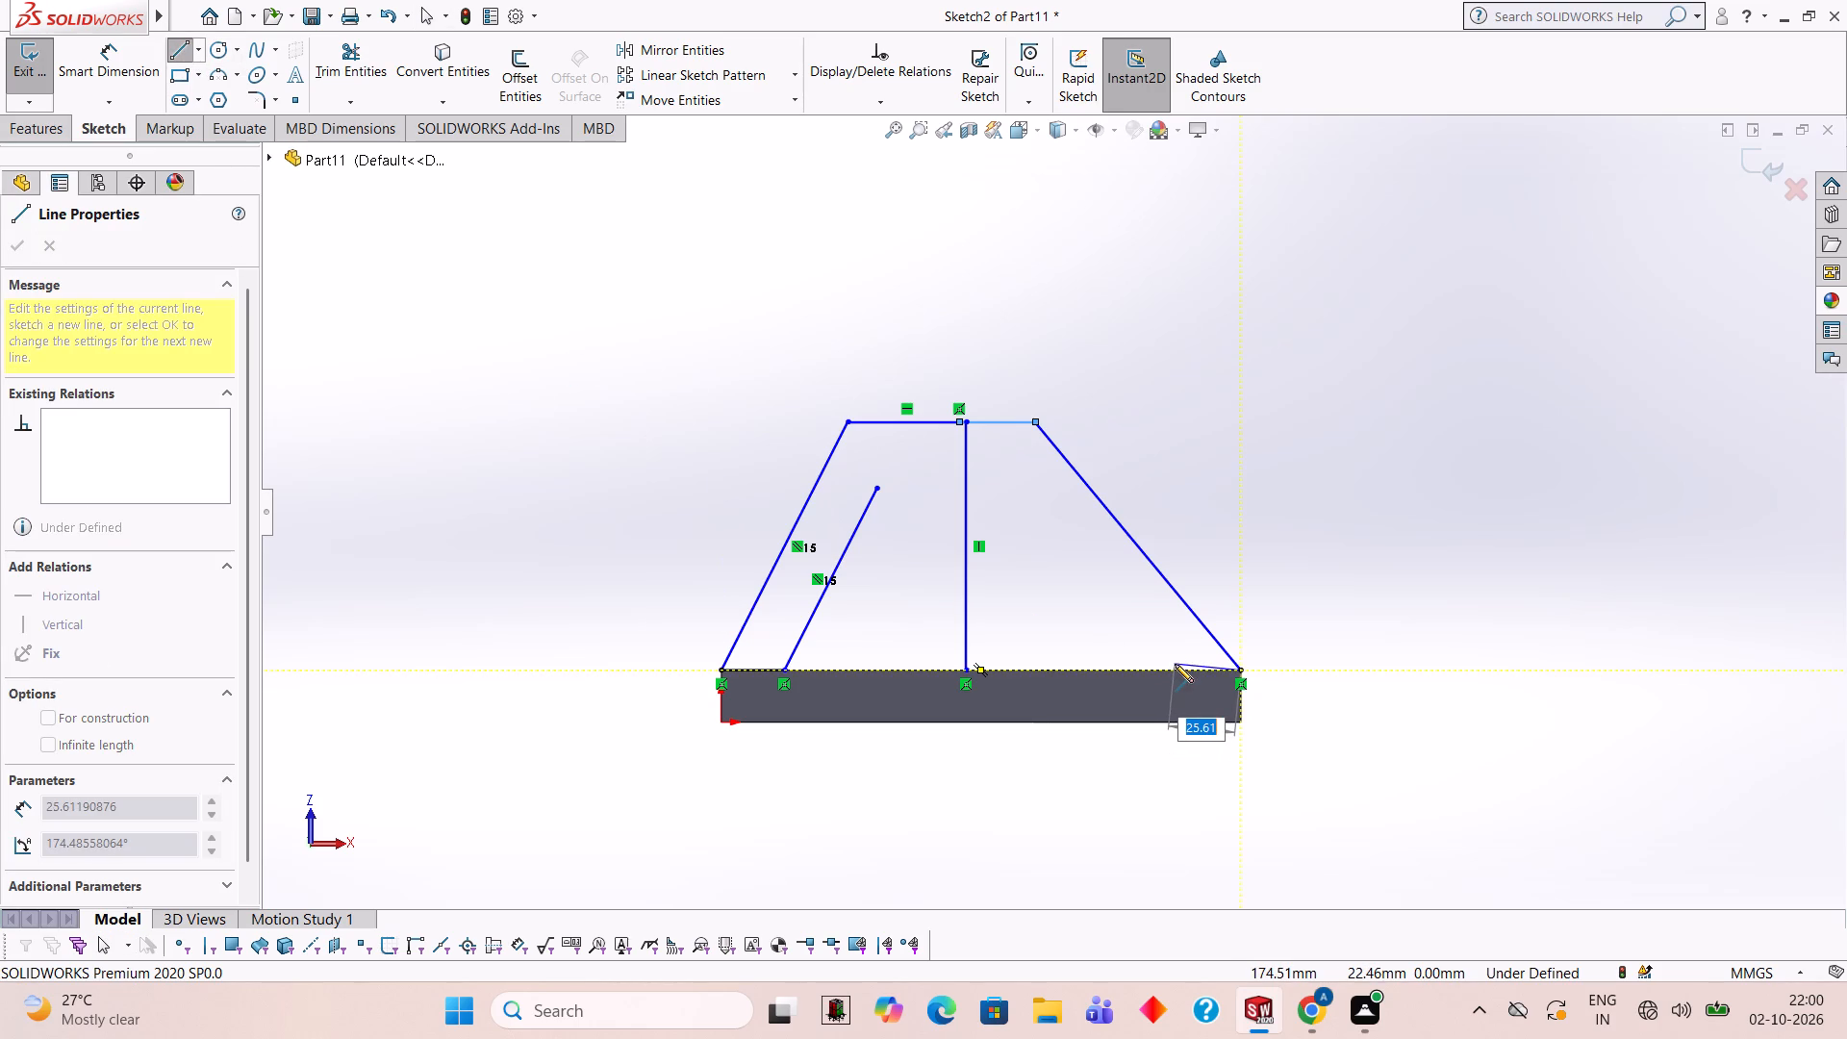
left_click(1175, 674)
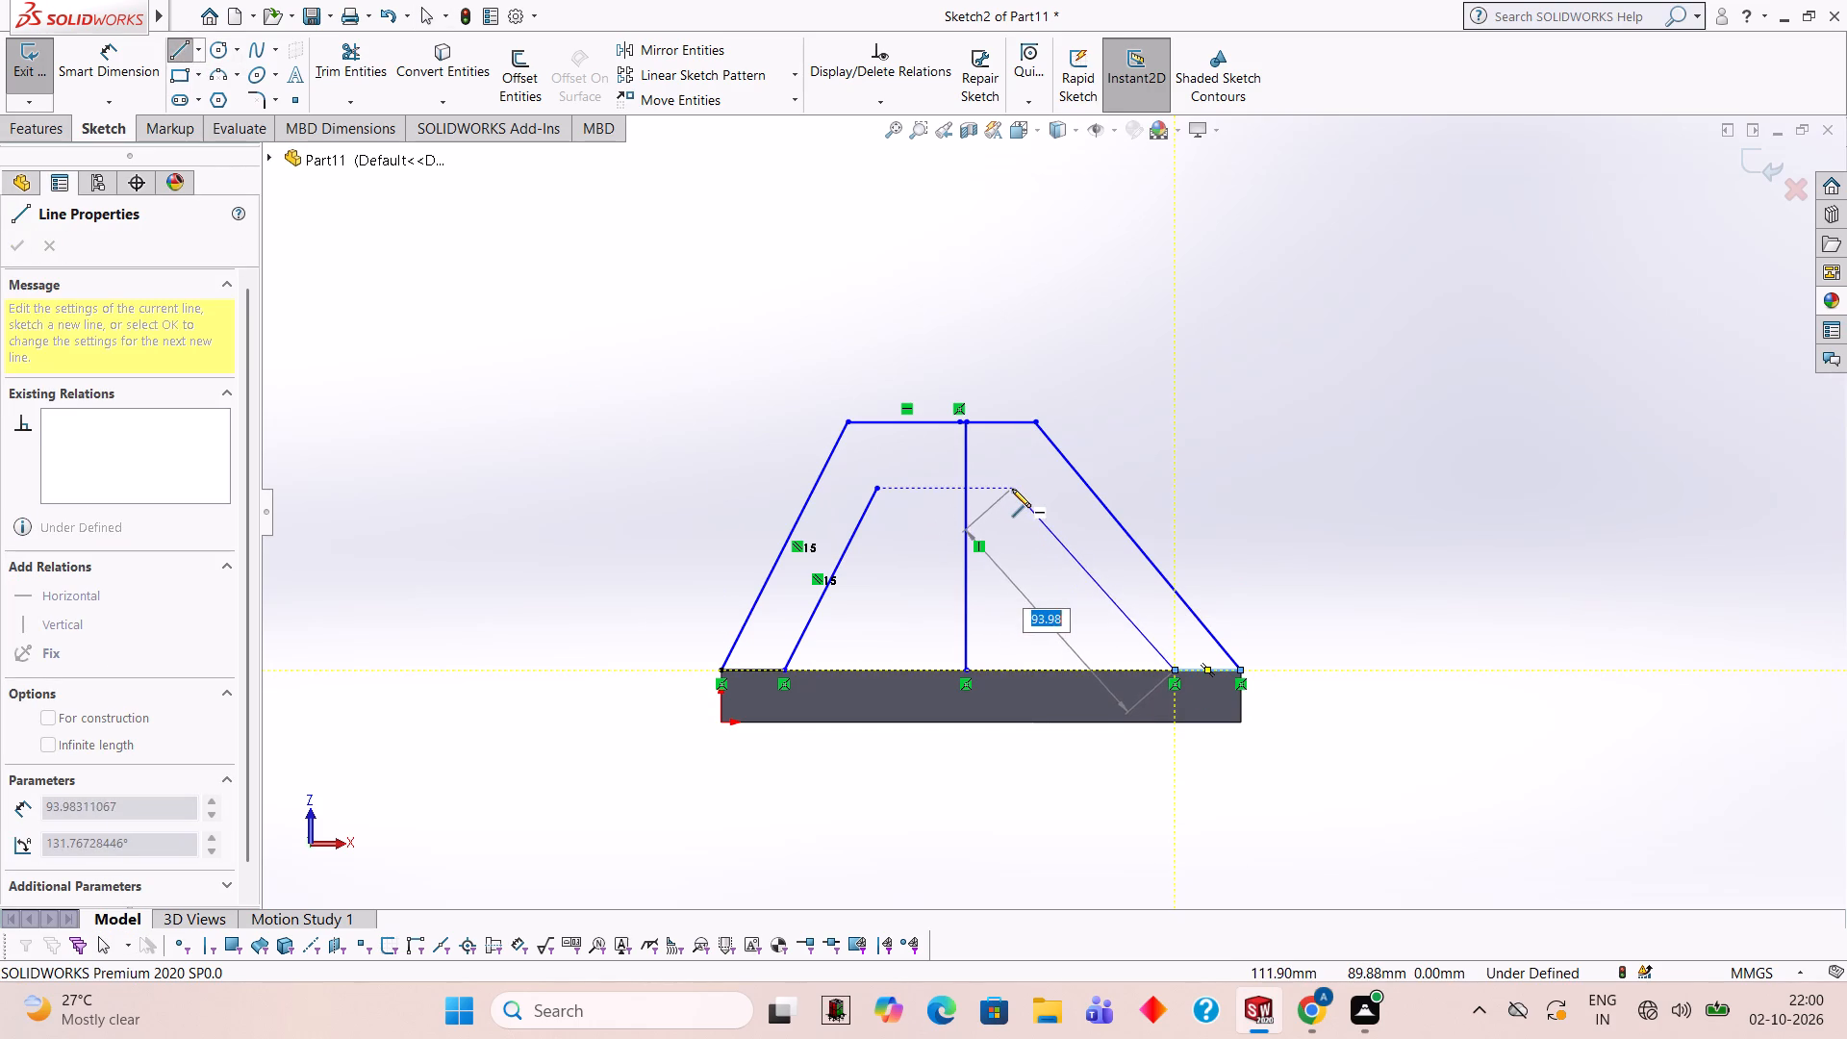
left_click(1012, 489)
left_click(874, 490)
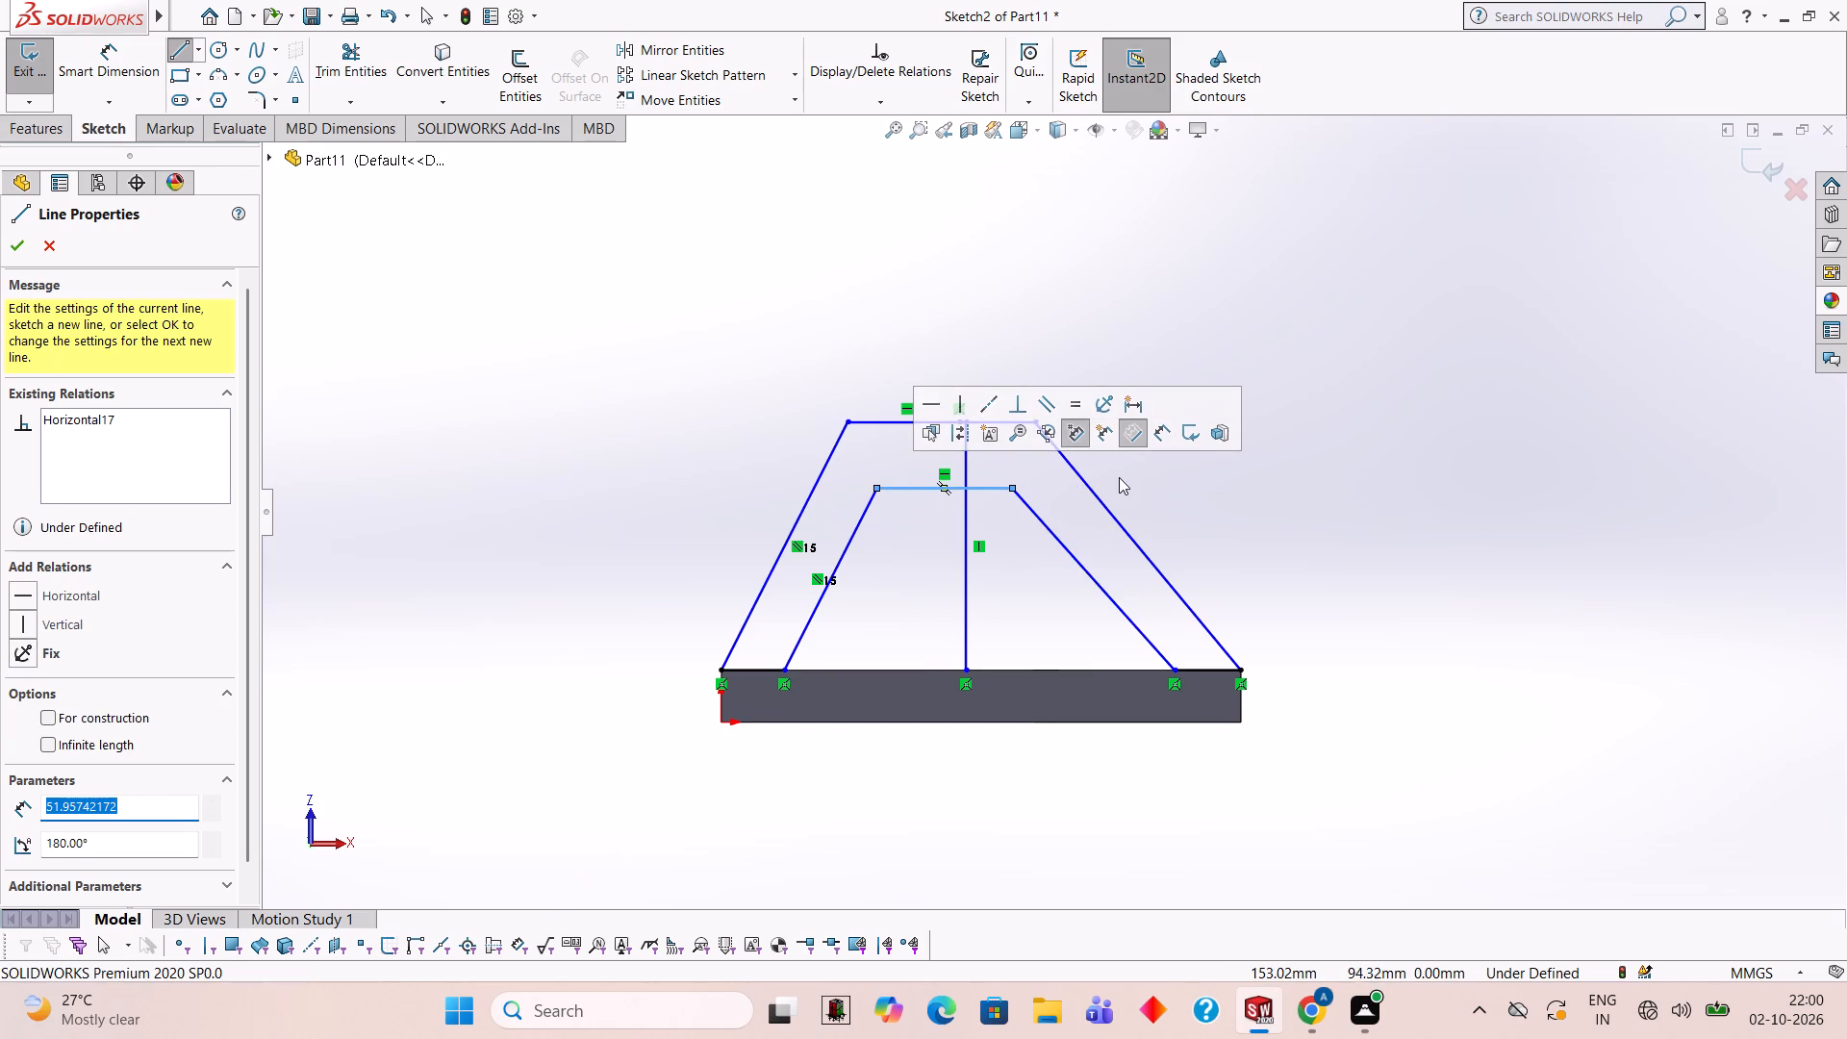
key("Escape")
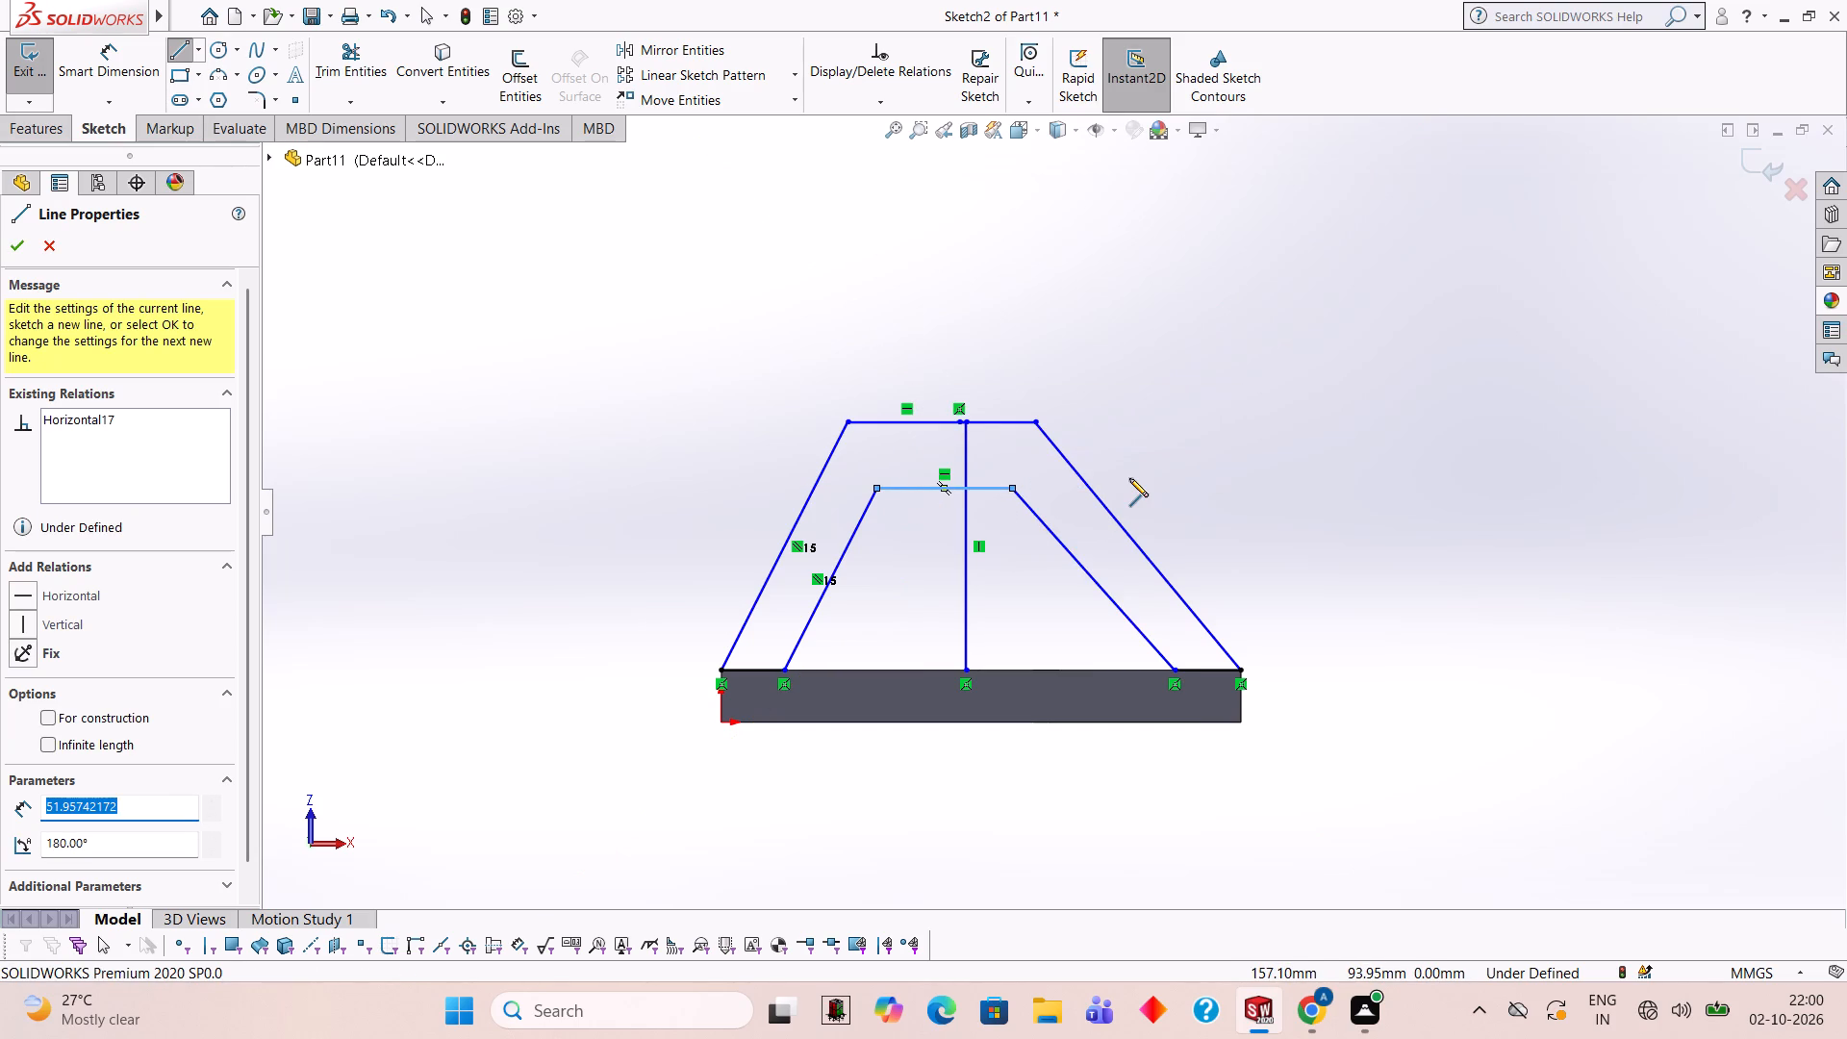
Trim away the middle vertical line both inside the inner outline and between the two top lines.
left_click(351, 61)
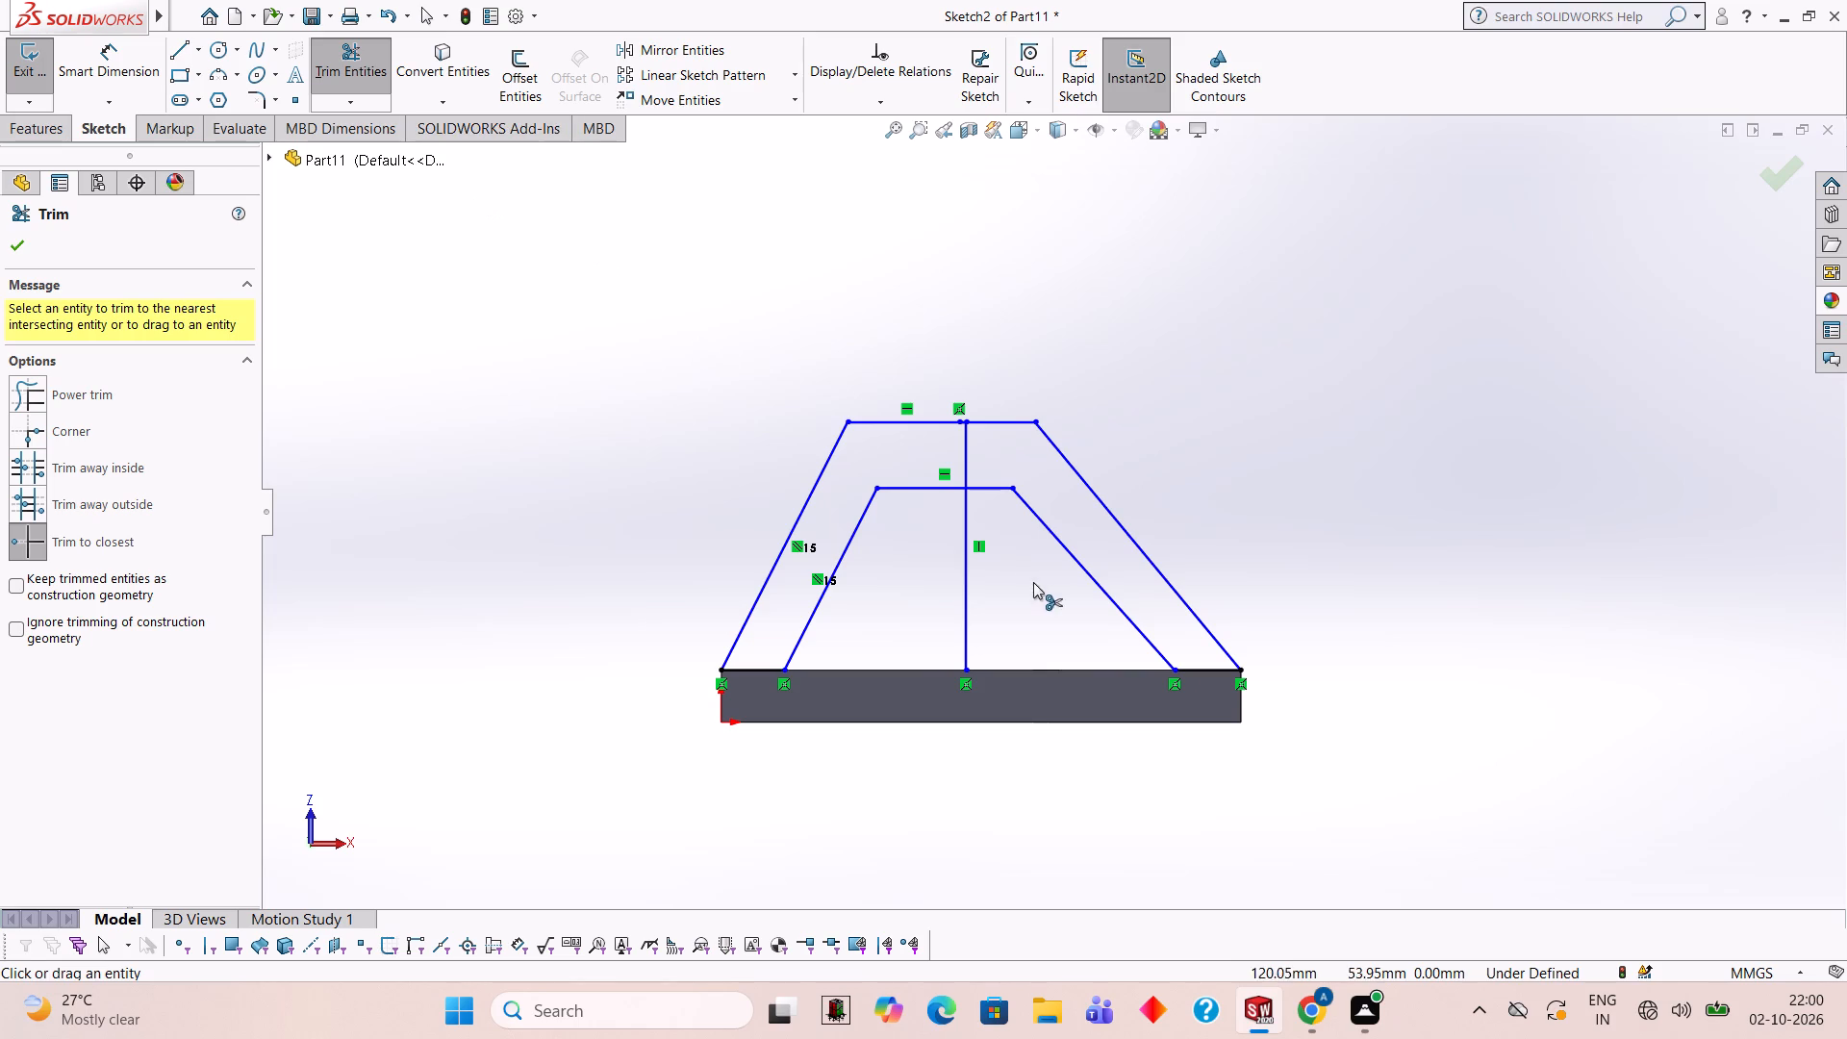
left_click(964, 568)
left_click(967, 445)
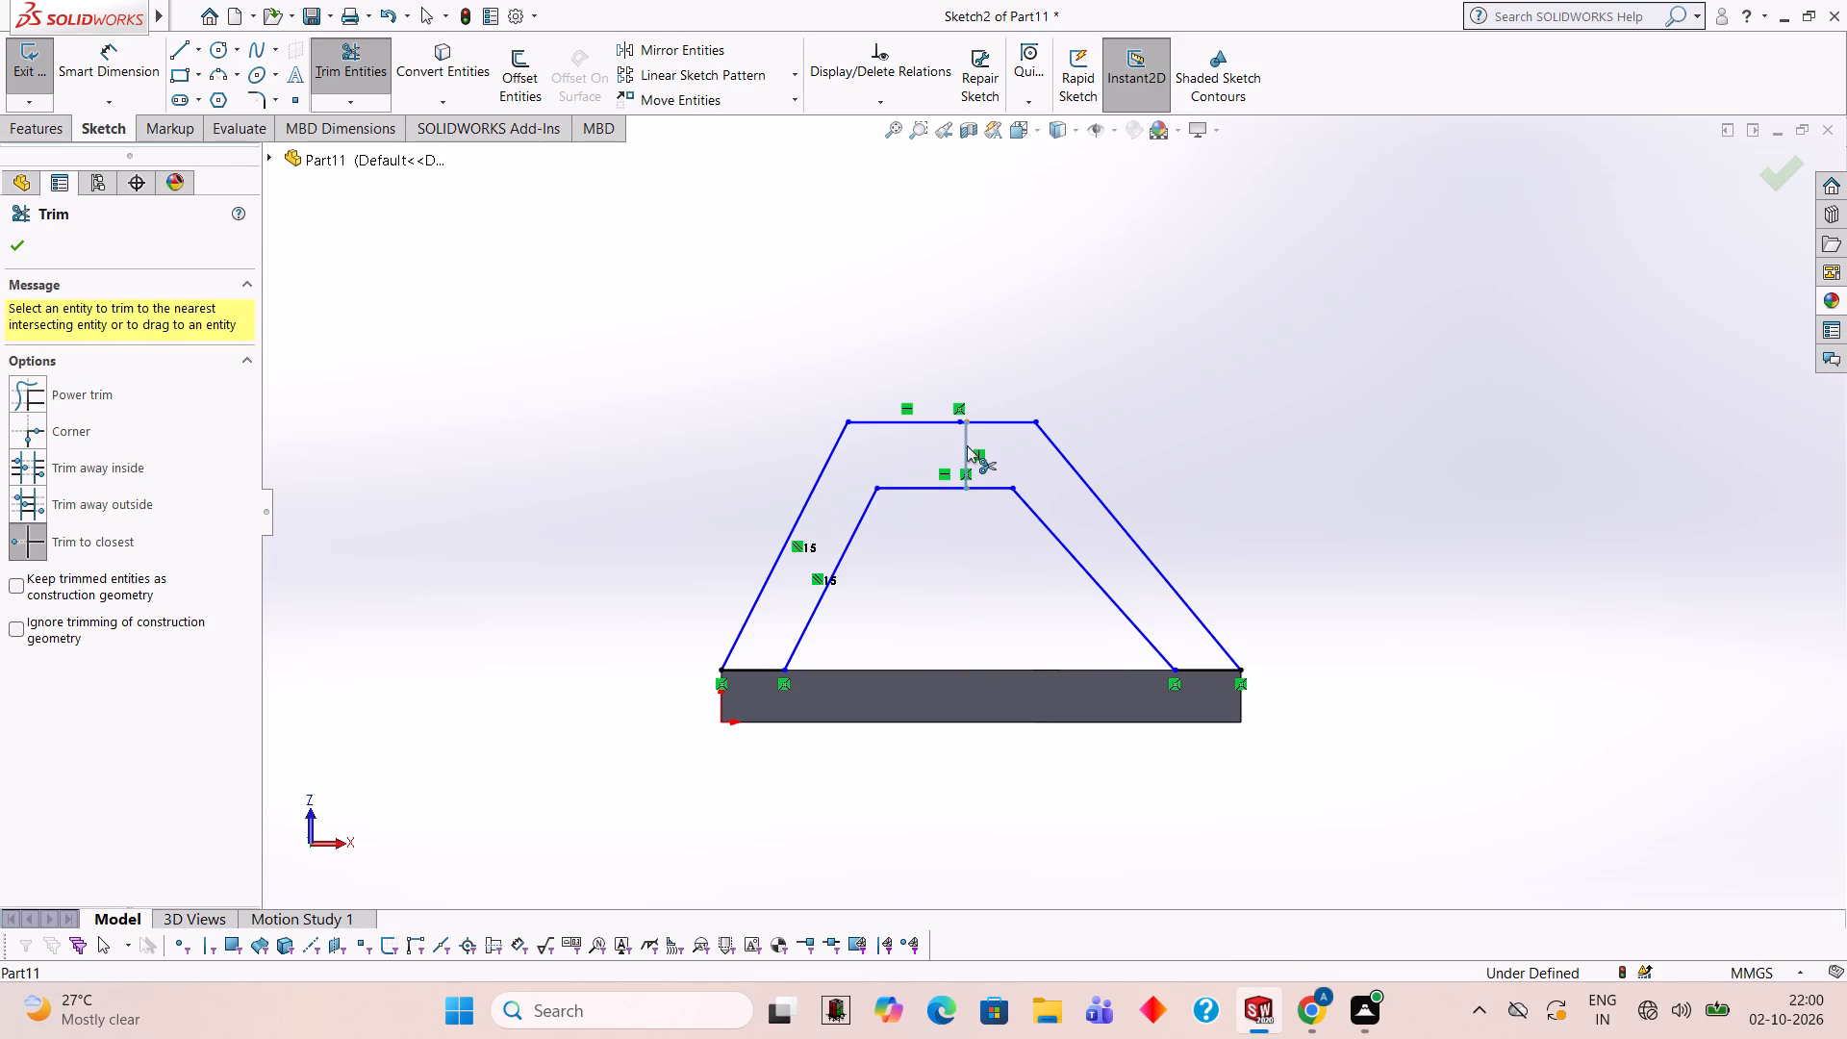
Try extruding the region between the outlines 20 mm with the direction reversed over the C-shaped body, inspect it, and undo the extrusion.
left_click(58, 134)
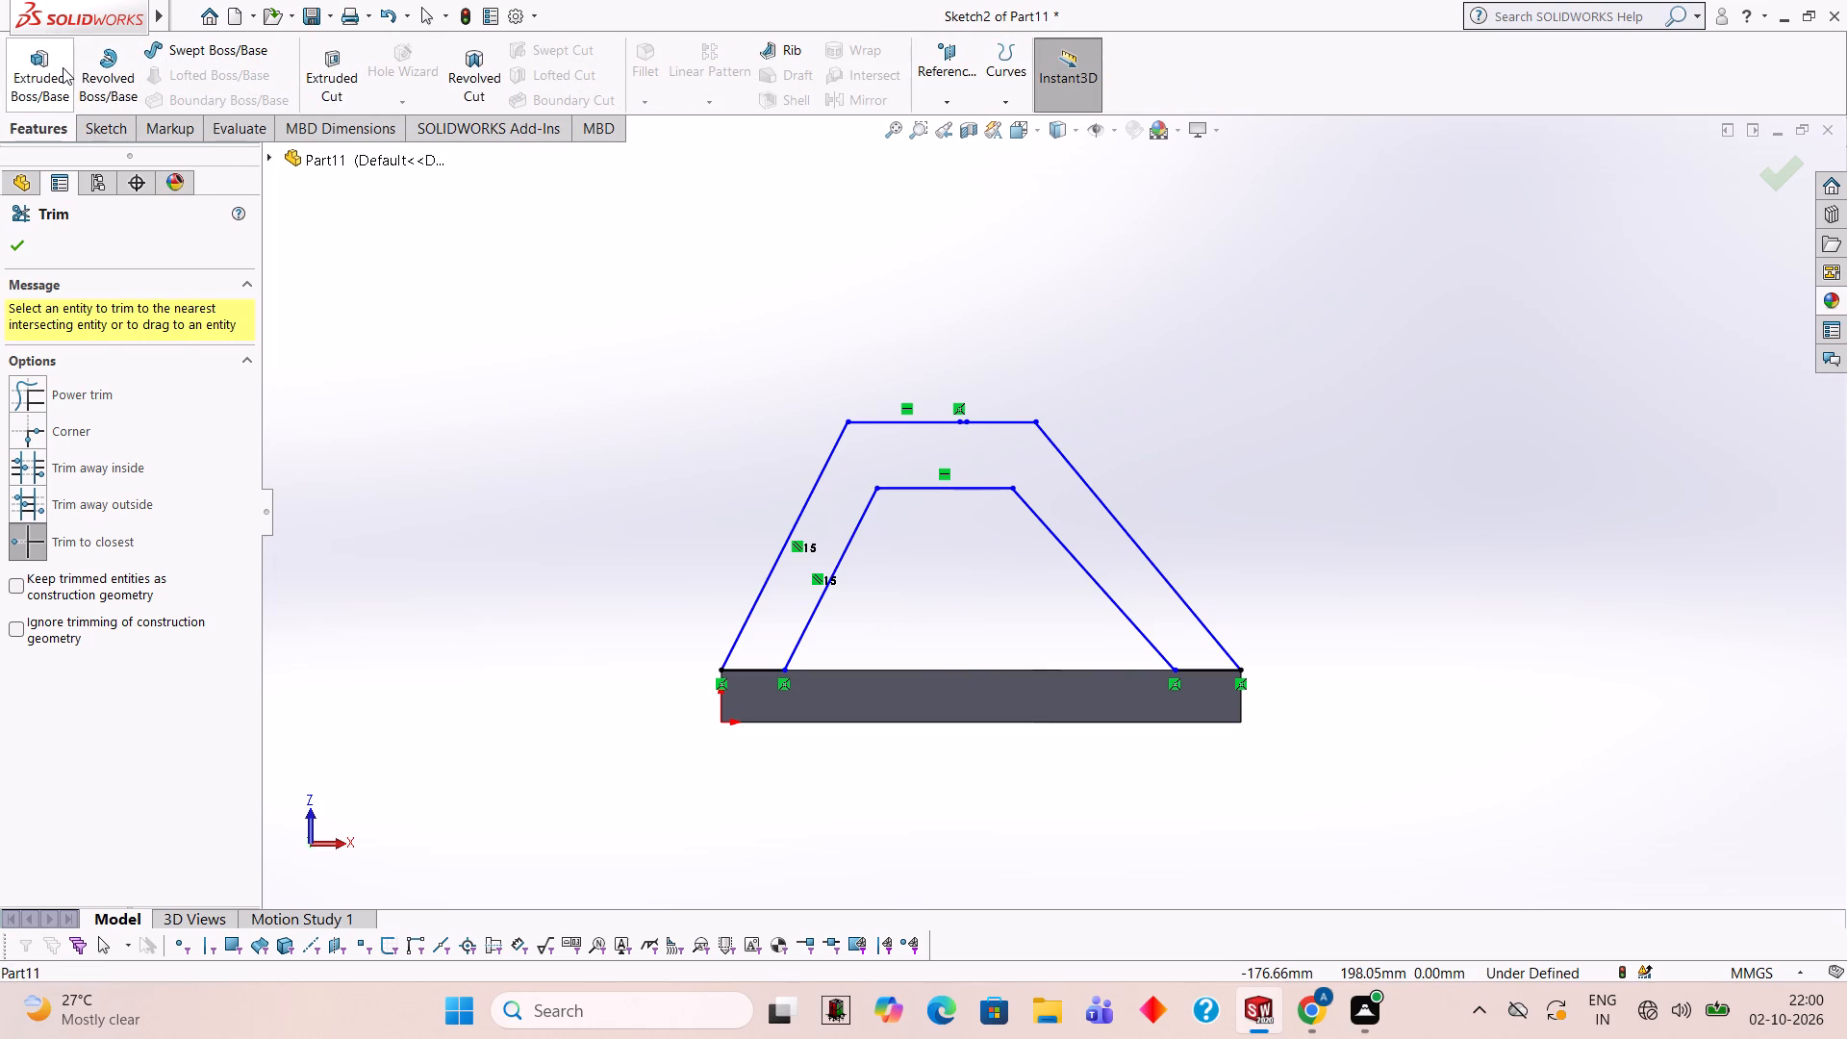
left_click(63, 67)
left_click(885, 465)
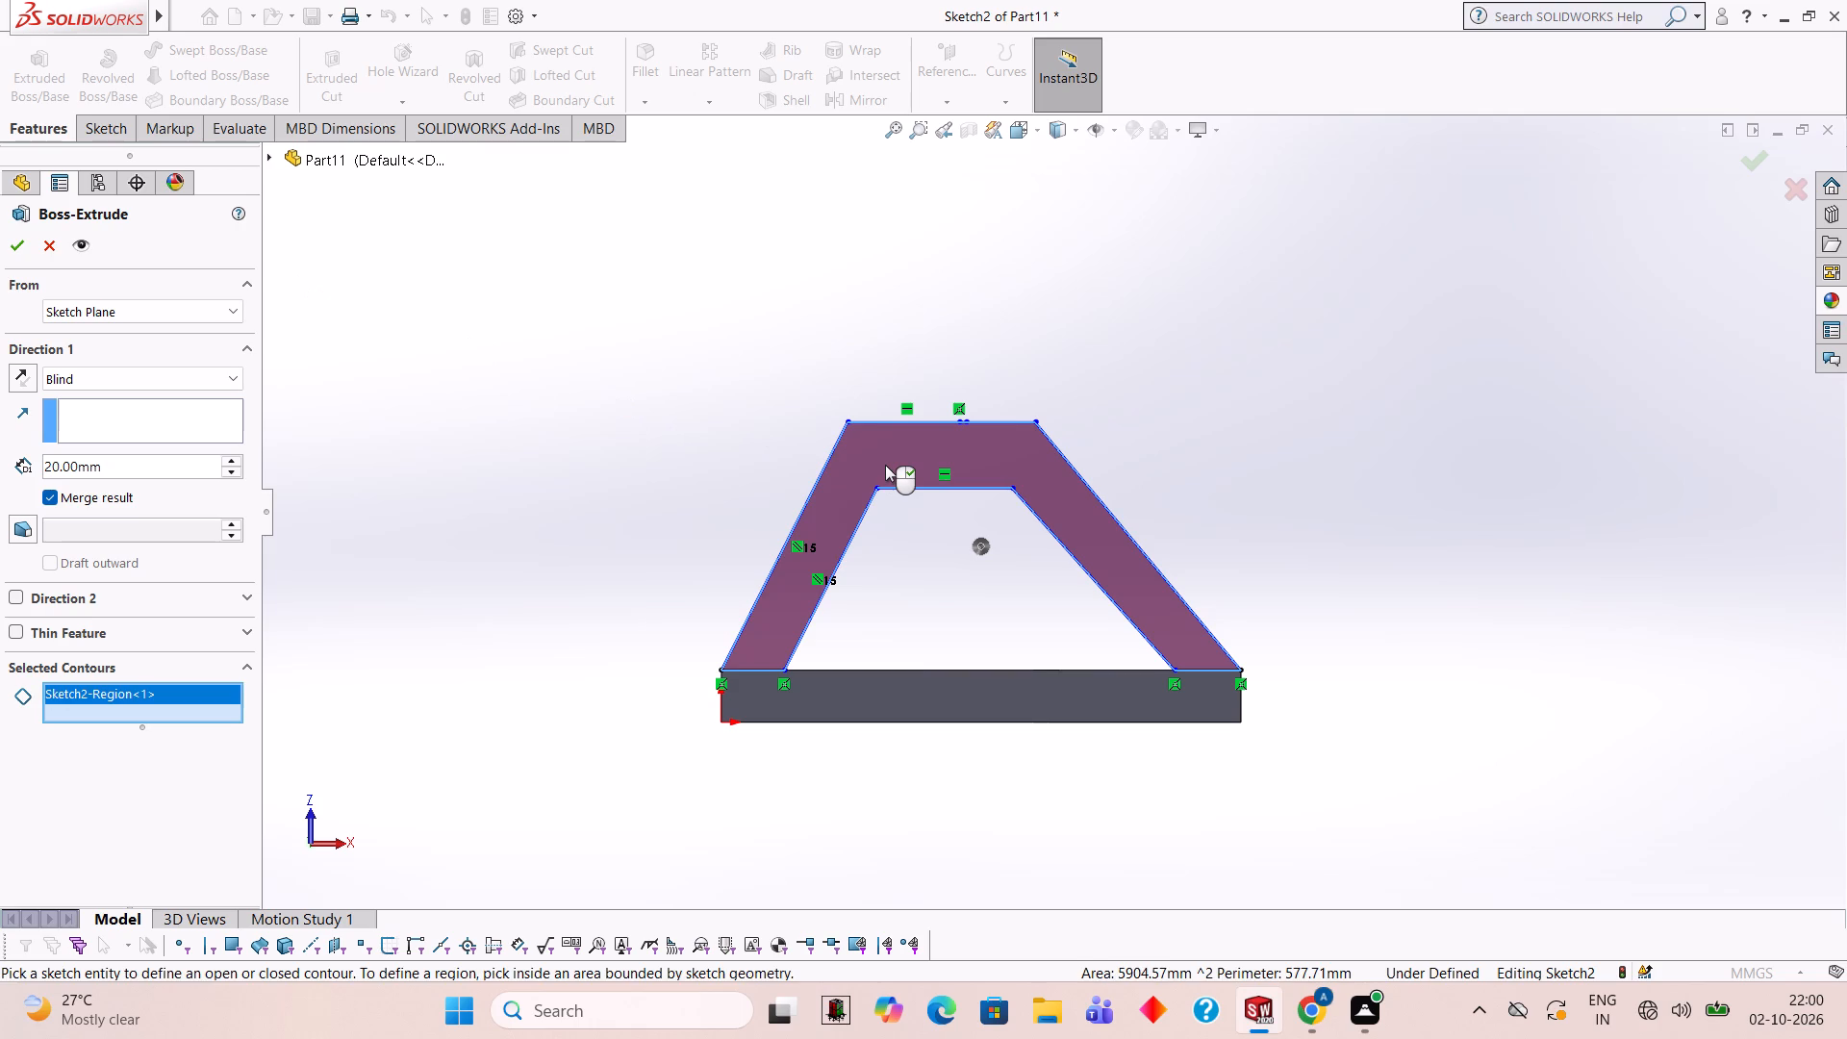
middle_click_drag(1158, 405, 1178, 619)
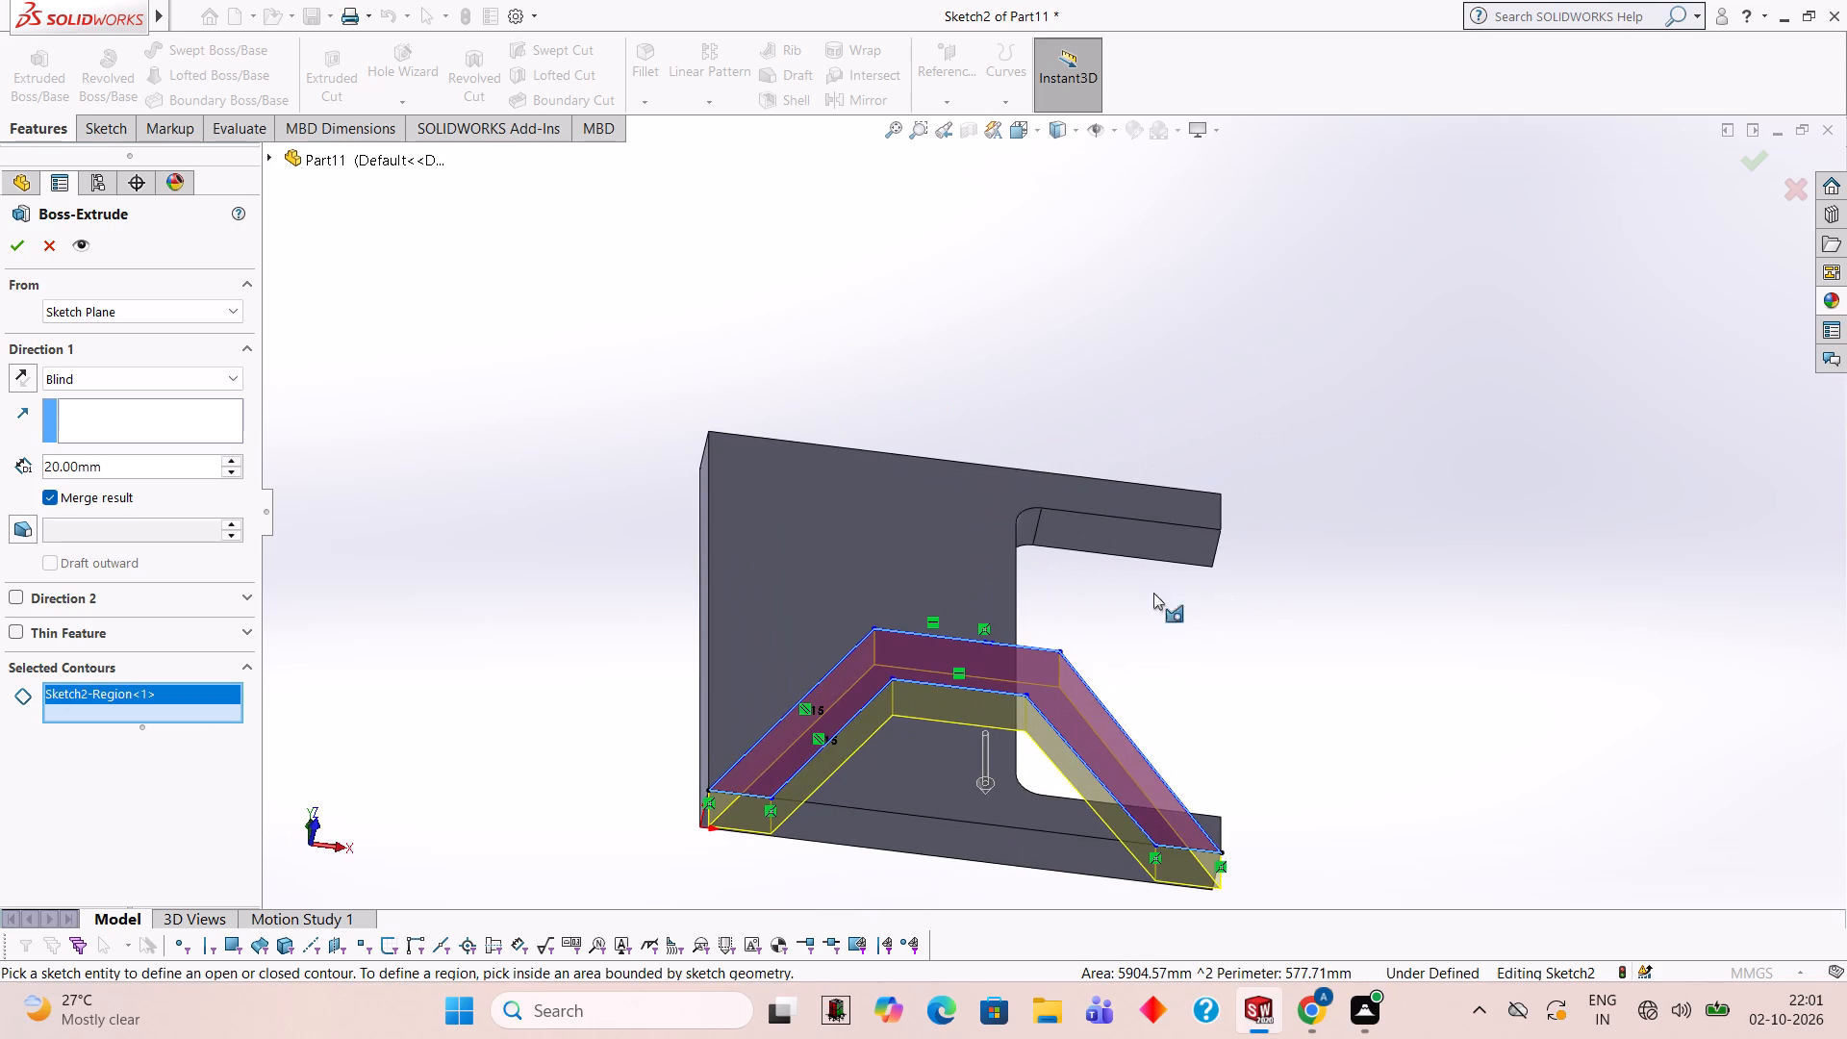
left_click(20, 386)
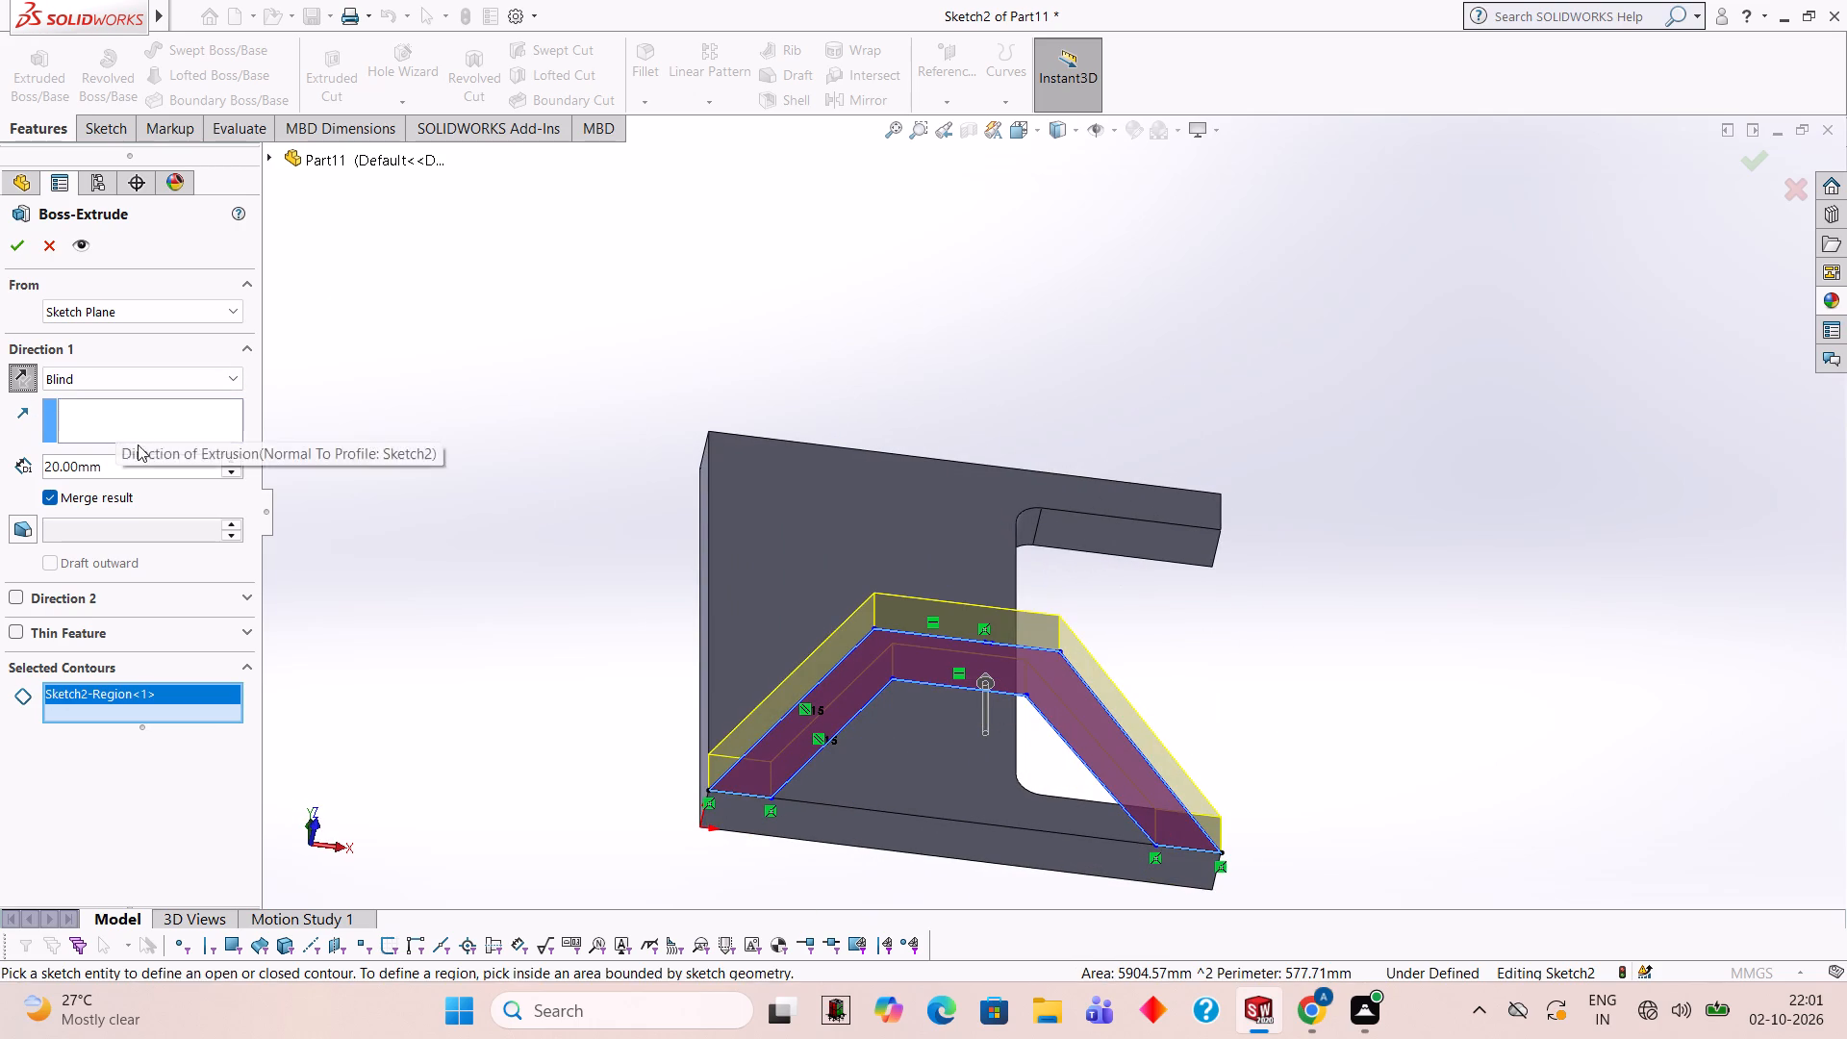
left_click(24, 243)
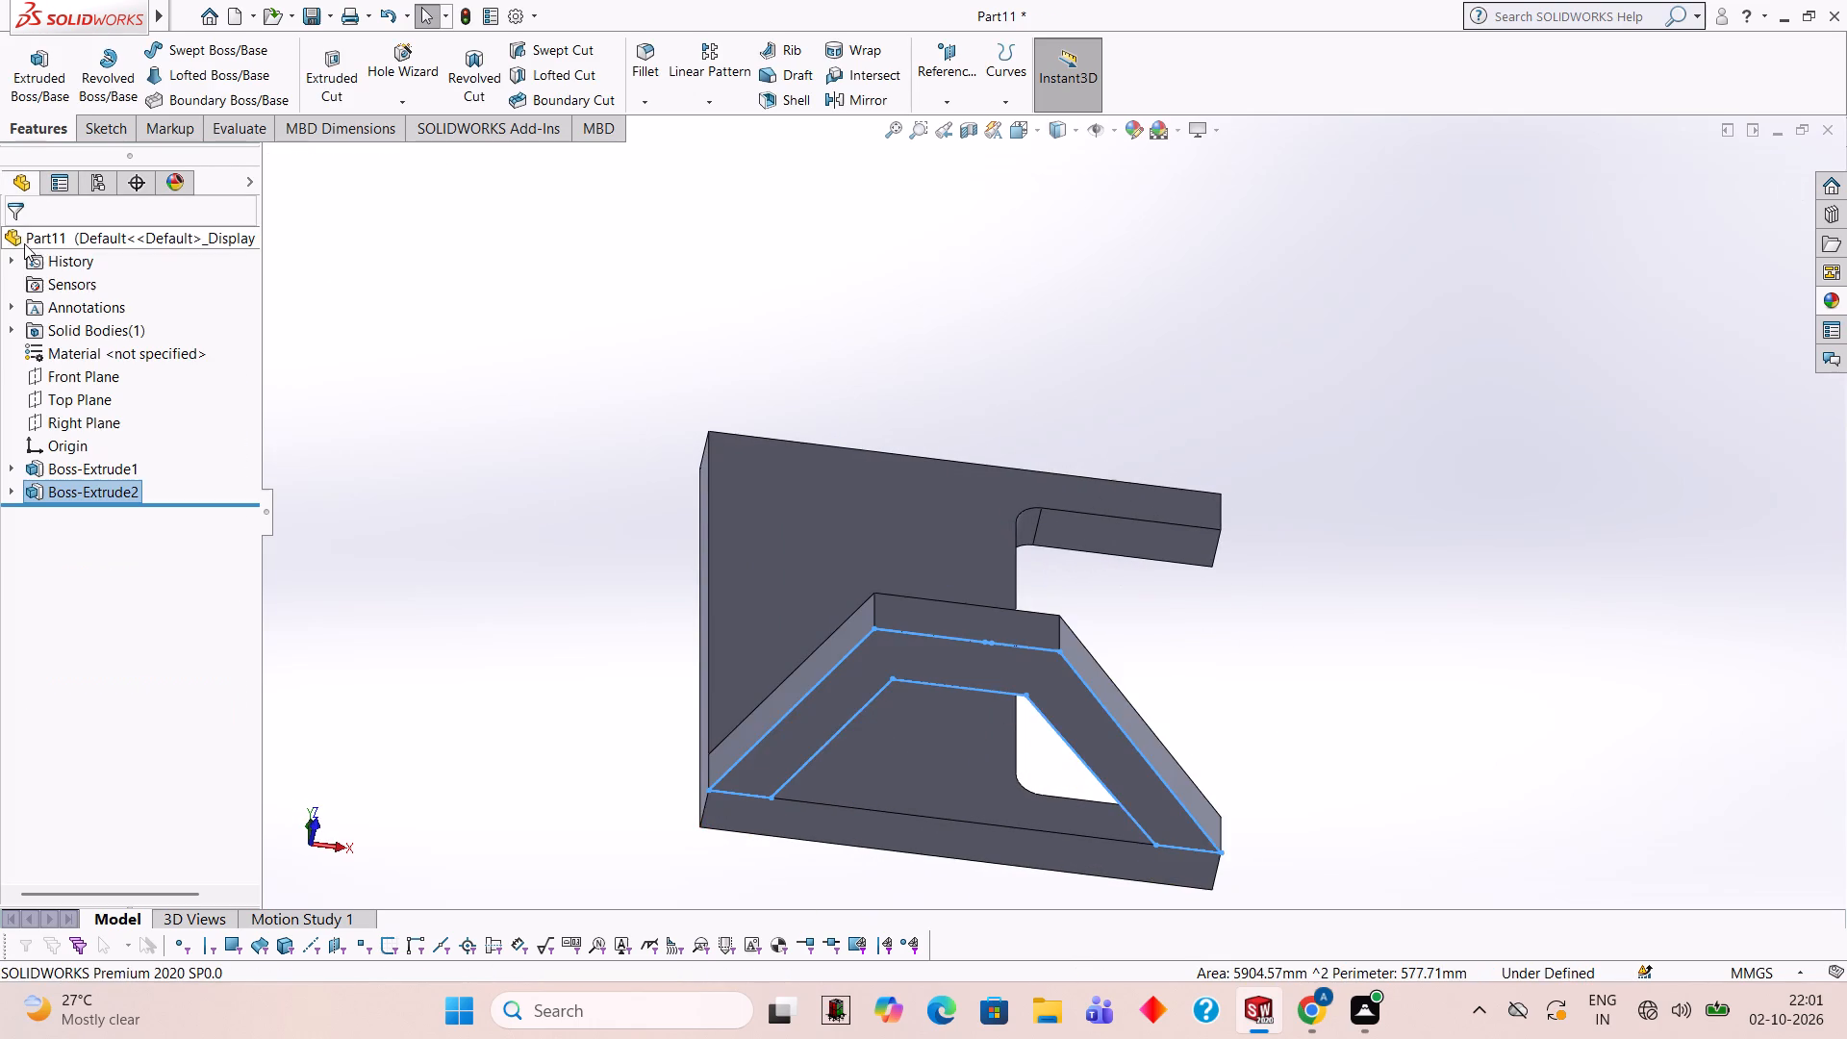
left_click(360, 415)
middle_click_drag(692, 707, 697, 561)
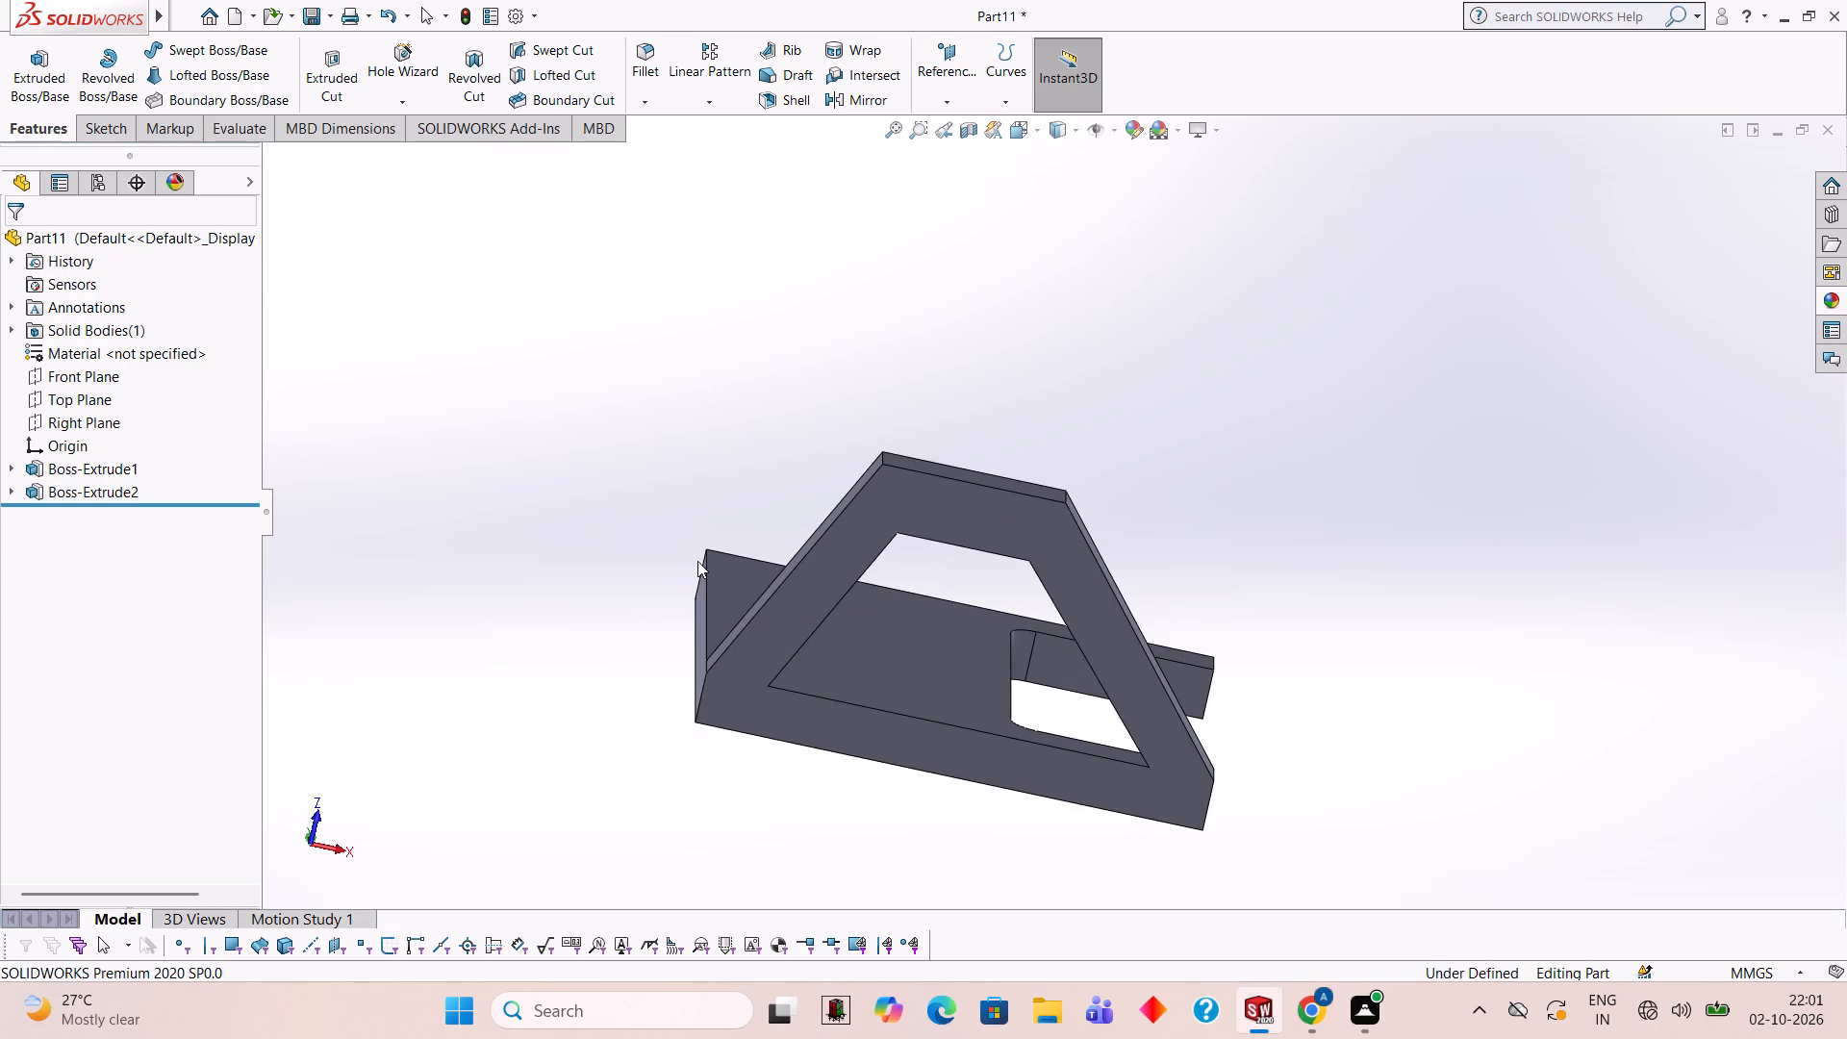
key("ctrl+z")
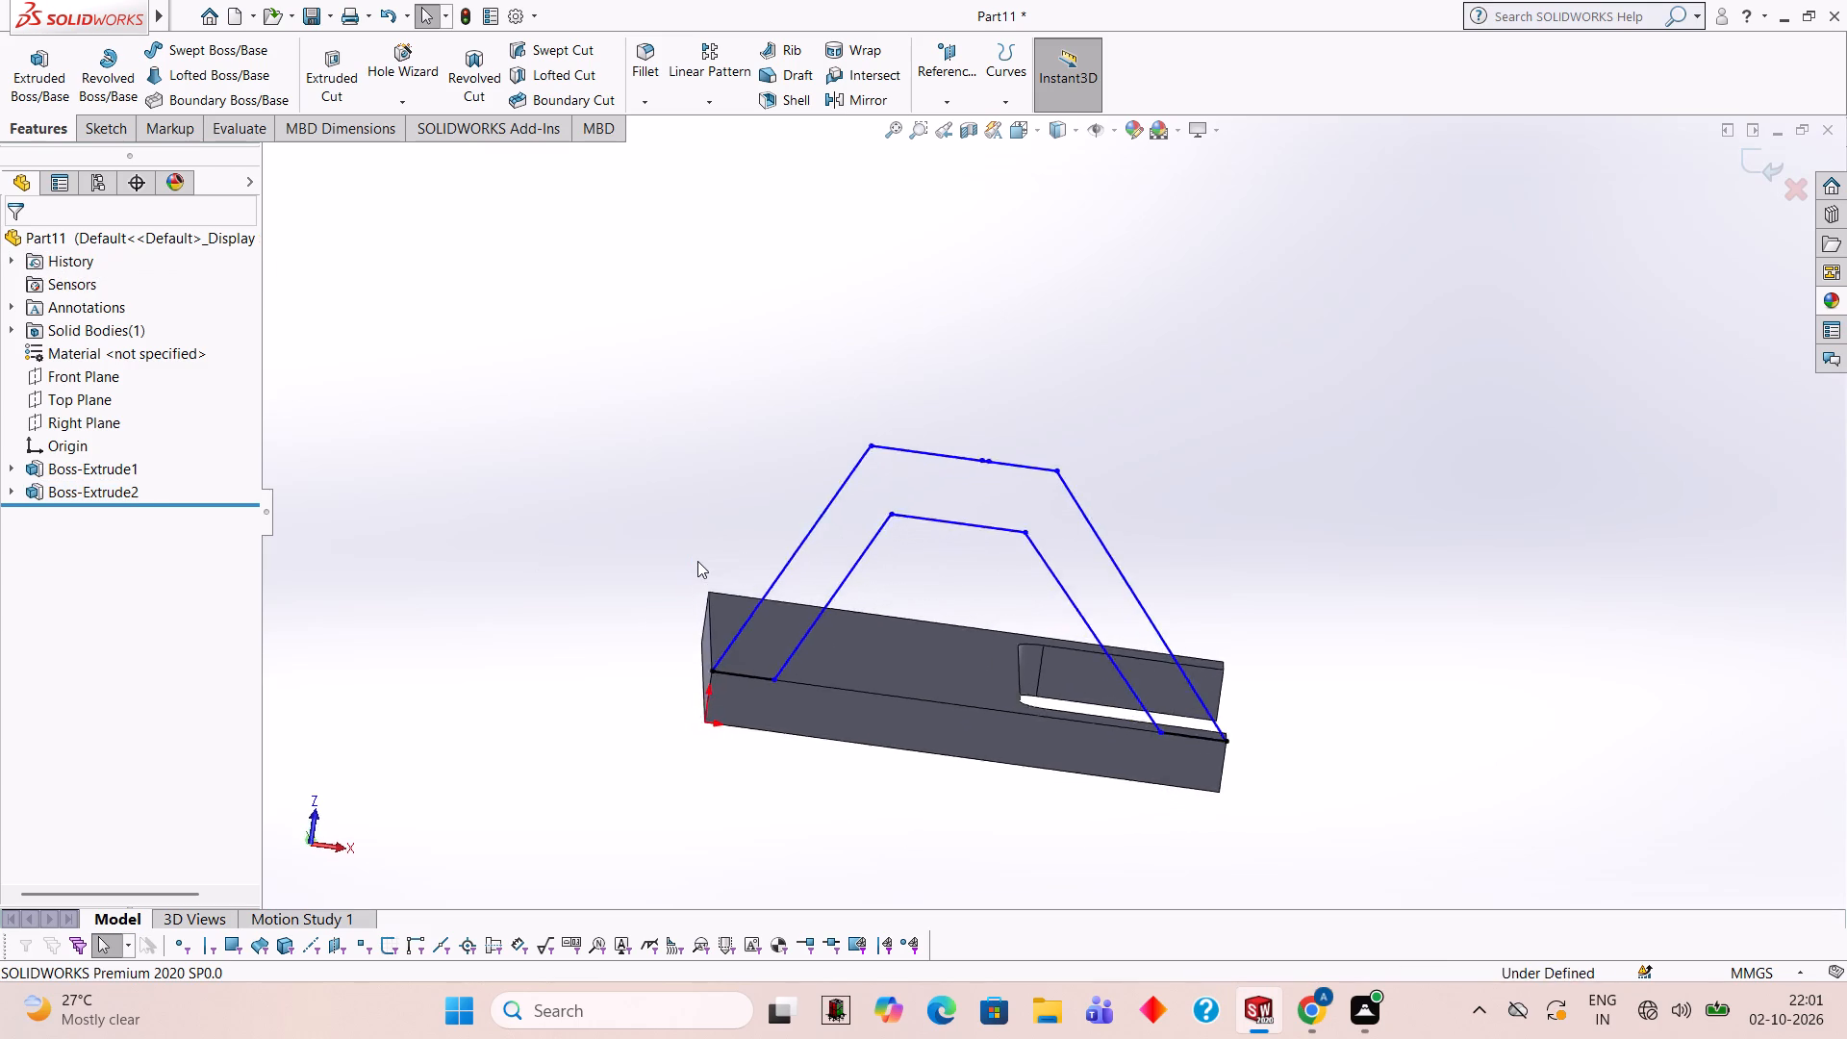
Extrude the region between the outer and inner outlines as a 200 mm blind boss, reversed over the C-shaped body.
left_click(49, 125)
left_click(49, 106)
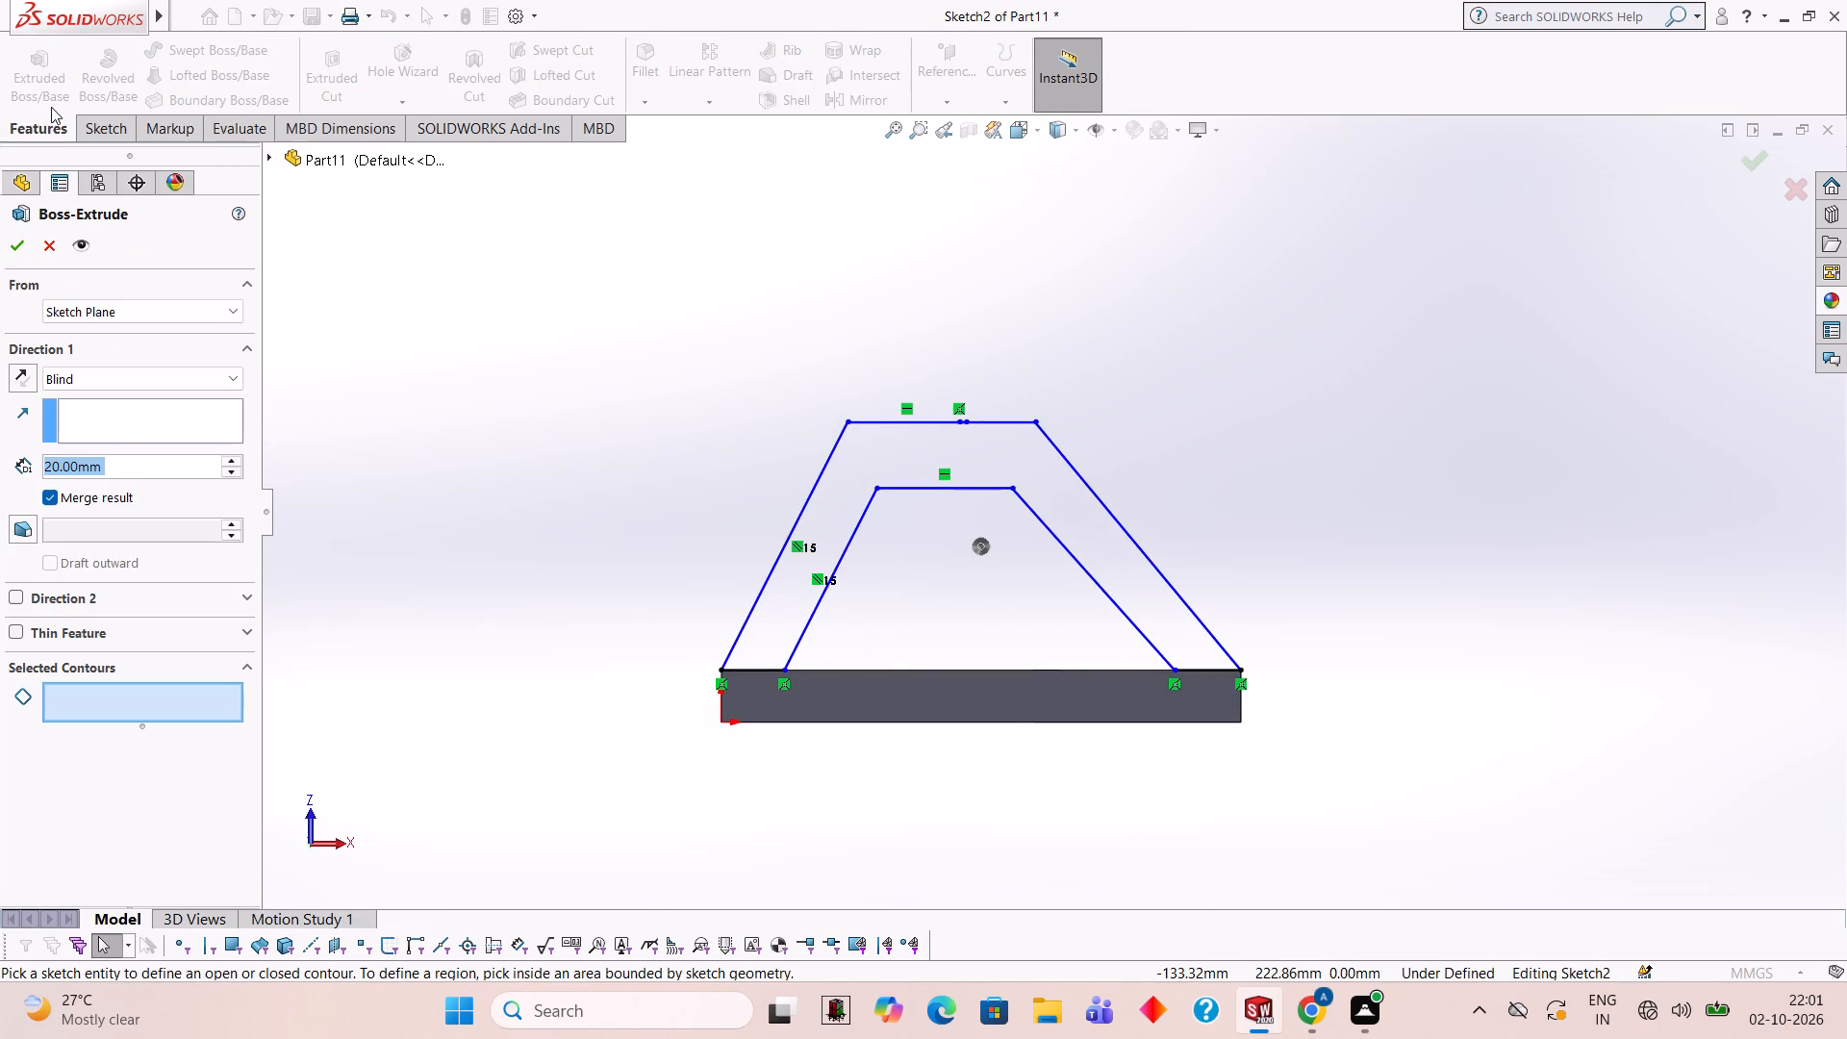
left_click(880, 469)
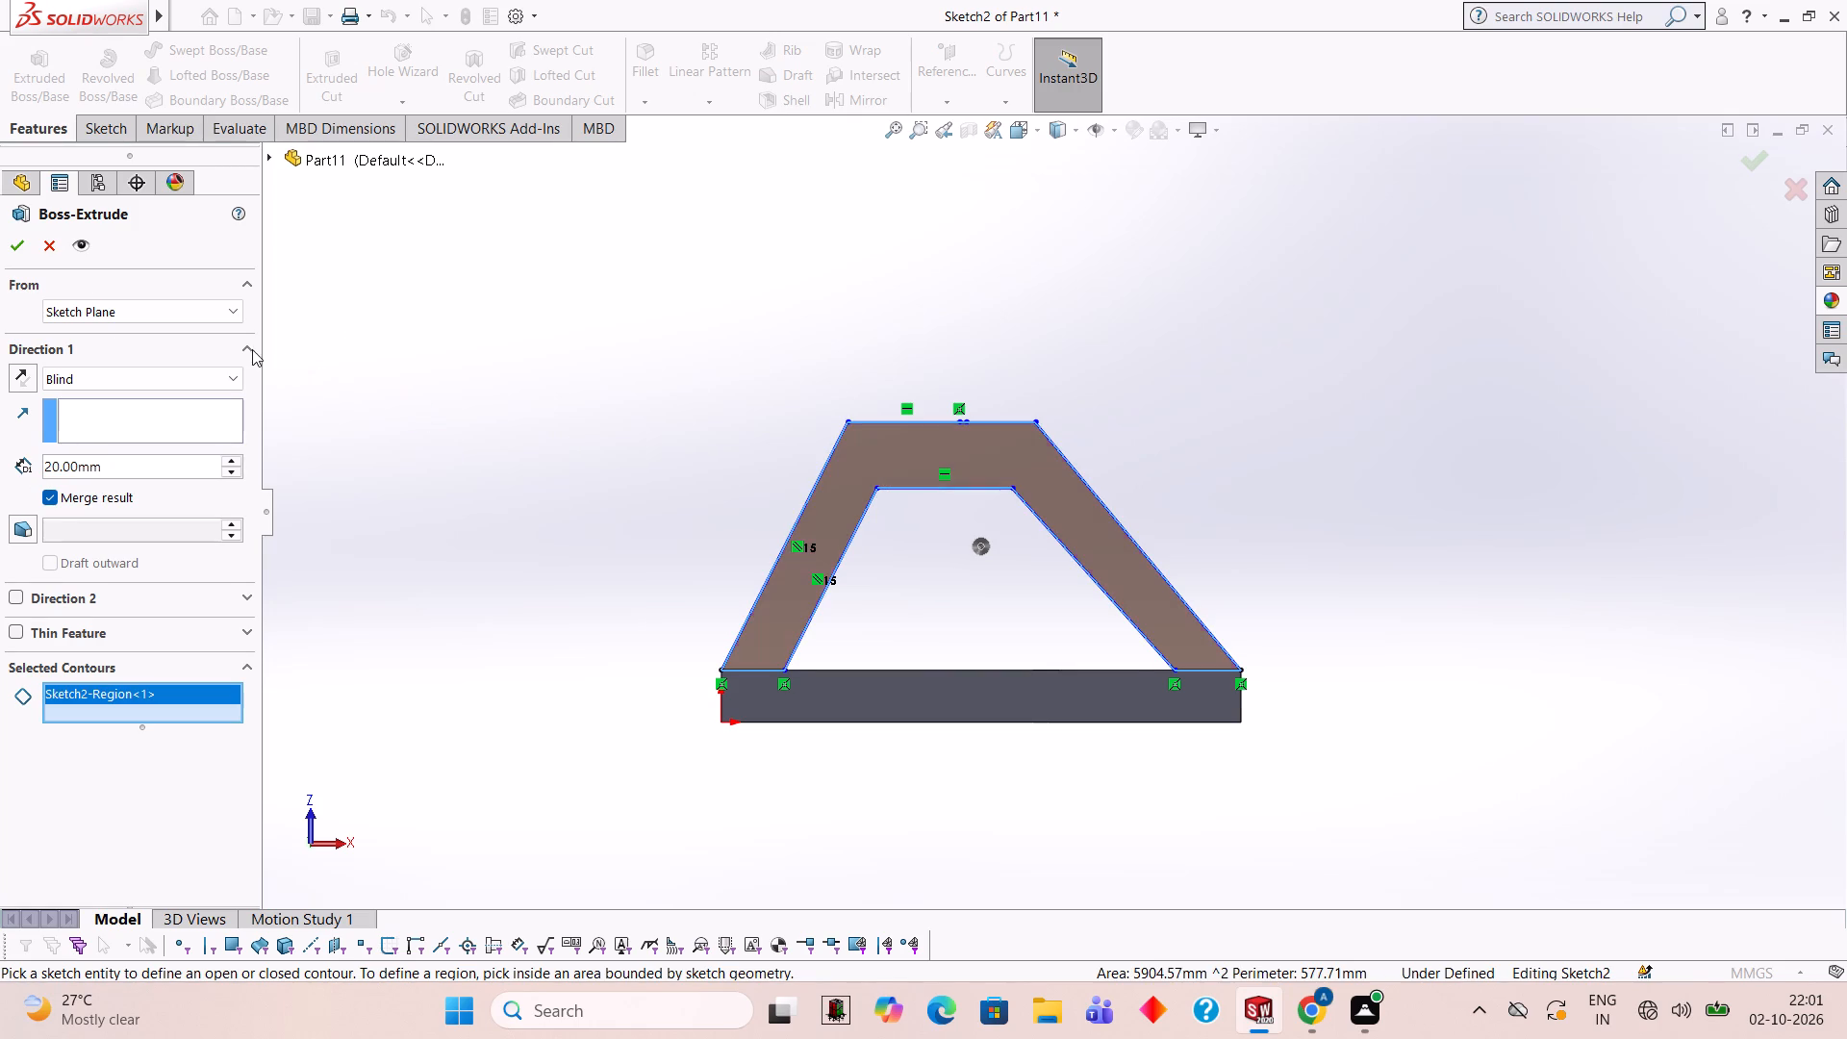
left_click(187, 387)
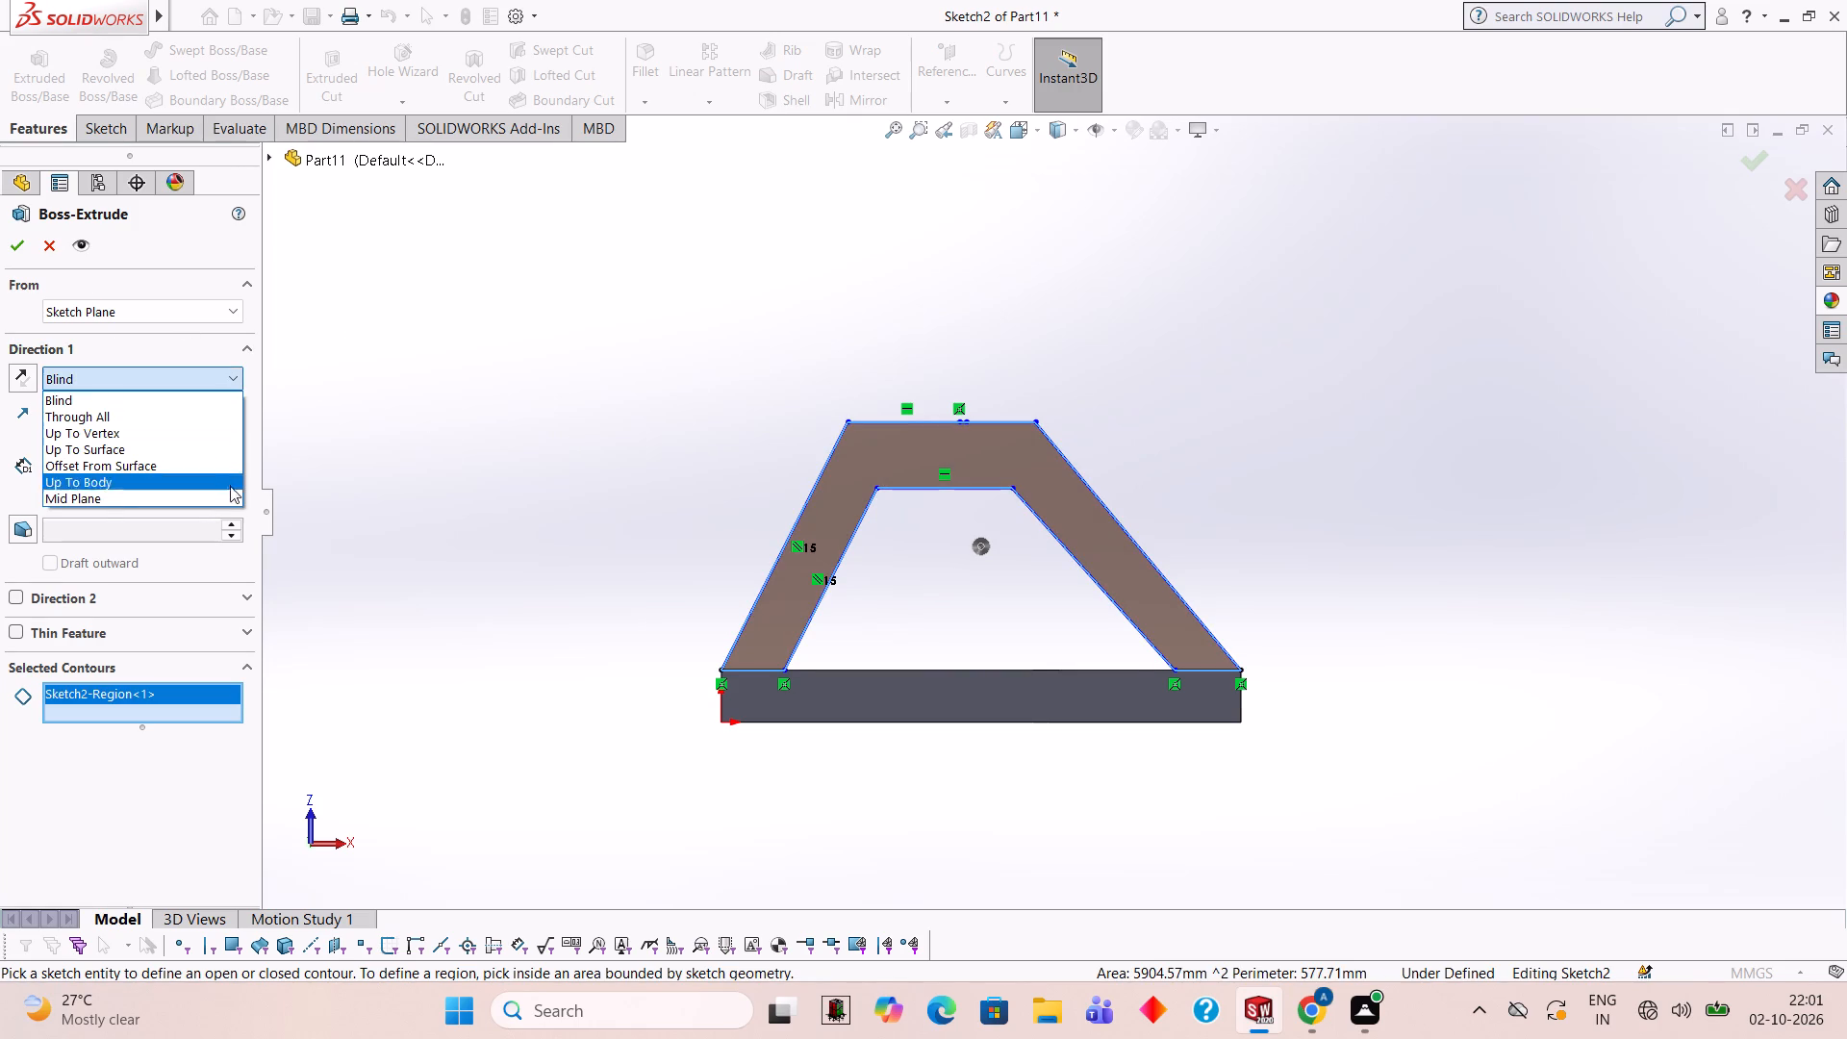
left_click(311, 479)
left_click(141, 467)
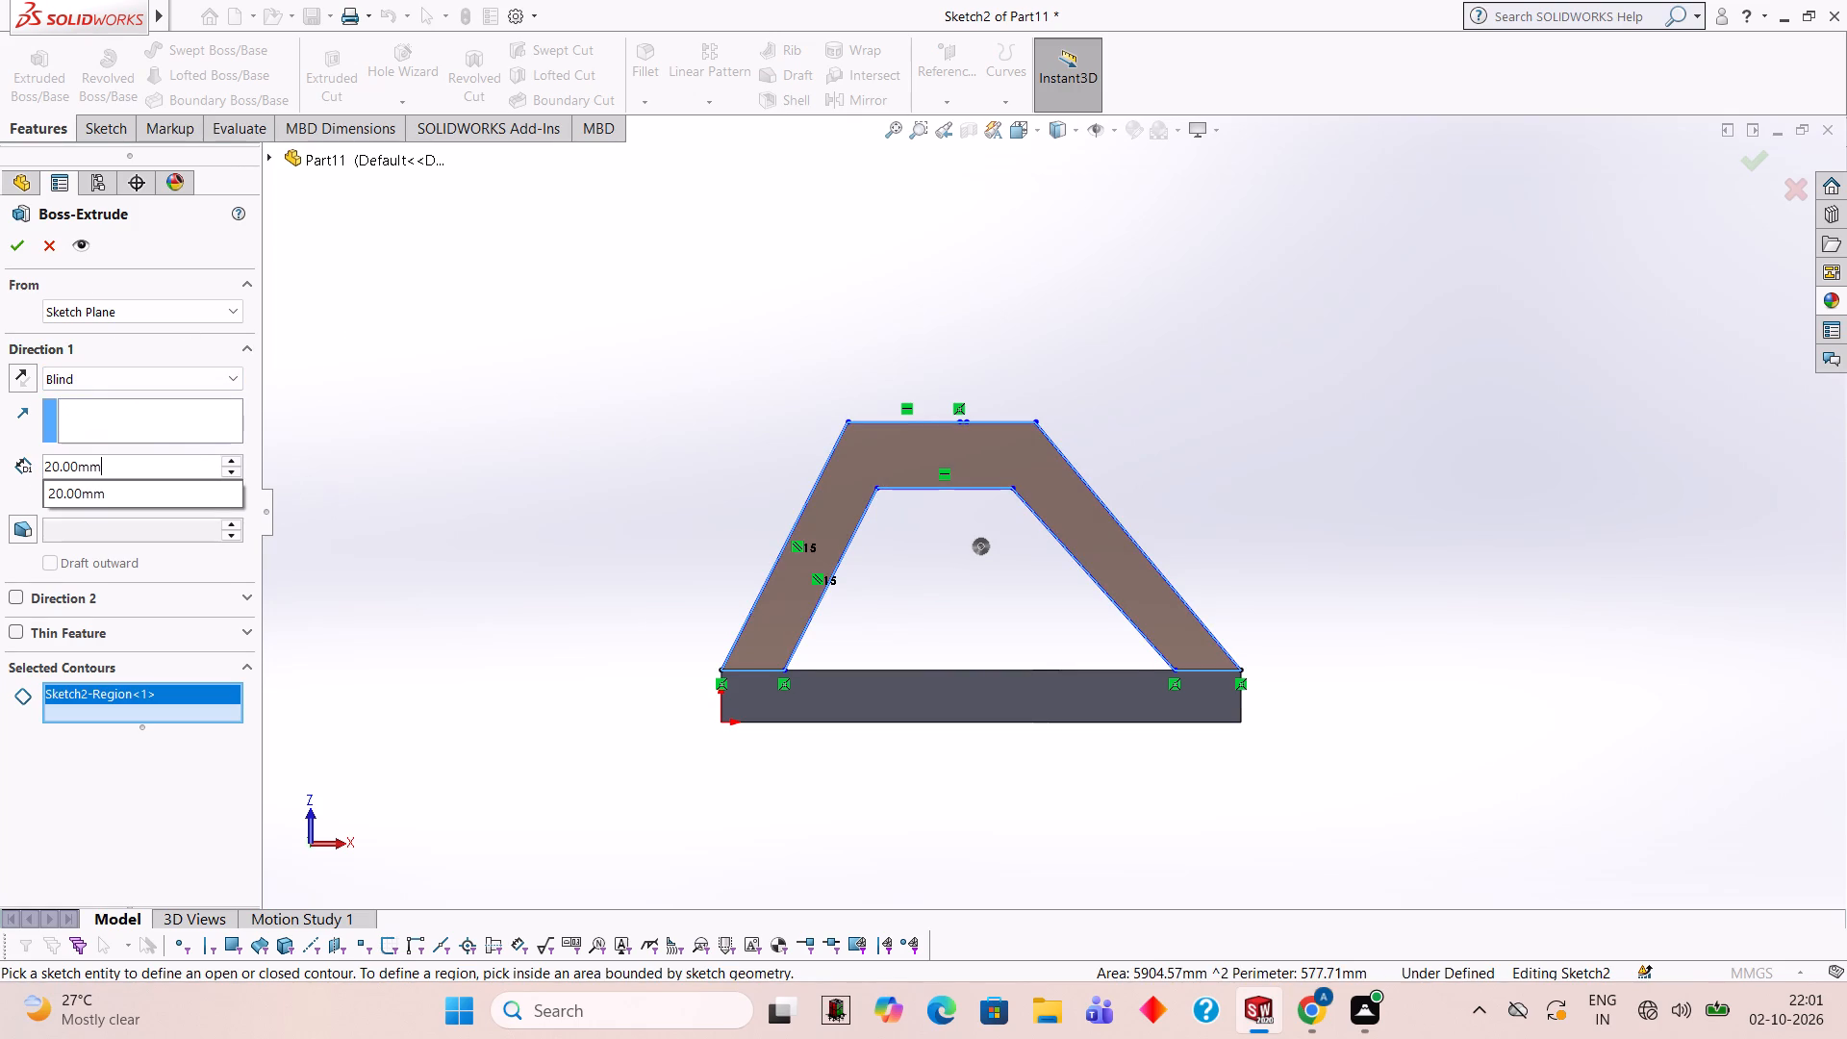
key("BackSpace")
key("BackSpace")
key("BackSpace")
key("BackSpace")
key("BackSpace")
key("BackSpace")
key("BackSpace")
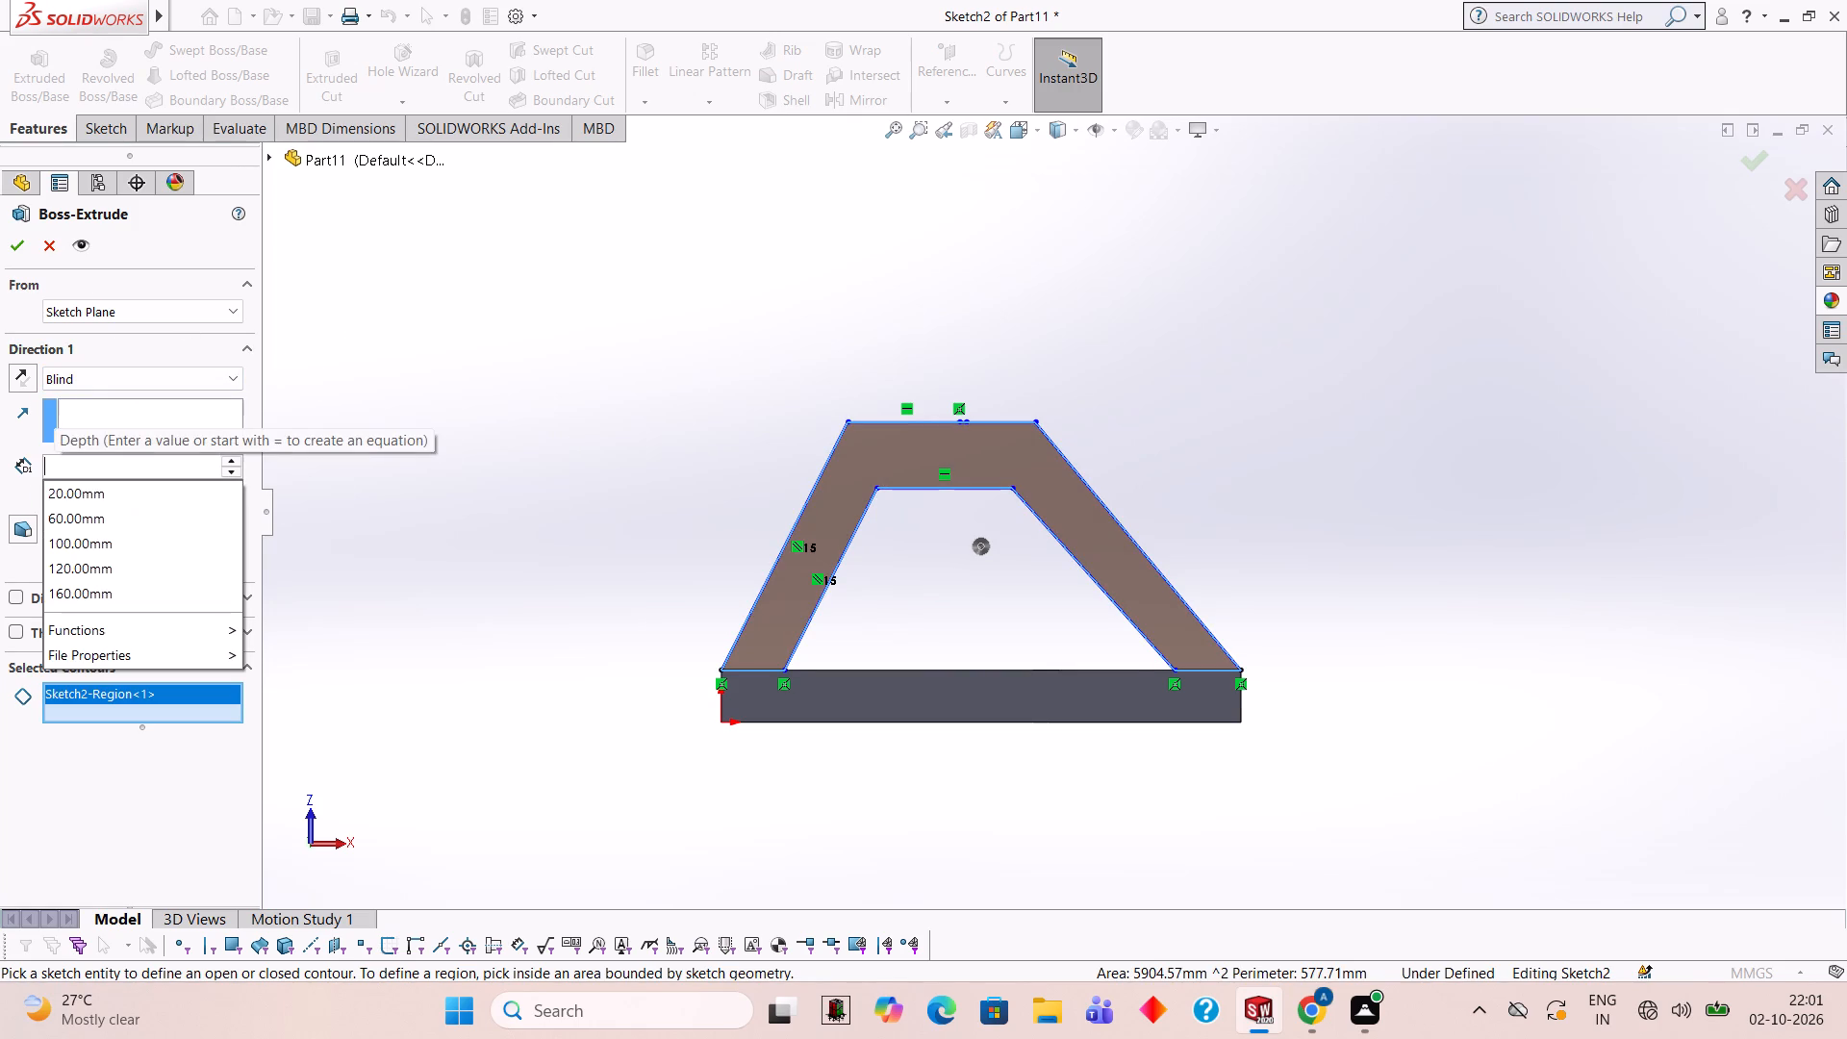
type("200")
key("Return")
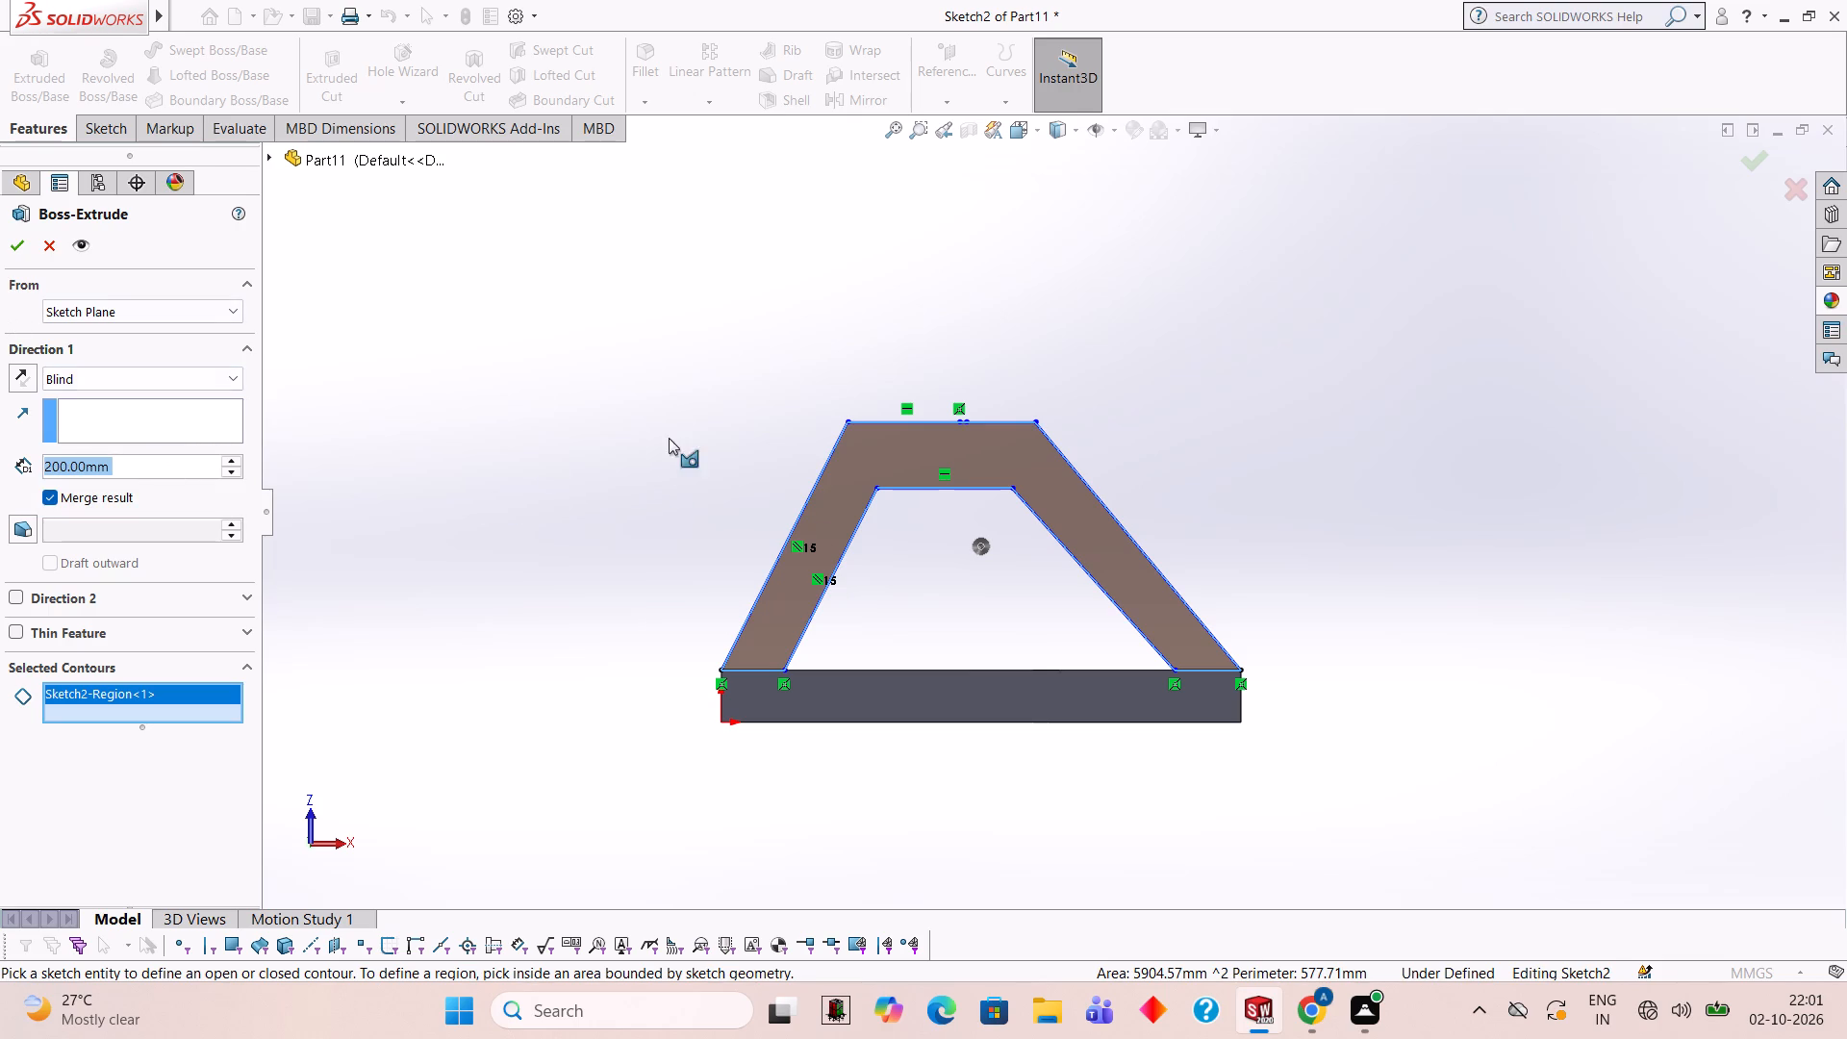
middle_click_drag(669, 435, 676, 672)
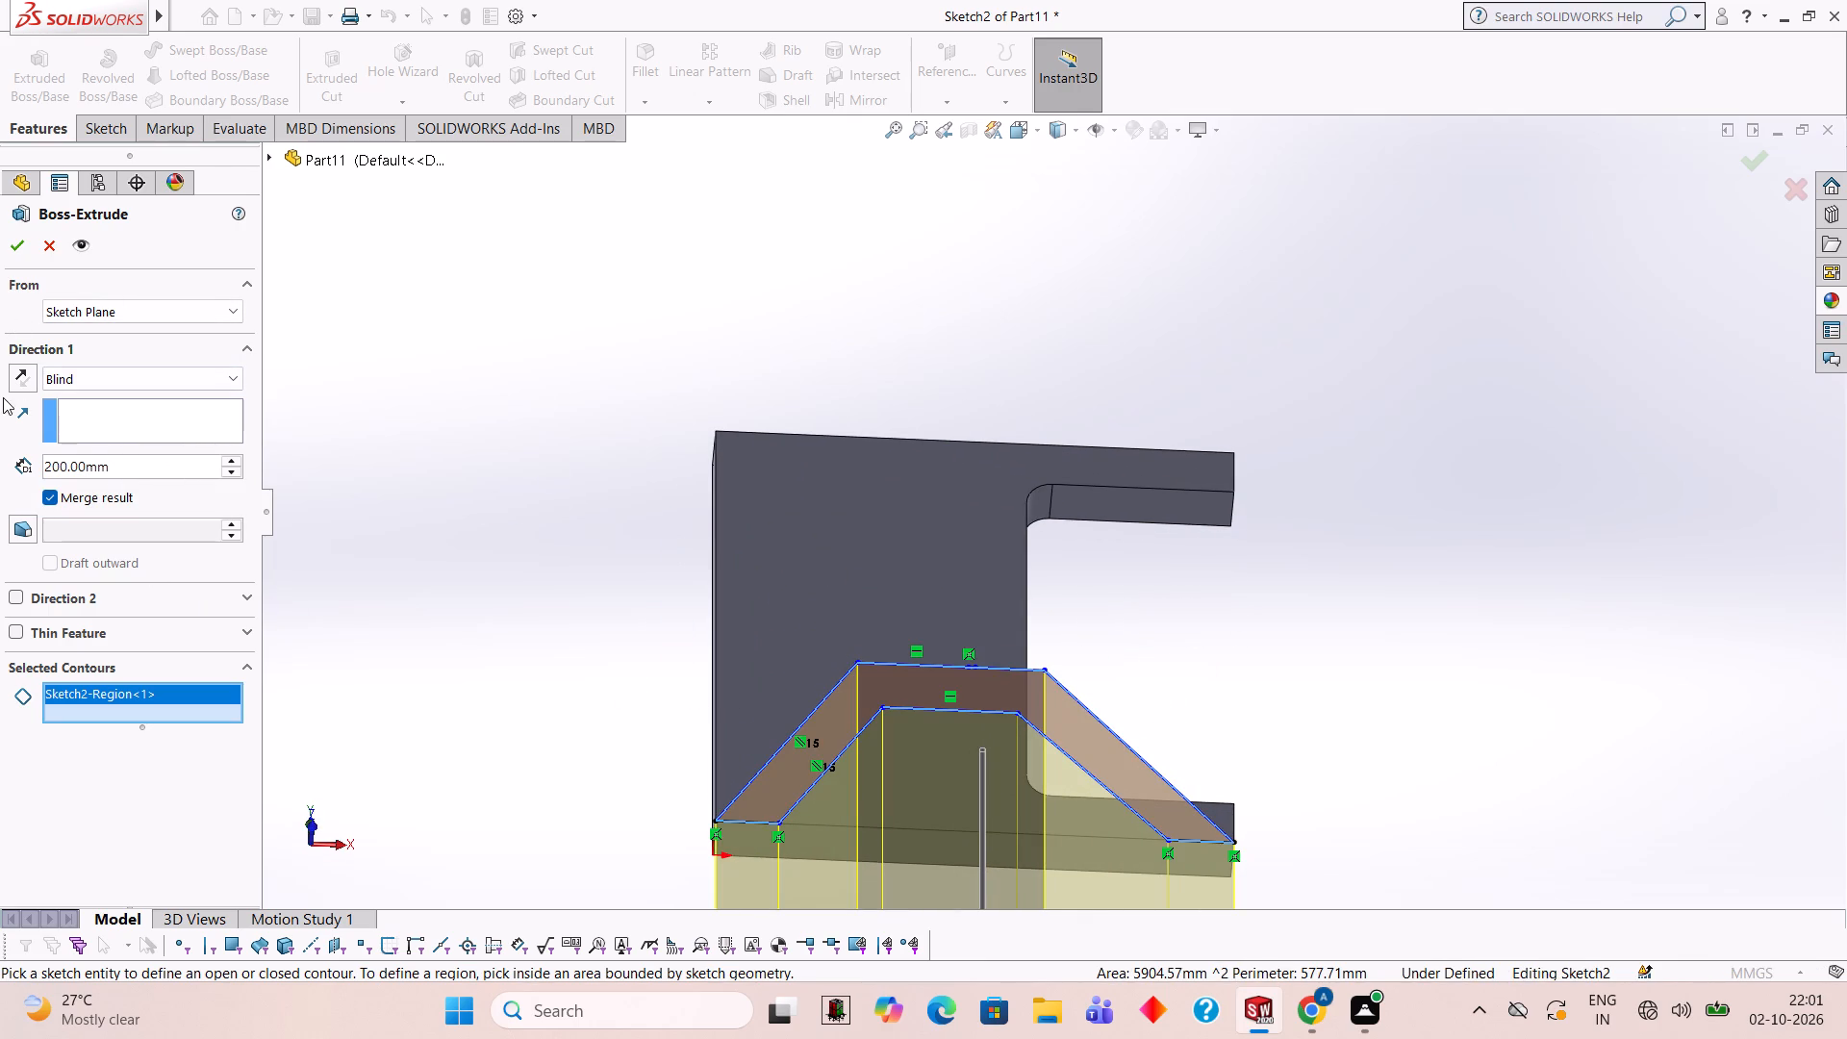
left_click(19, 378)
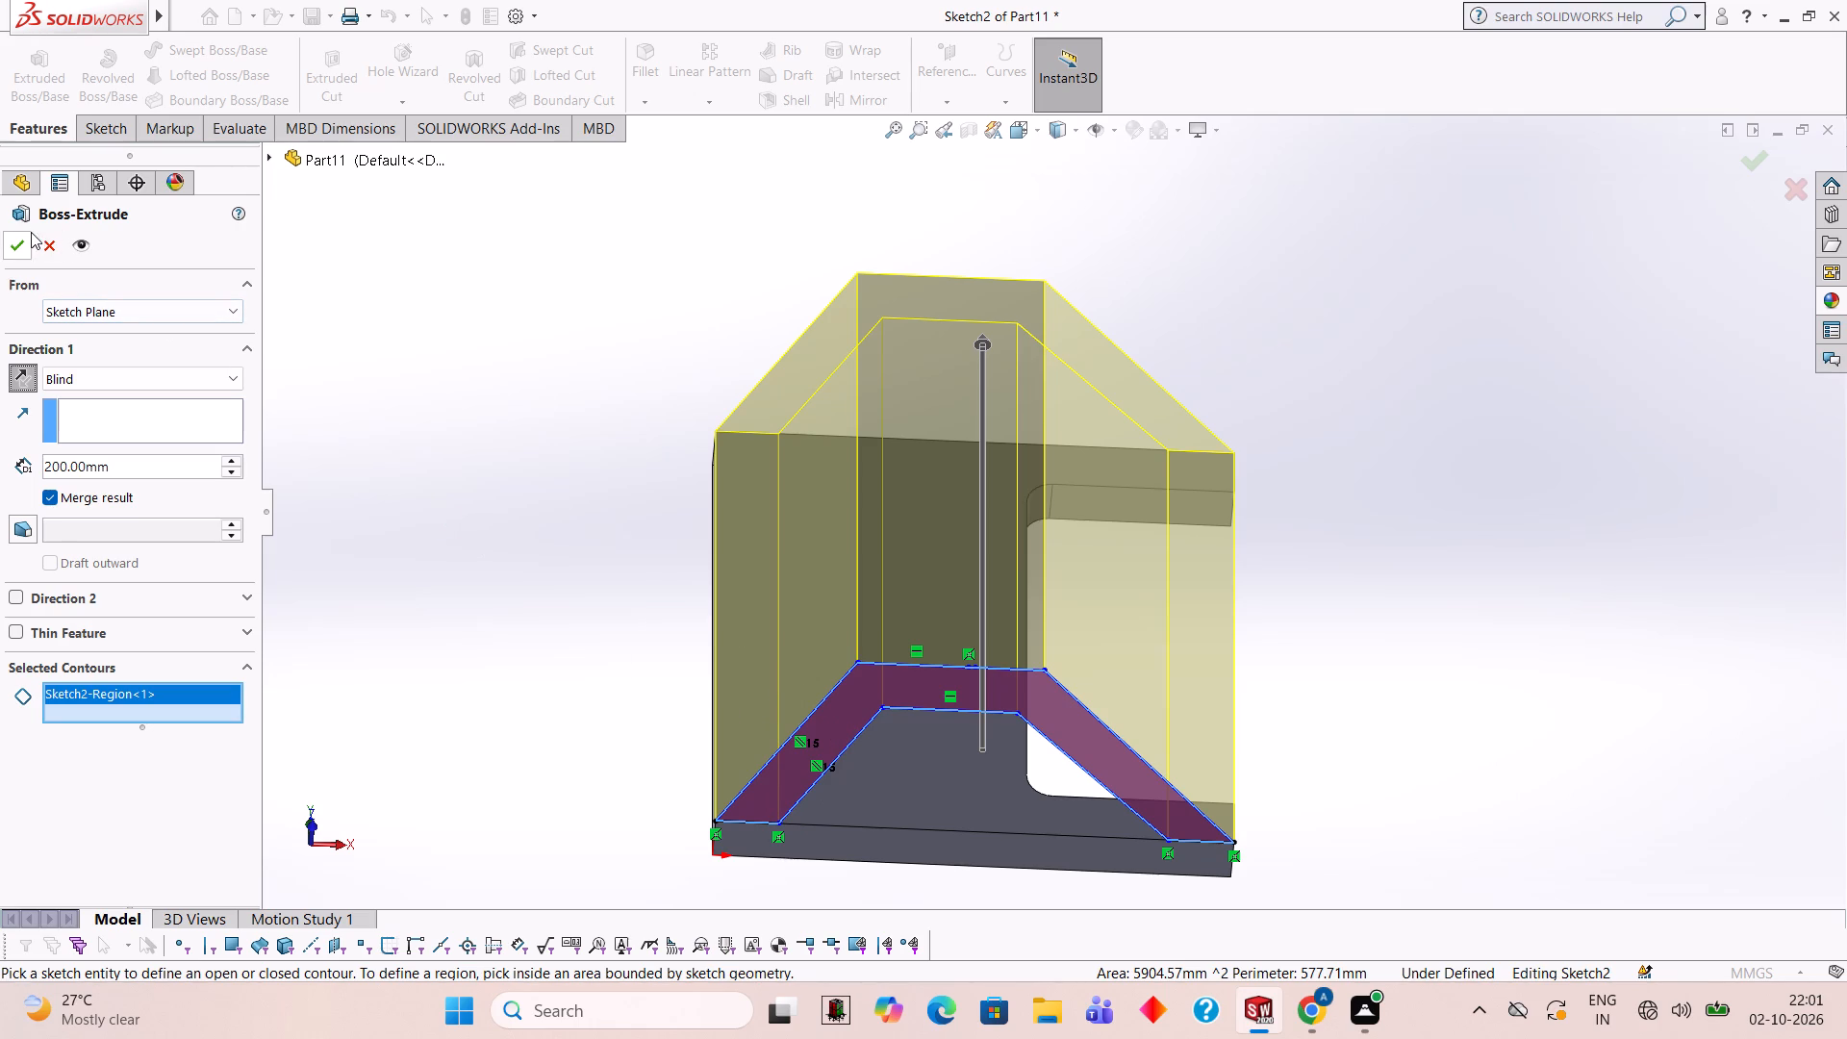
left_click(17, 254)
left_click(410, 314)
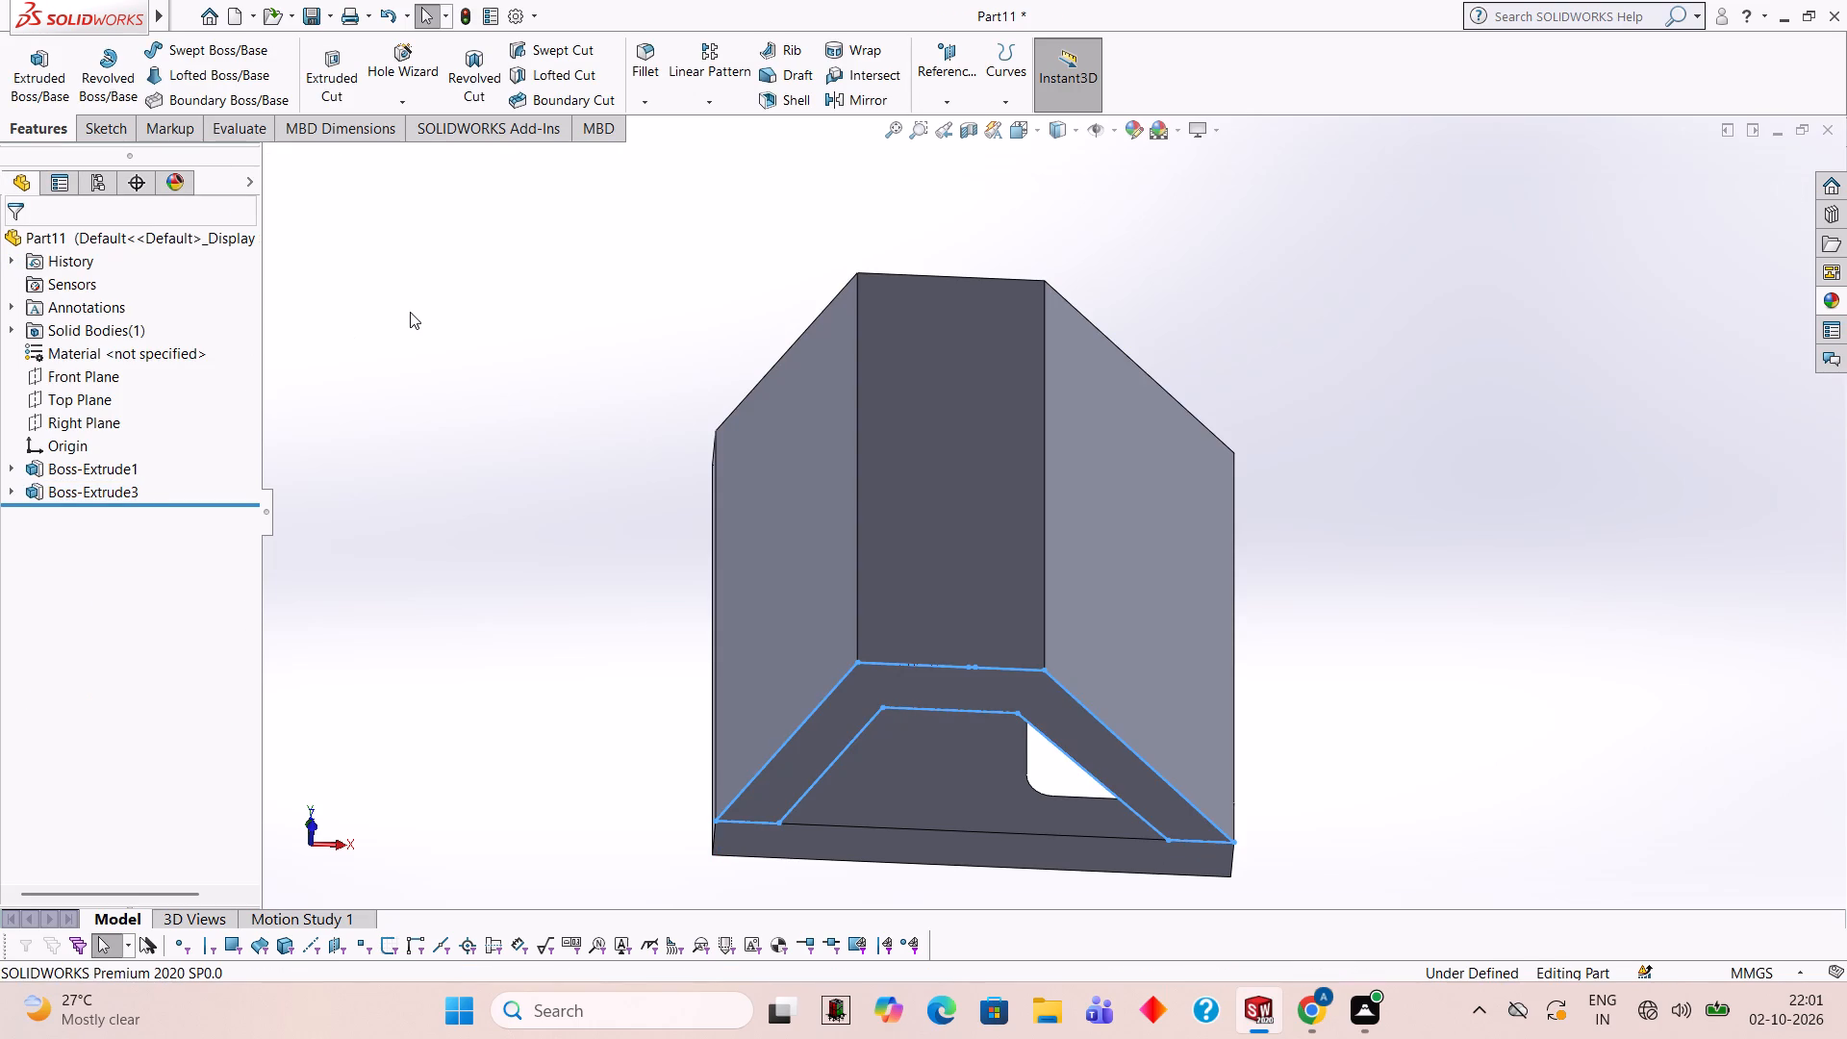
Inspect the extruded frame and its sloped outer faces from several sides.
middle_click_drag(1135, 514, 1026, 362)
scroll(1135, 514, "down", 1)
scroll(1042, 377, "up", 2)
middle_click_drag(1087, 399, 1203, 351)
middle_click_drag(1190, 416, 1169, 379)
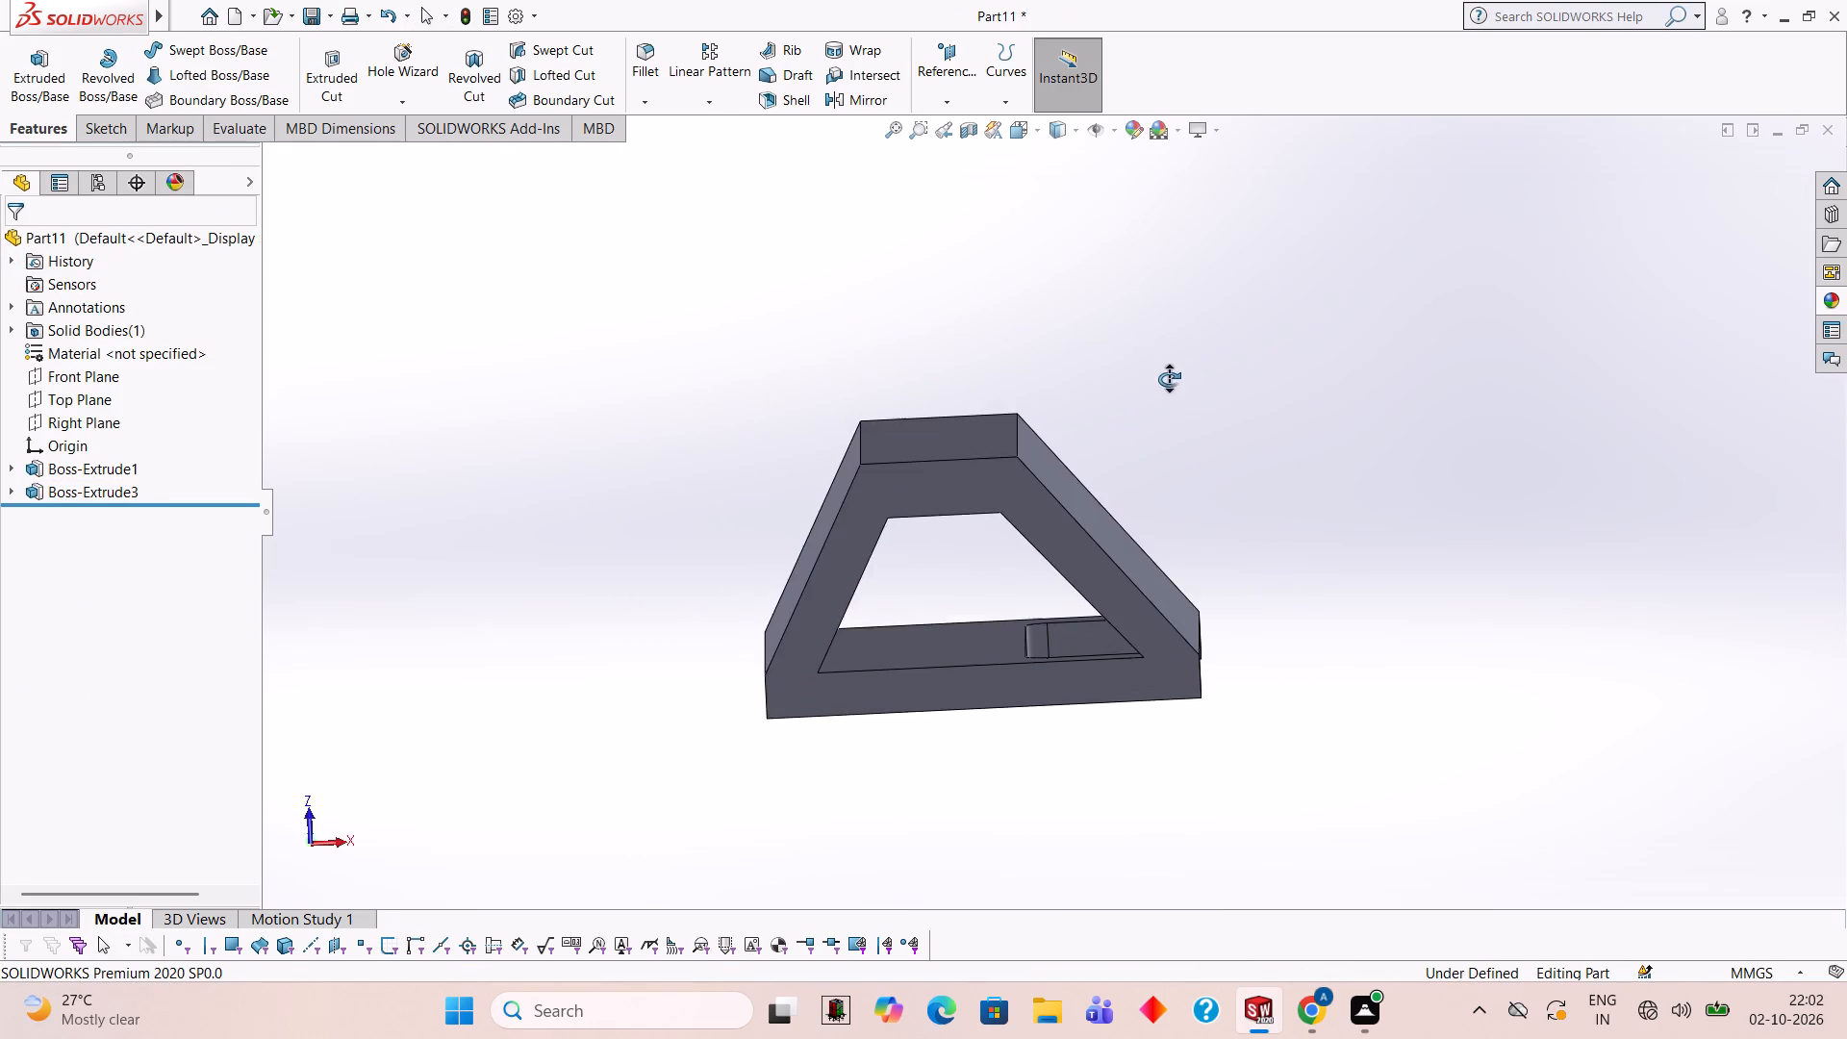
middle_click_drag(1169, 379, 1169, 381)
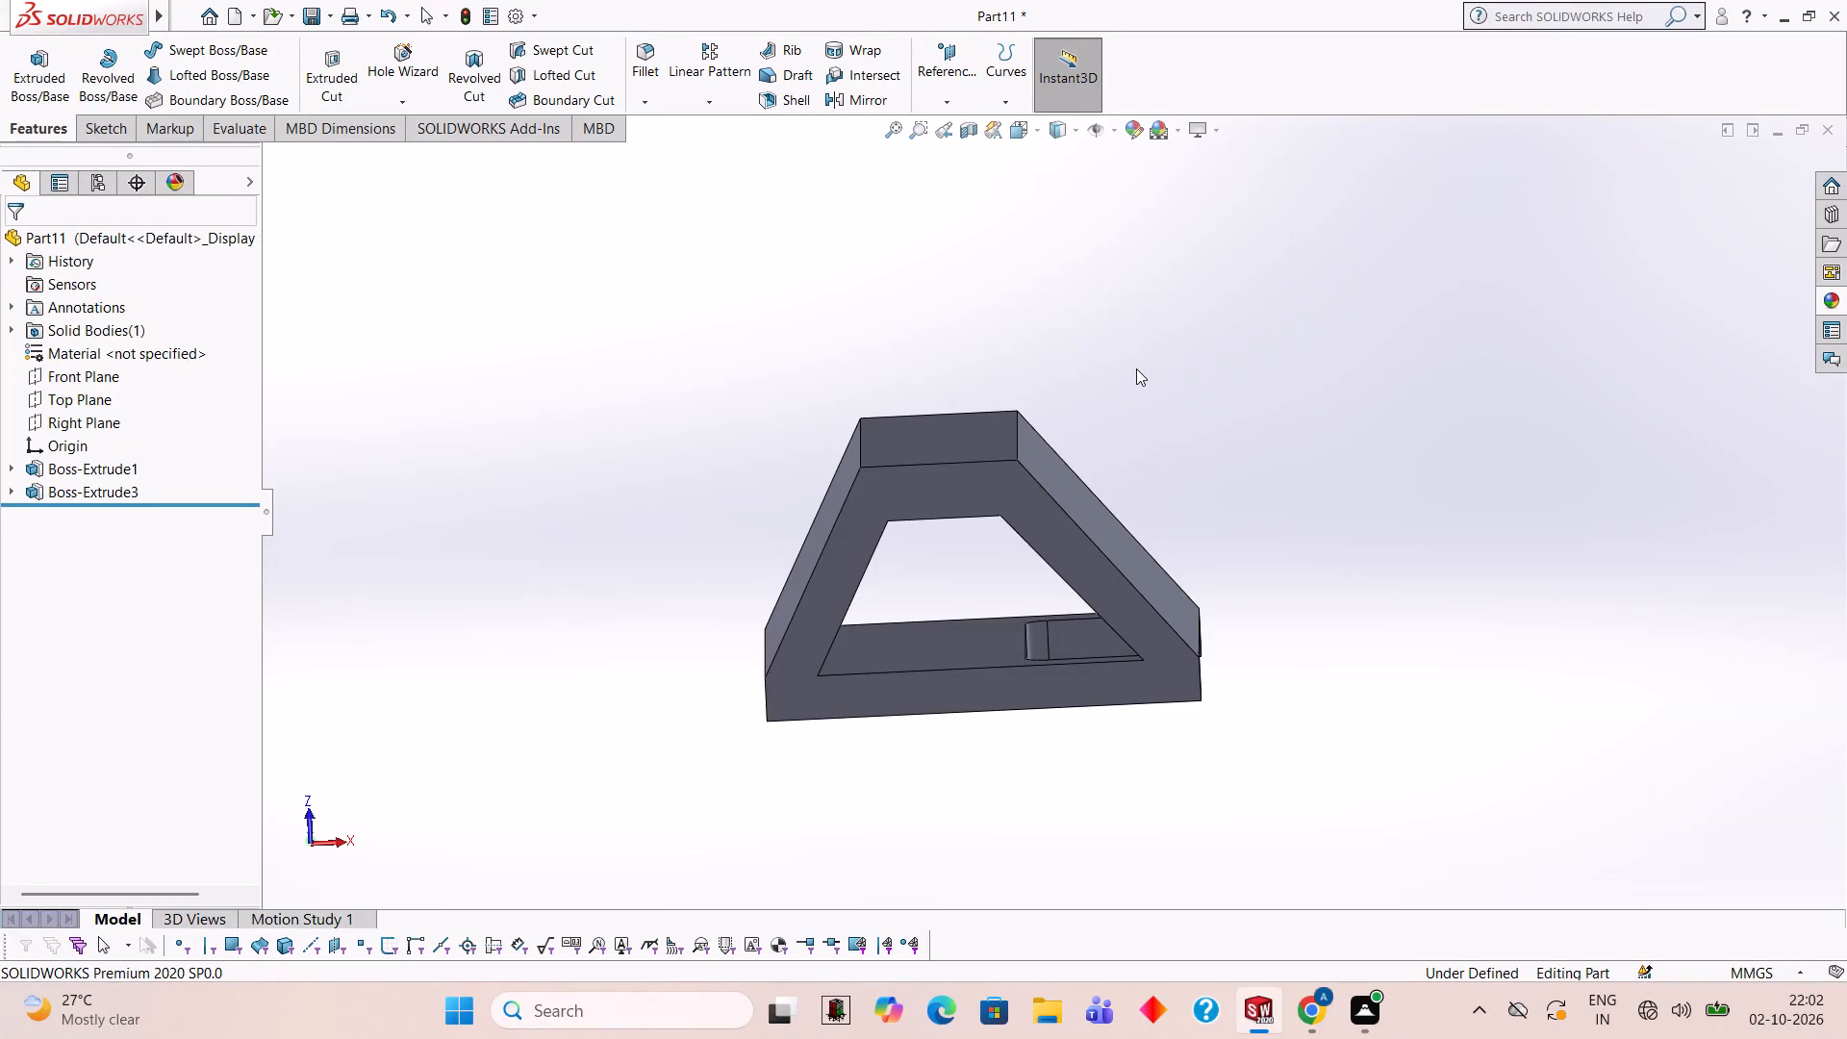
middle_click_drag(1139, 454, 1156, 720)
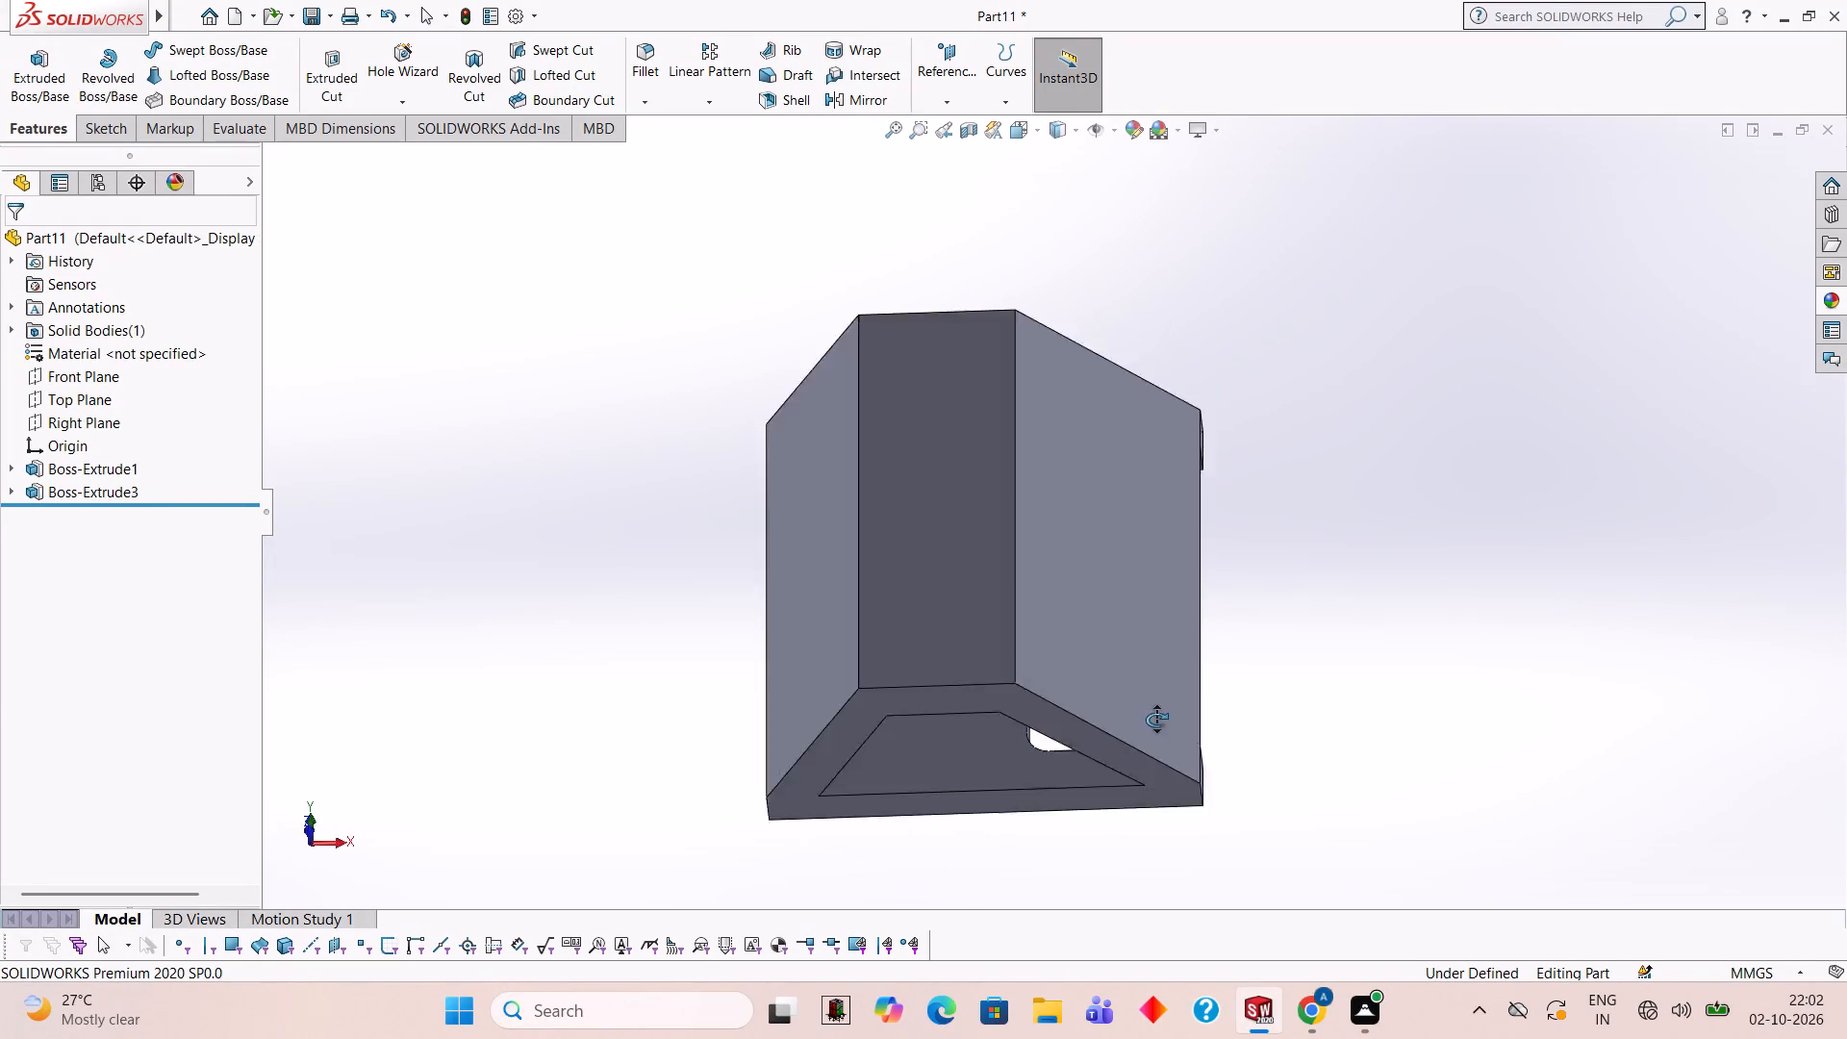
middle_click_drag(1156, 720, 1086, 870)
middle_click_drag(1056, 392, 1032, 336)
On the sloped face above the C opening, sketch an about 124 by 160 mm rectangle level with the arms' inner edges, trimming away its diagonal.
left_click(1035, 509)
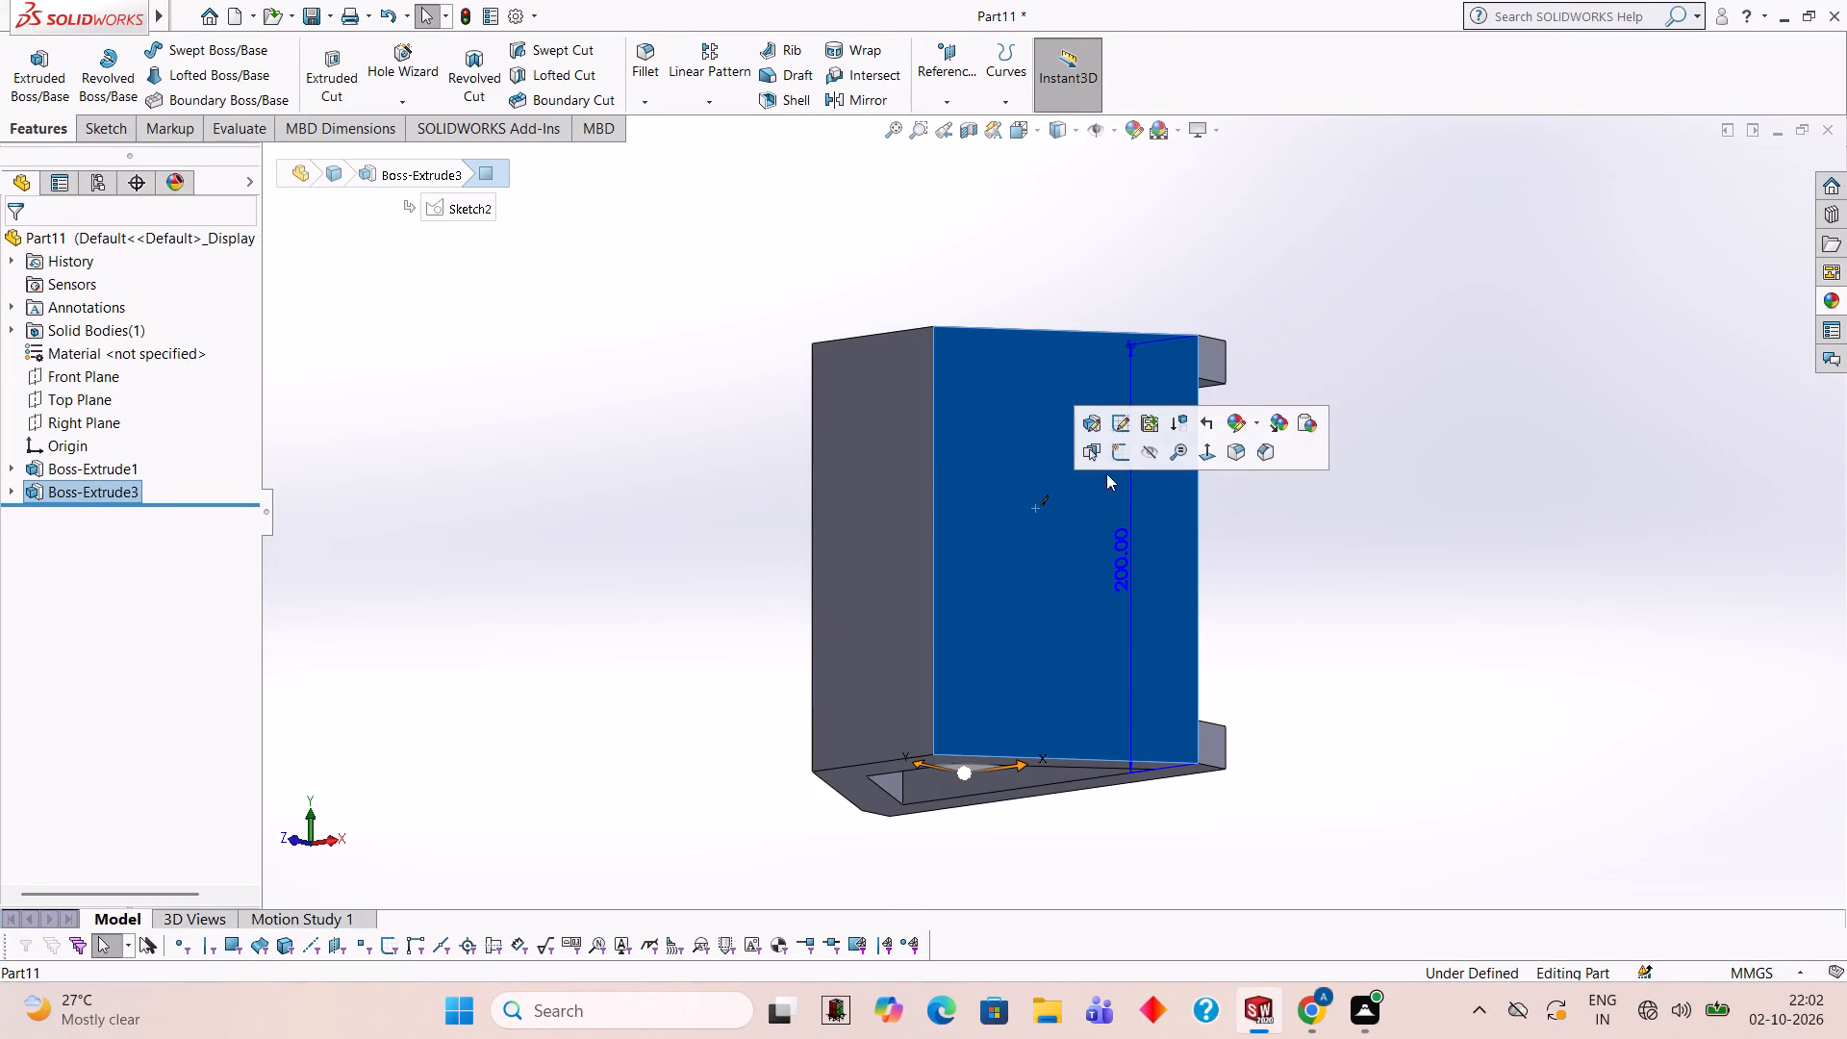
left_click(1118, 452)
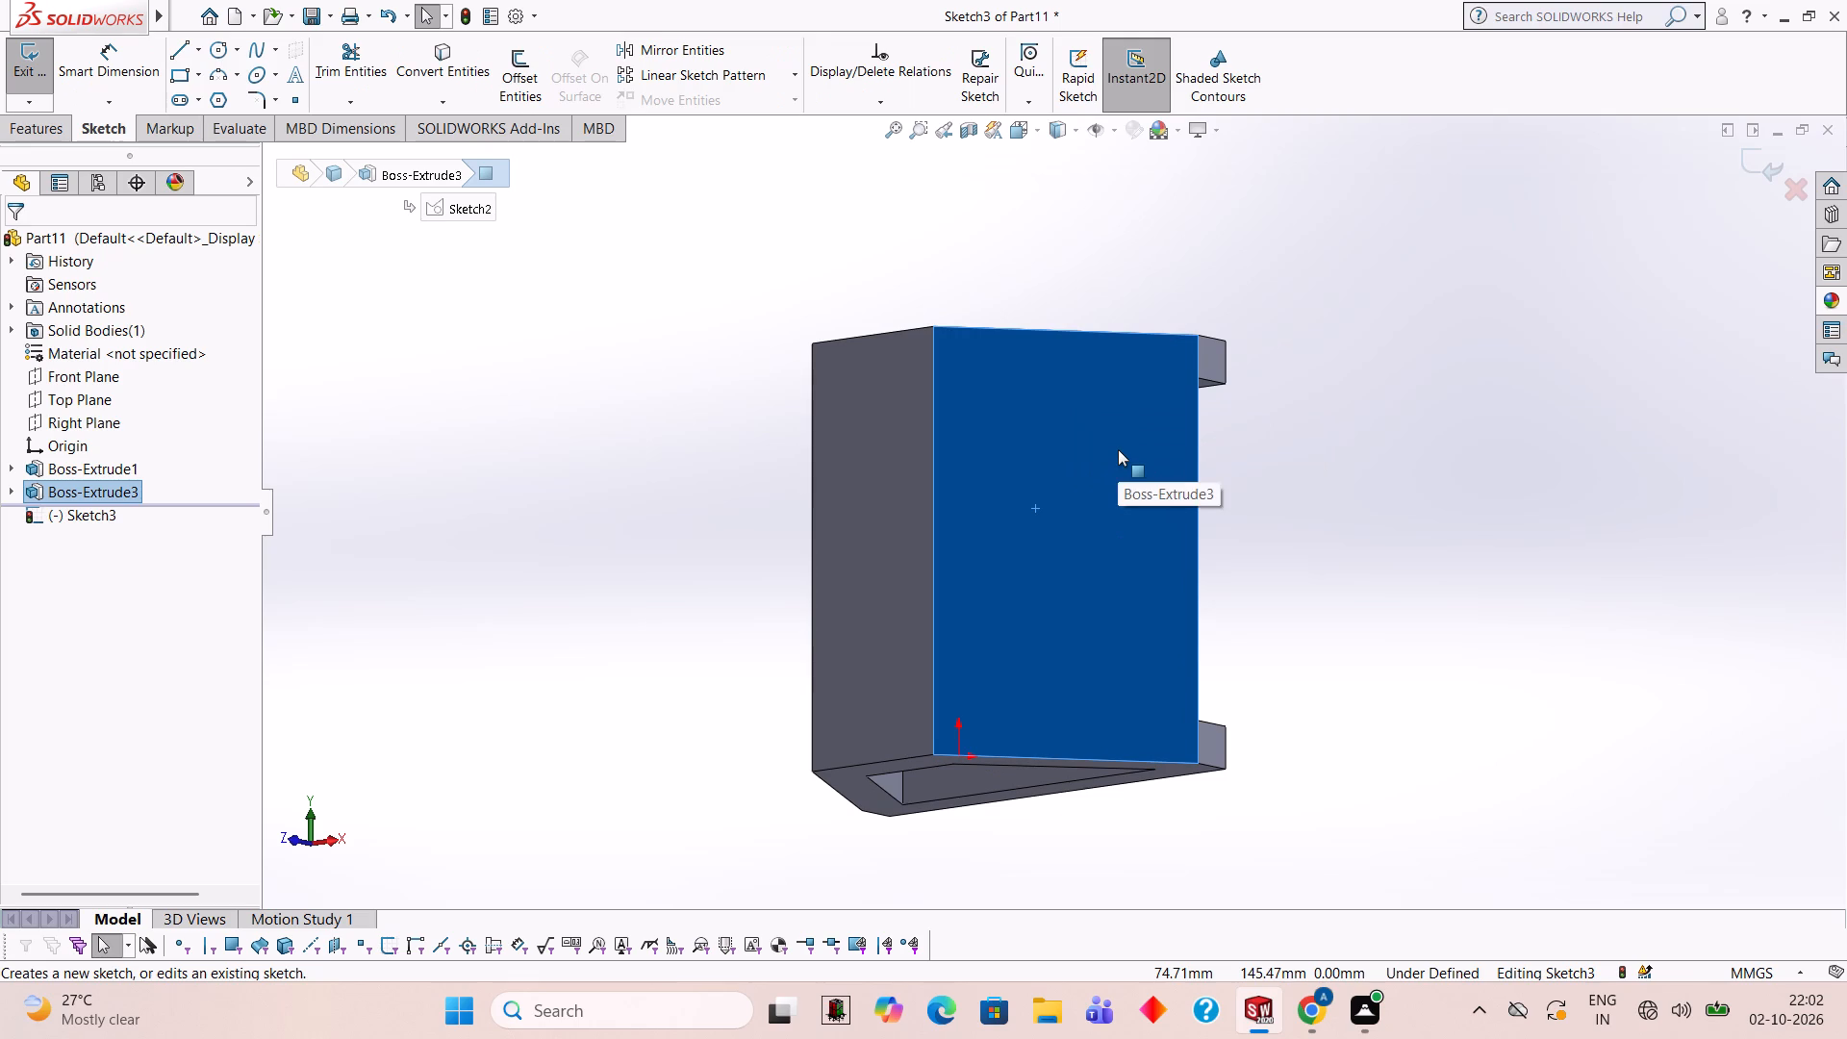
key("ctrl+8")
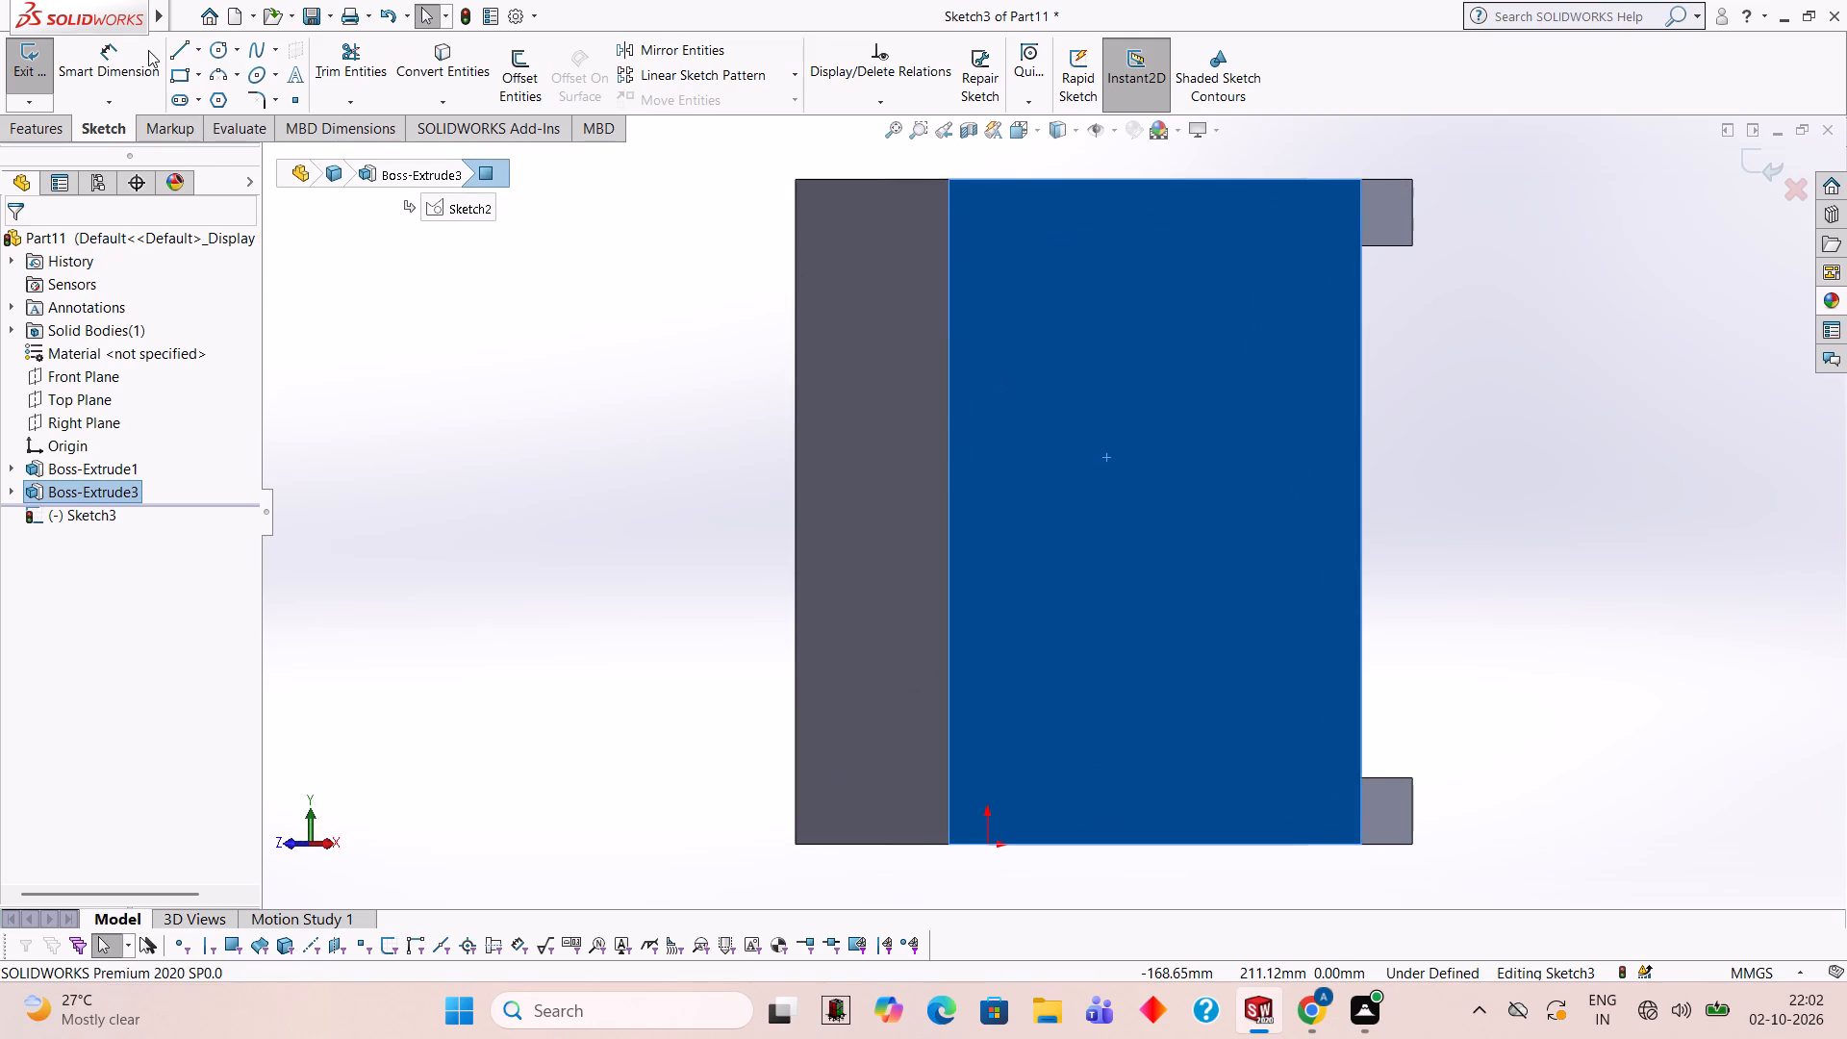
left_click(181, 49)
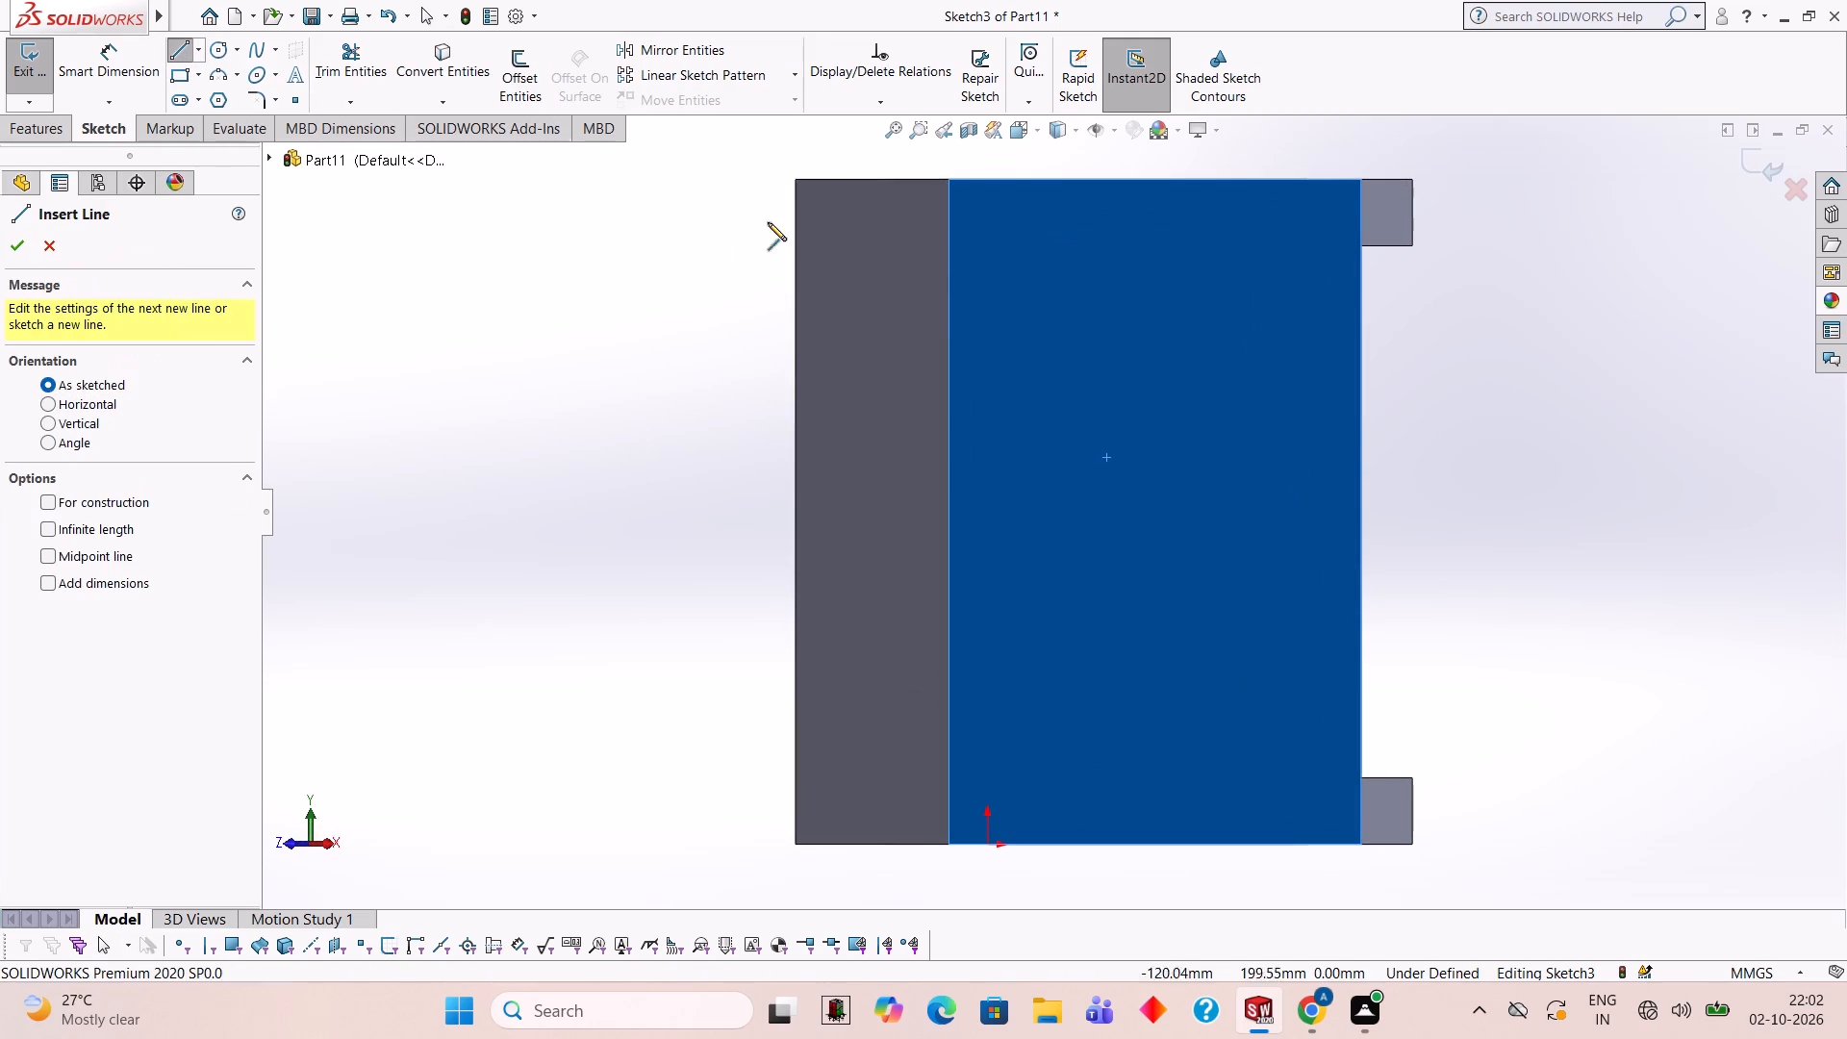
left_click(1359, 247)
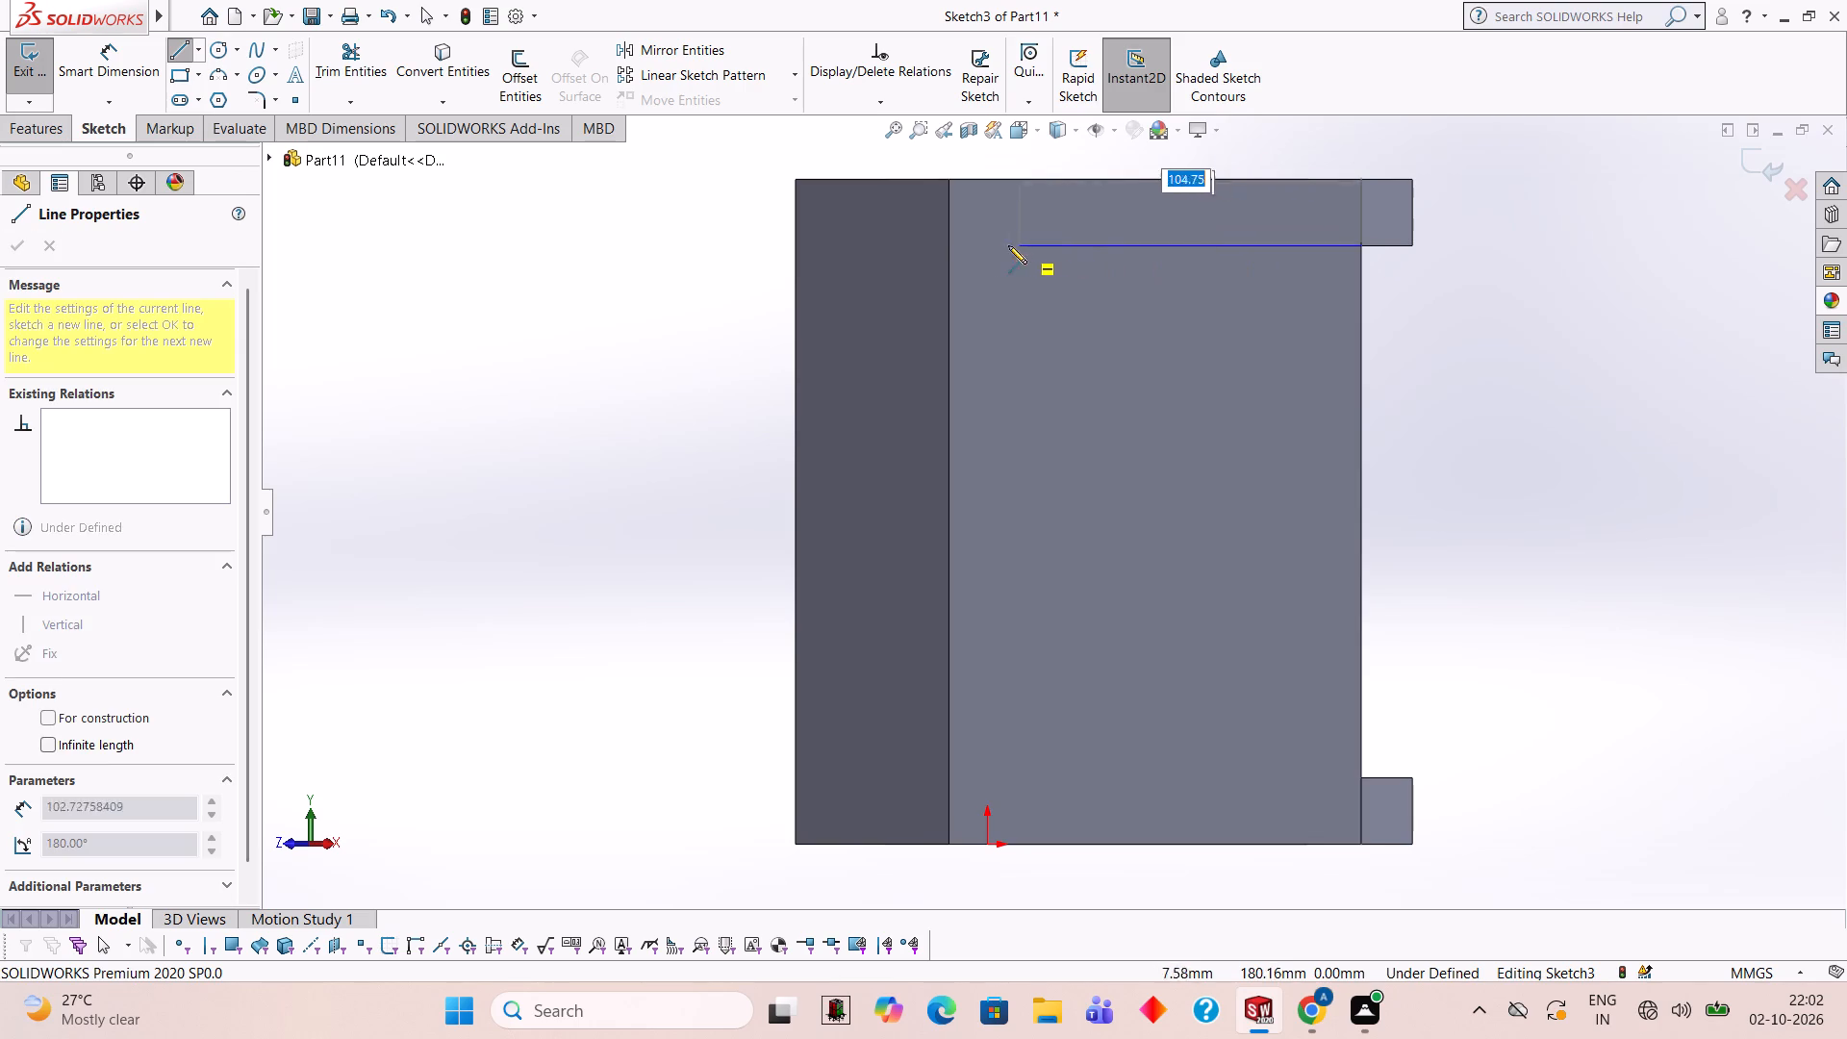
left_click(948, 241)
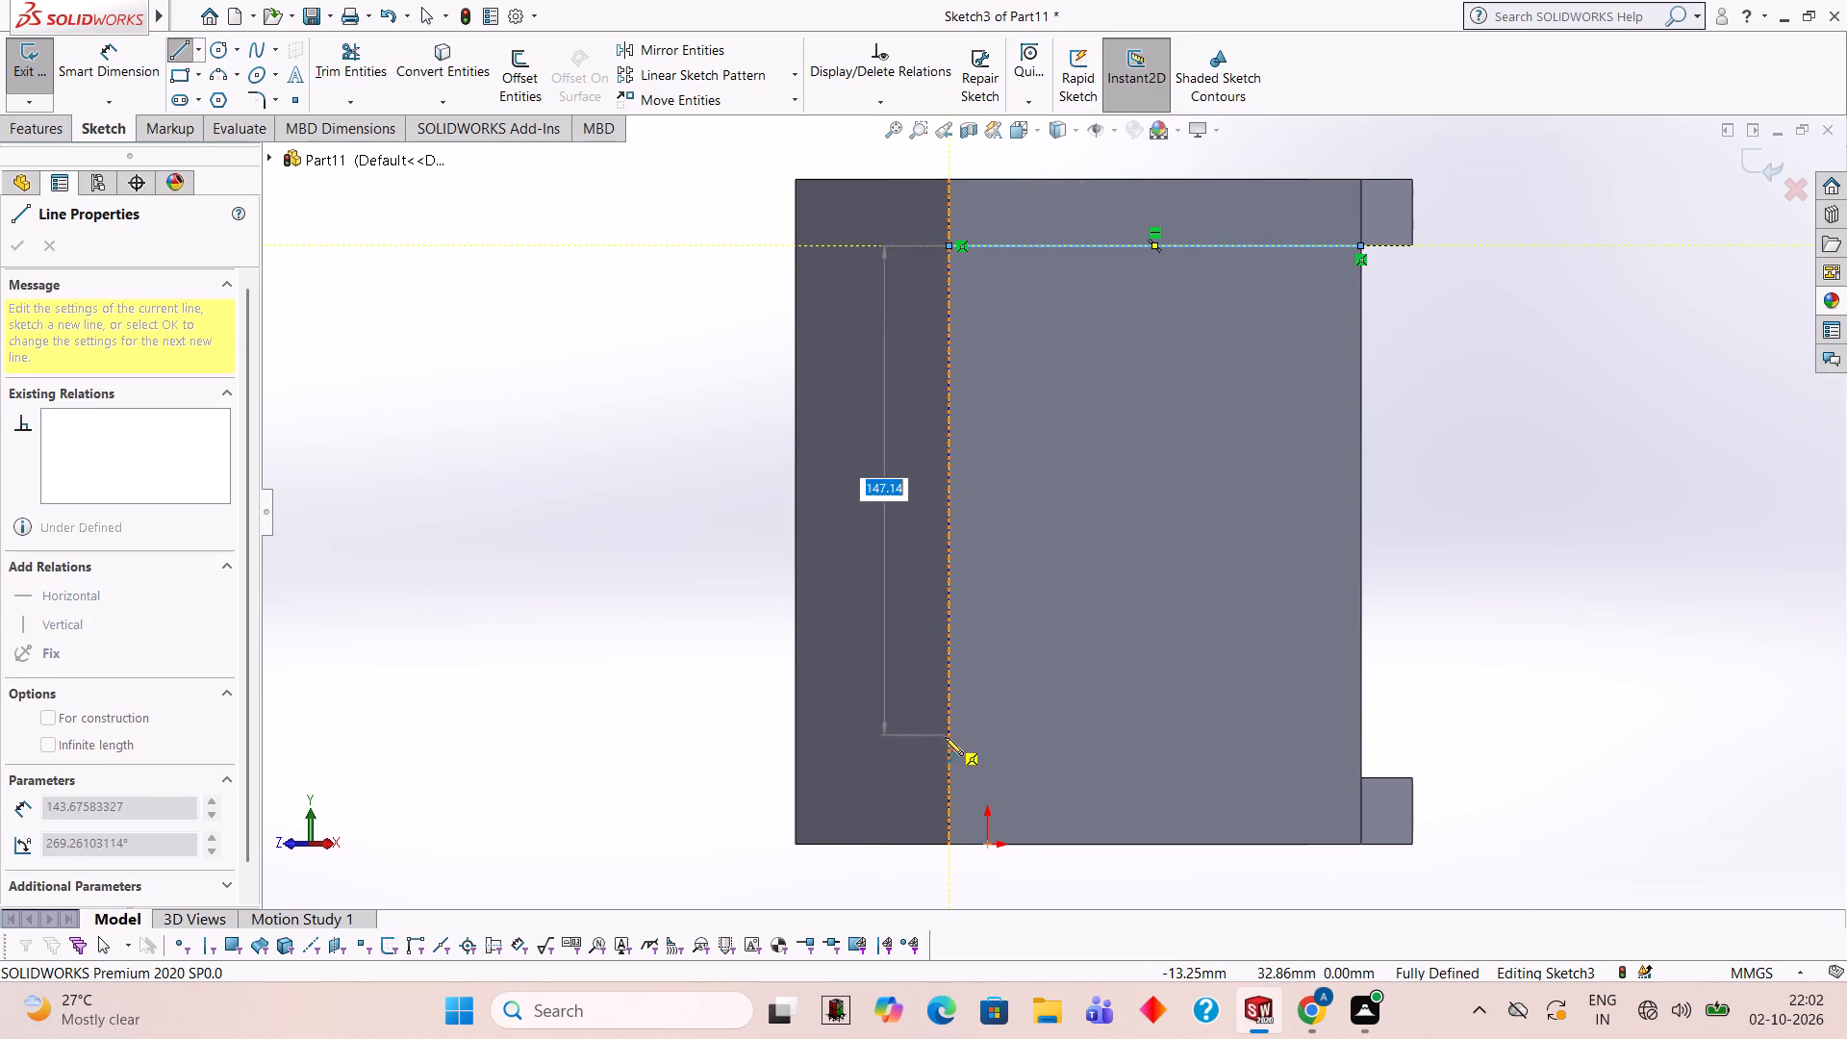
left_click(1359, 777)
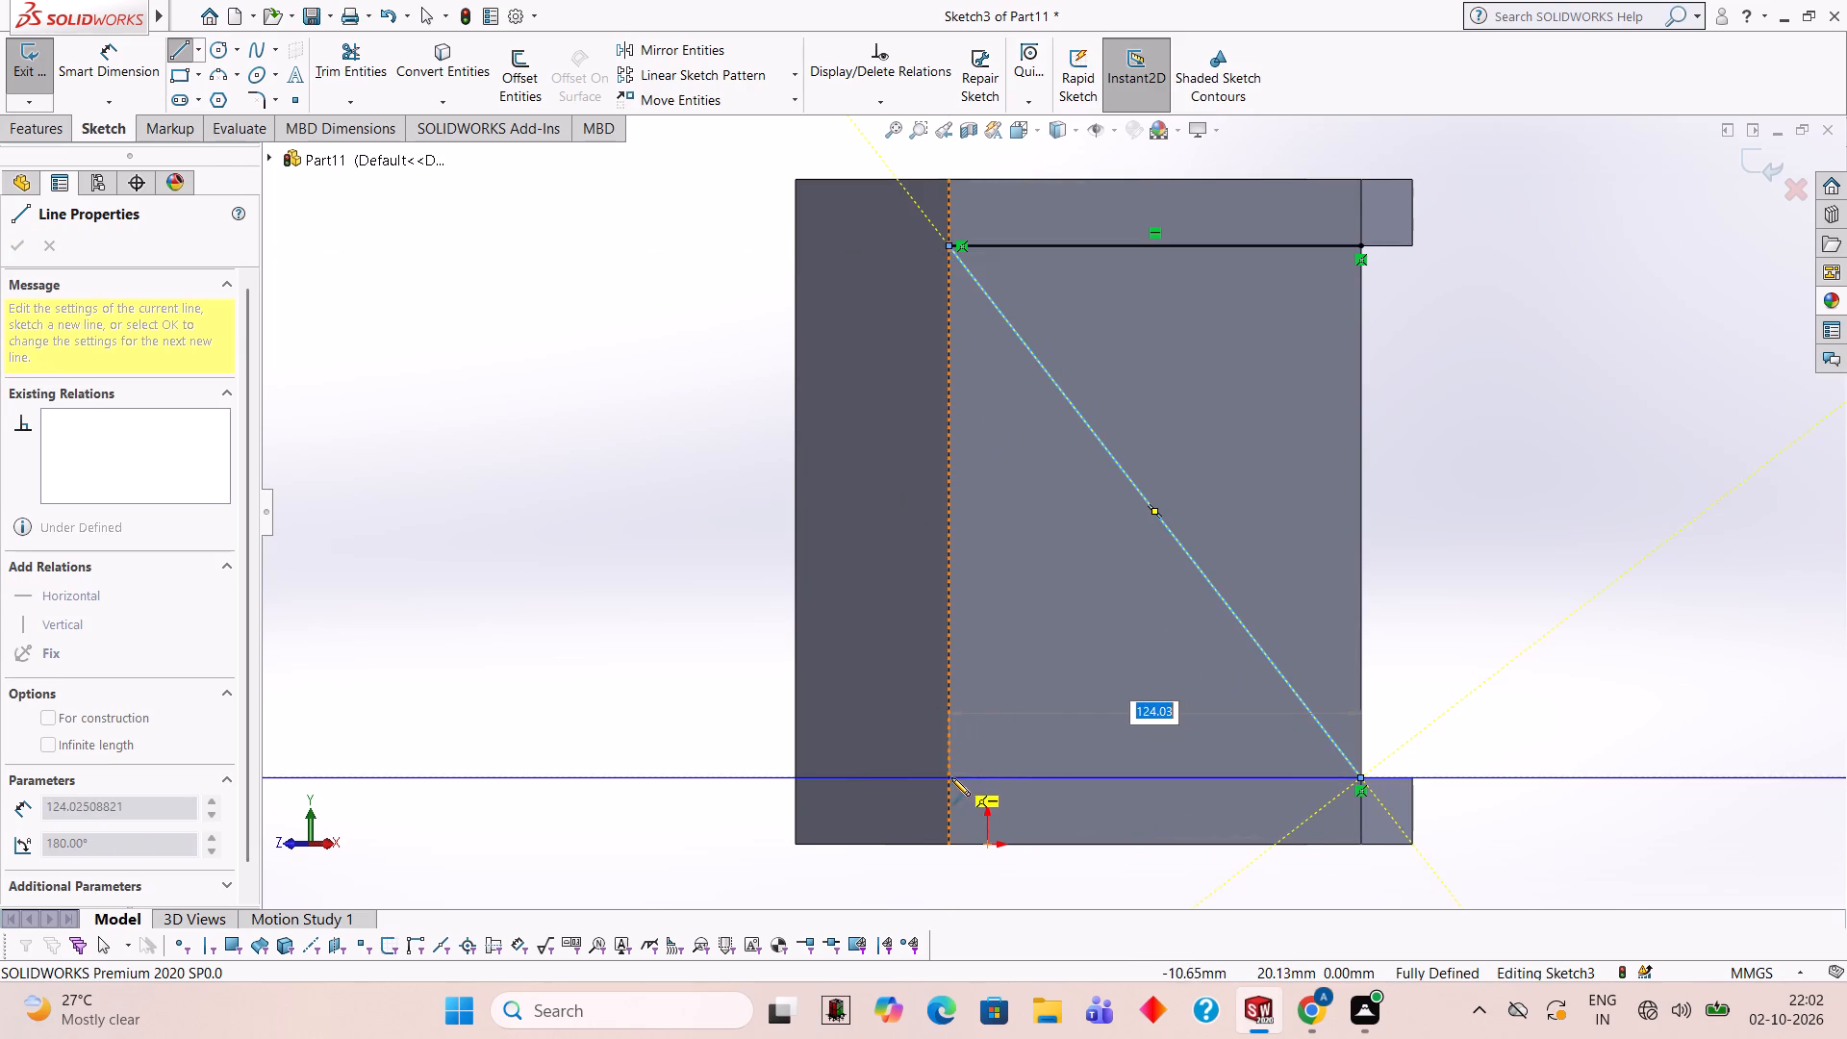
left_click(945, 777)
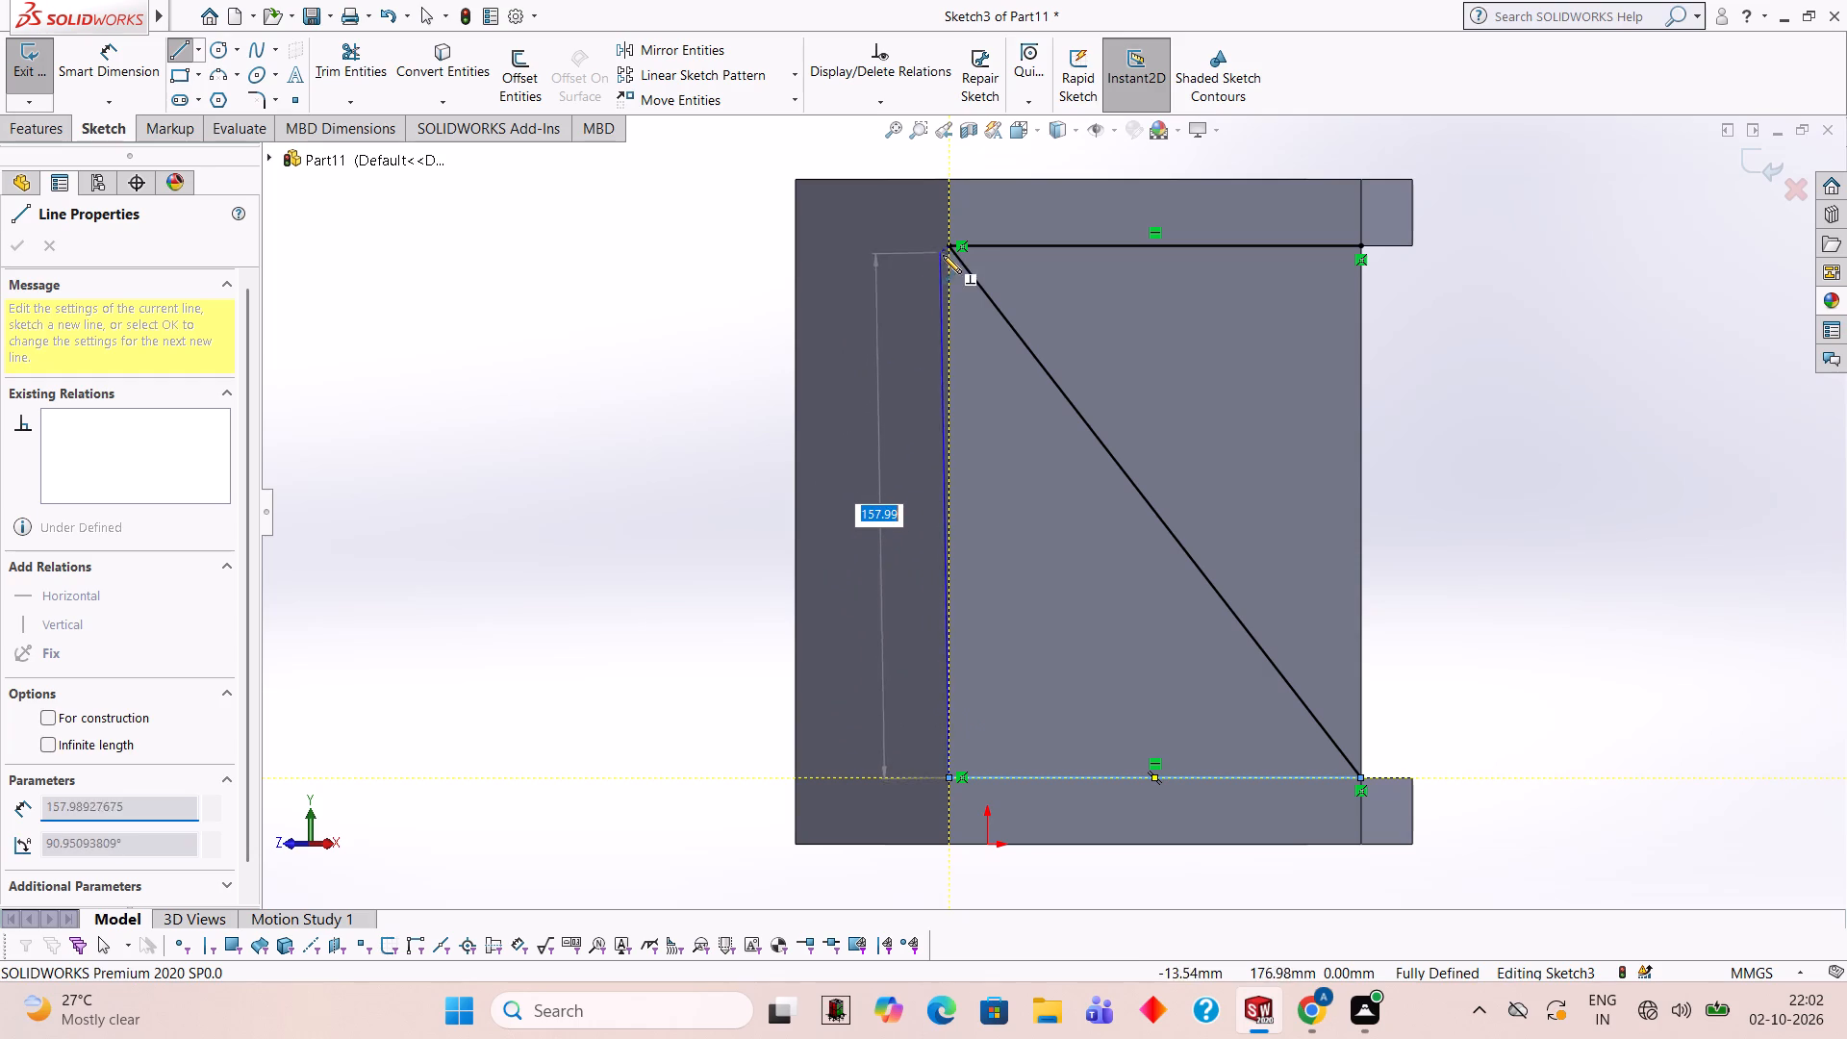
left_click(949, 246)
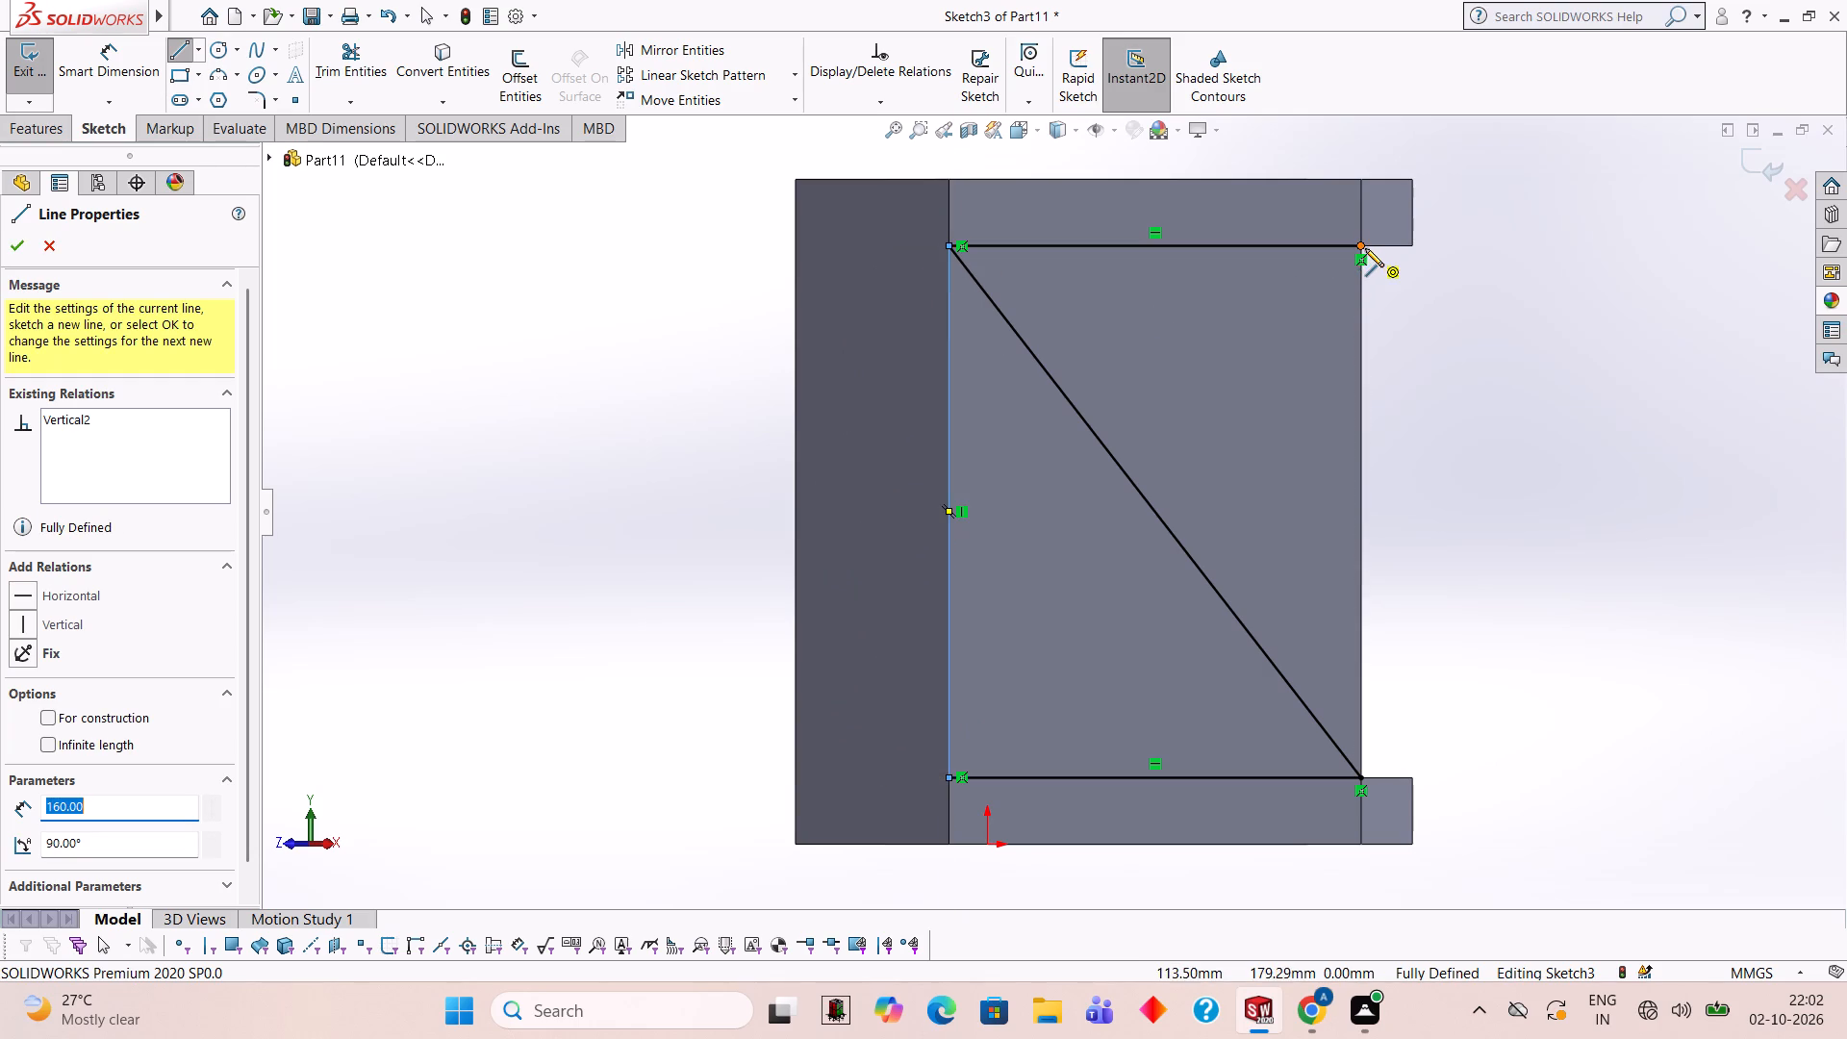
left_click(1359, 245)
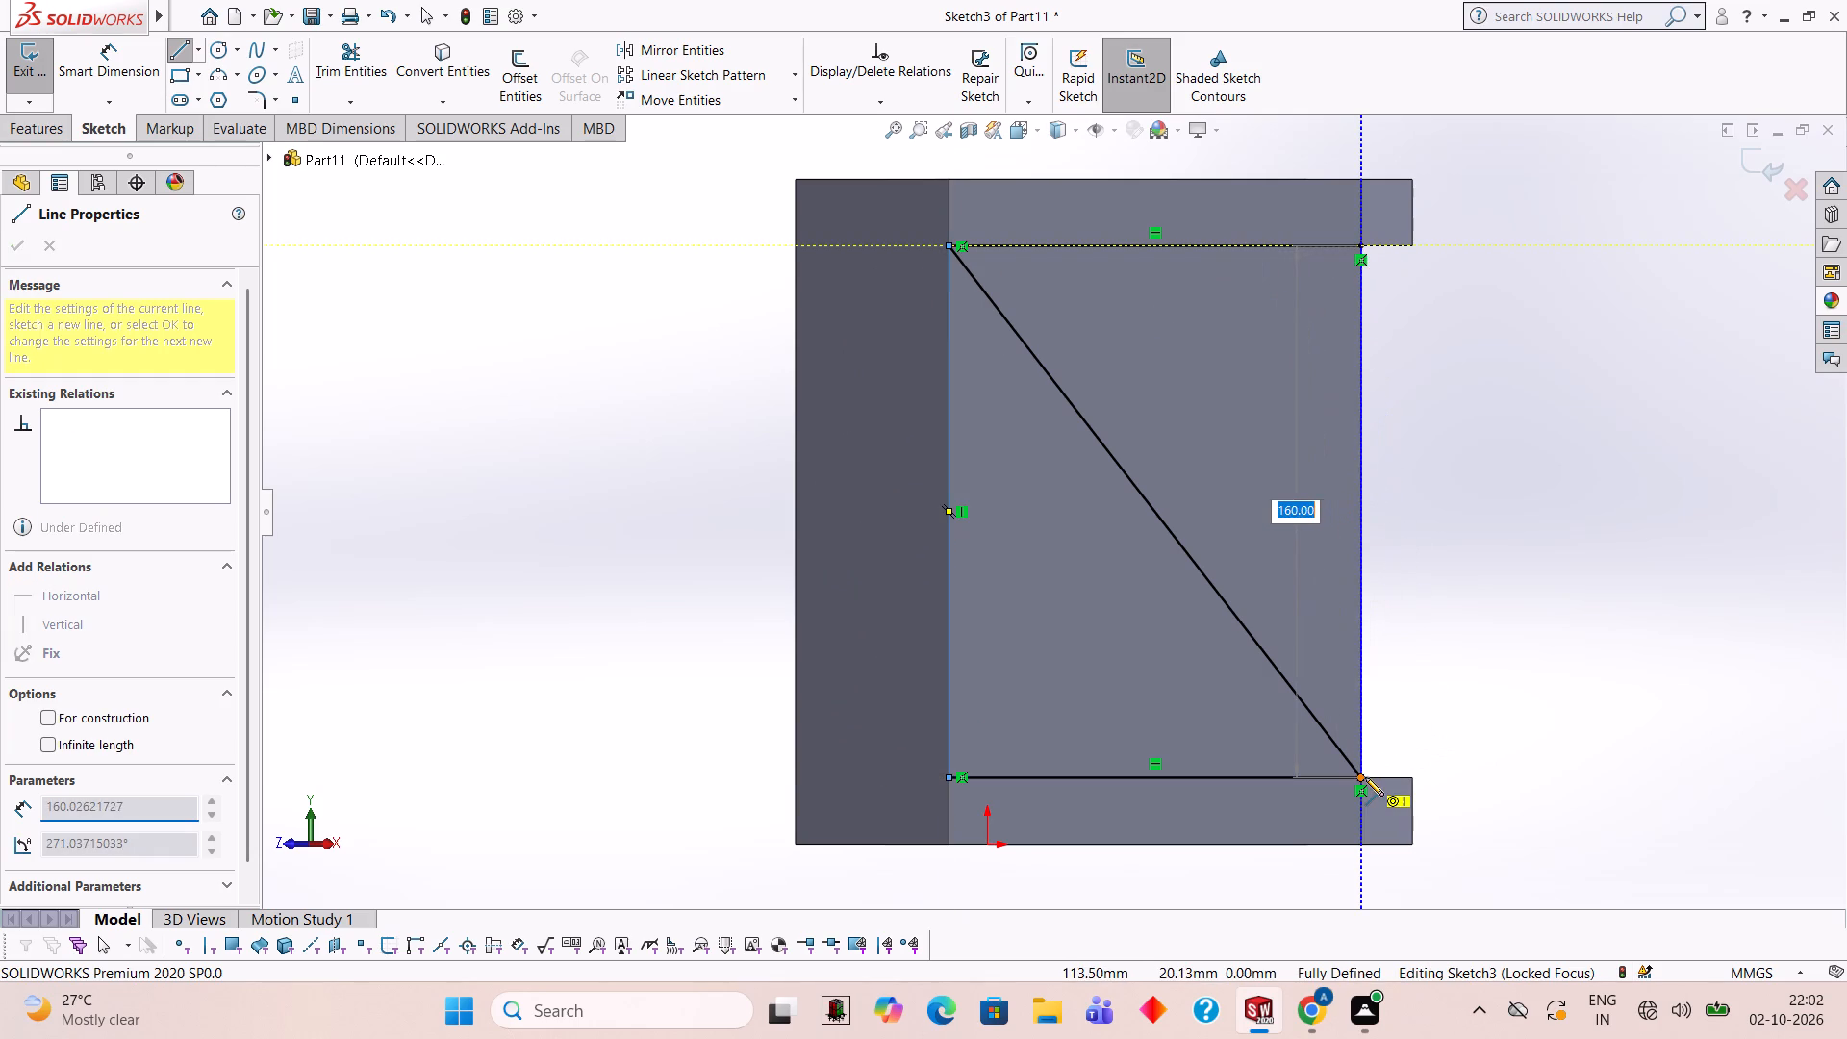
left_click(1360, 777)
left_click(359, 78)
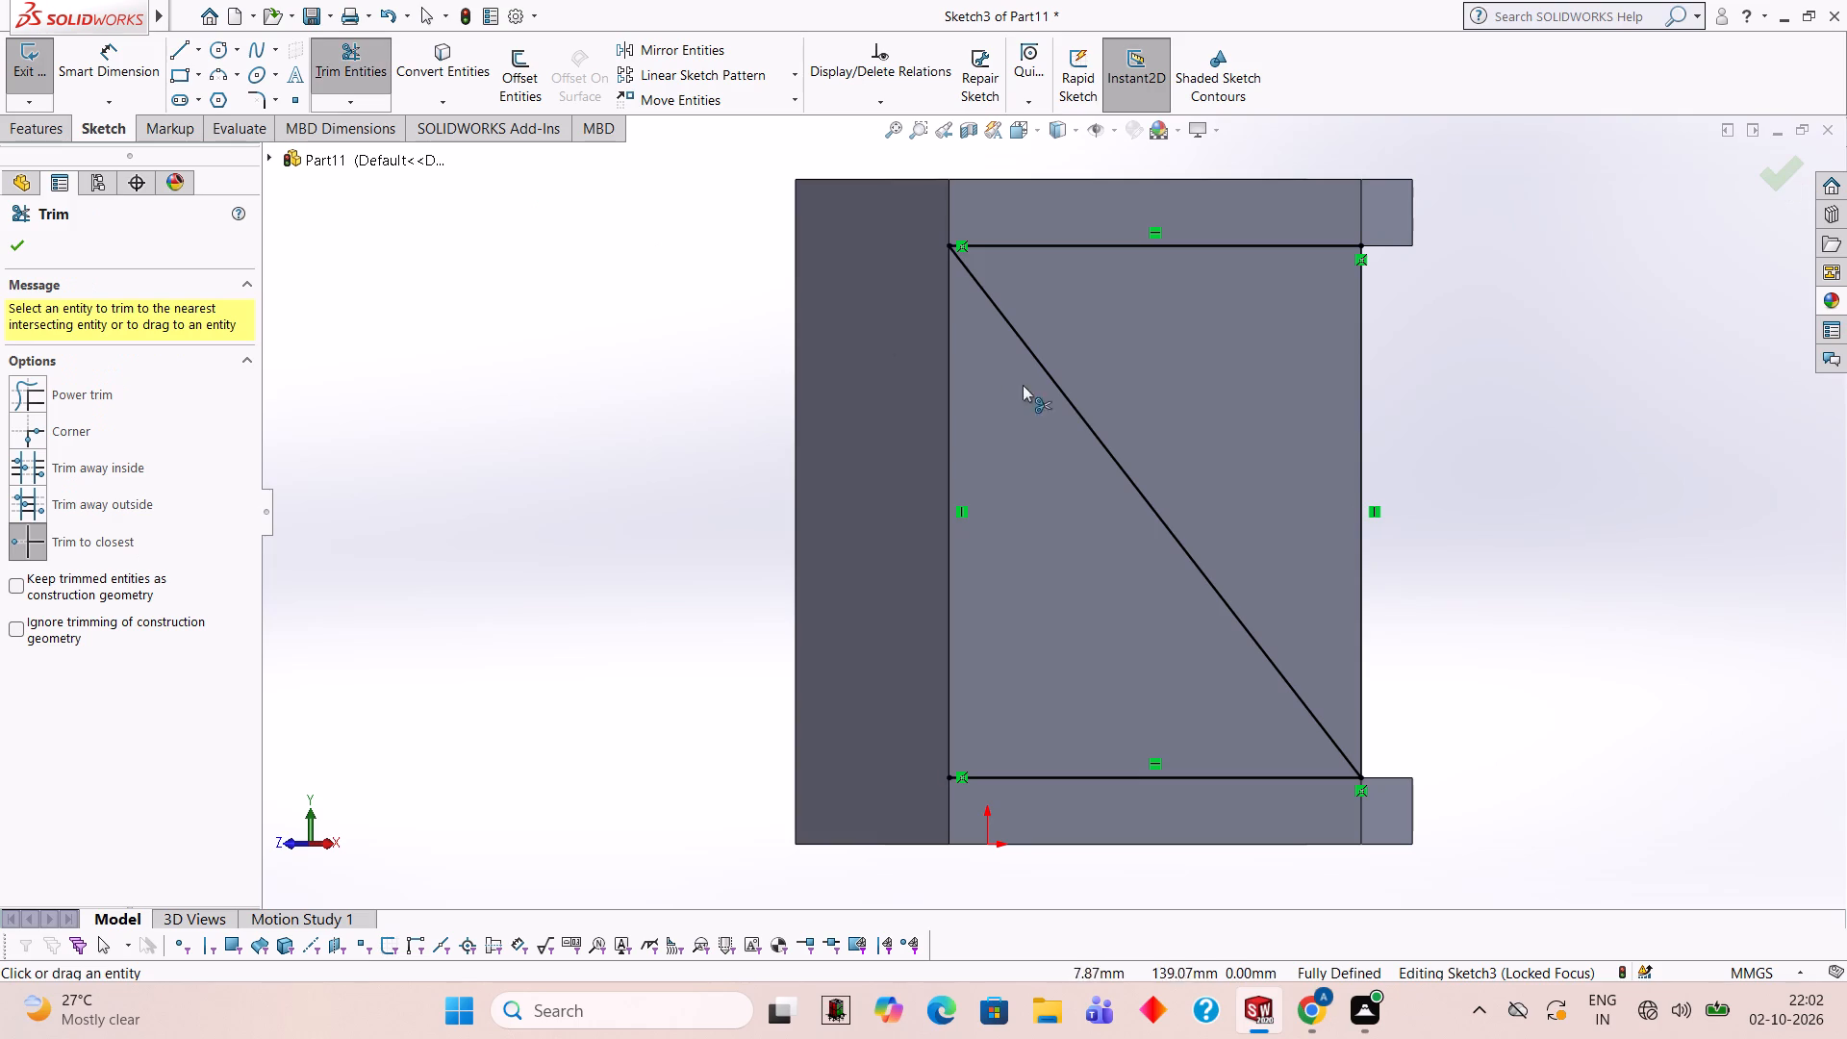
left_click(1069, 407)
Extrude-cut the rectangle 30 mm blind through the sloped wall above the C opening, checking the preview from several sides.
middle_click_drag(1546, 440, 1405, 461)
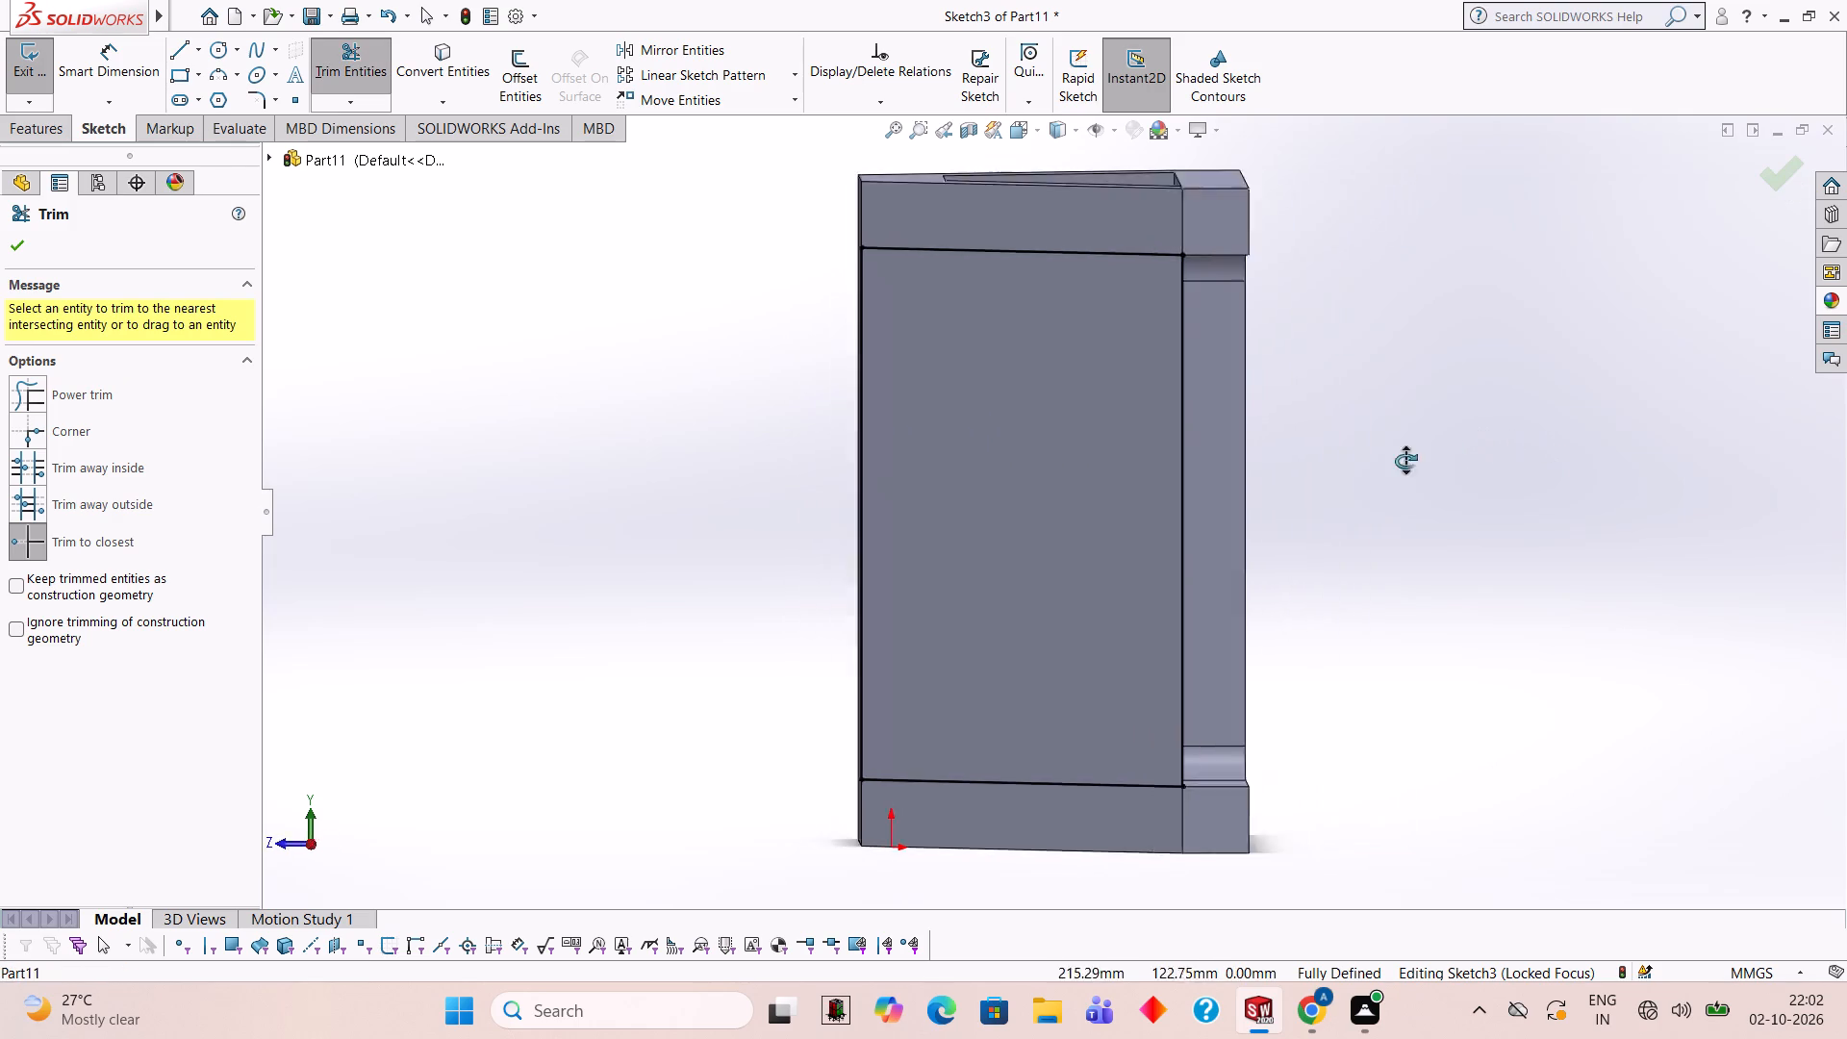
middle_click_drag(1405, 461, 1287, 450)
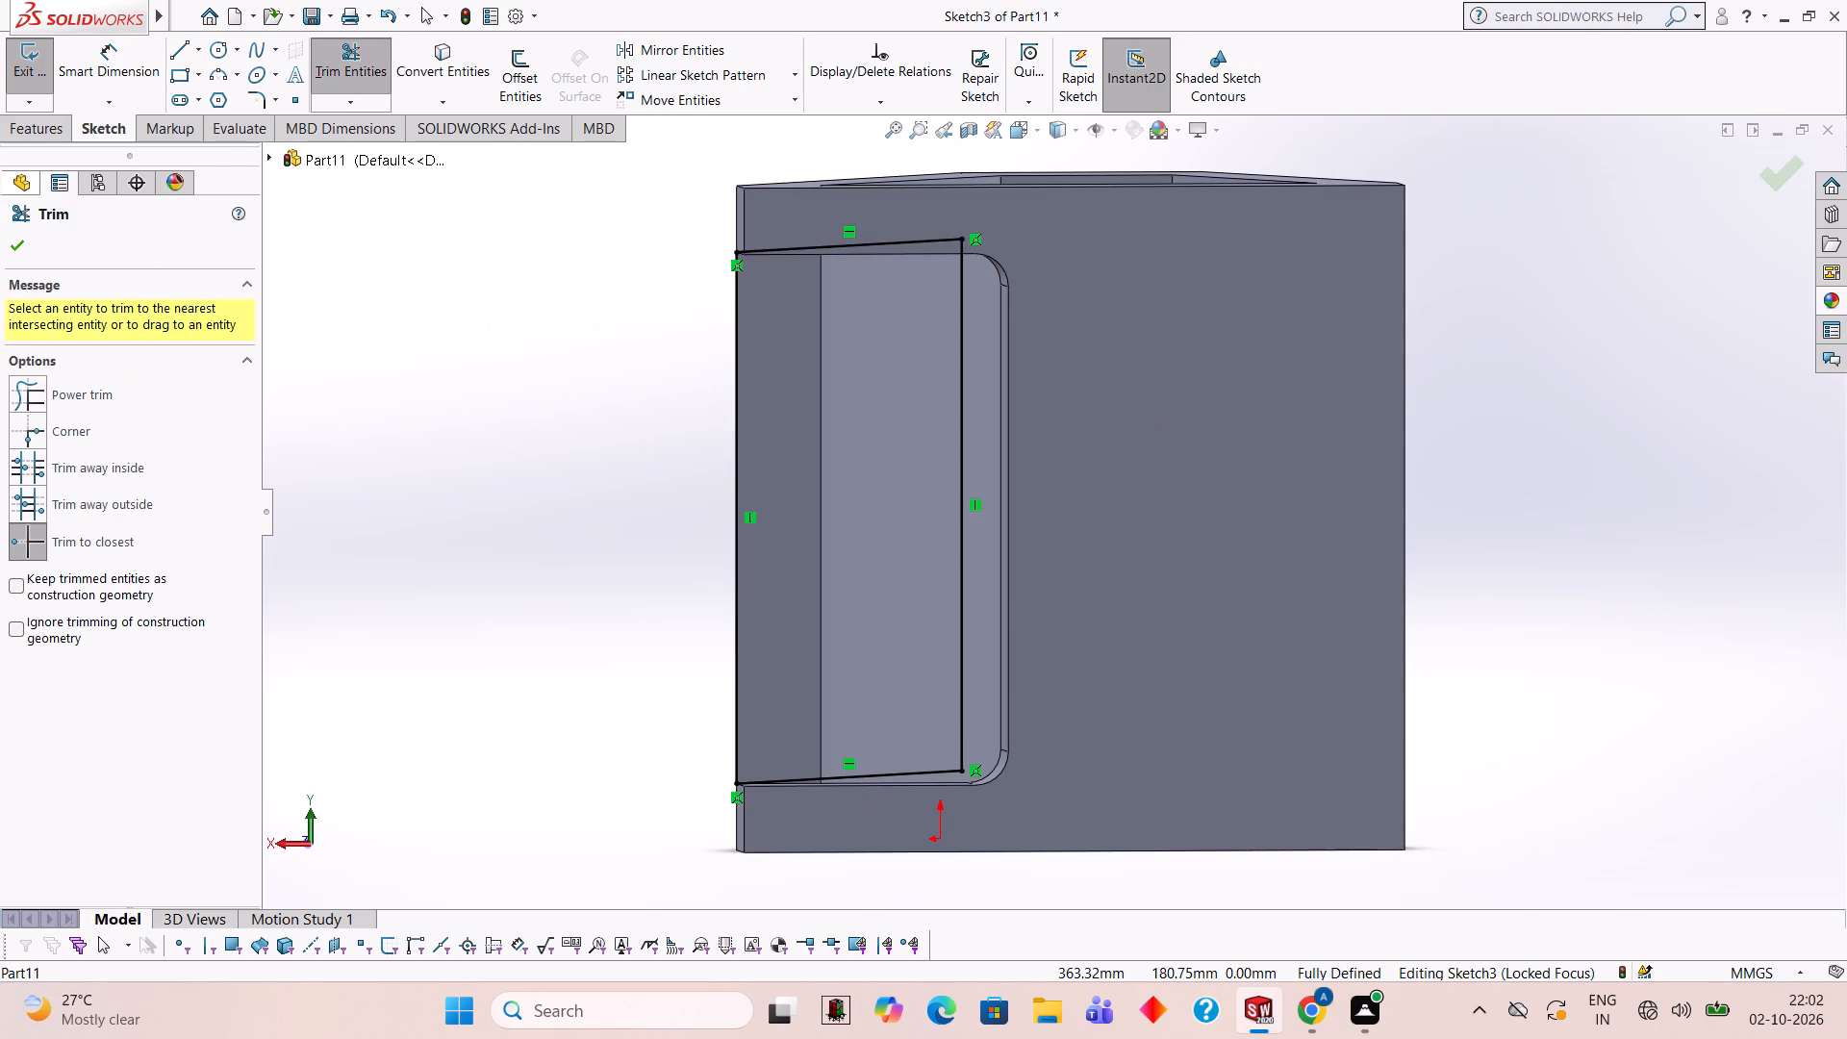
left_click(42, 123)
left_click(323, 70)
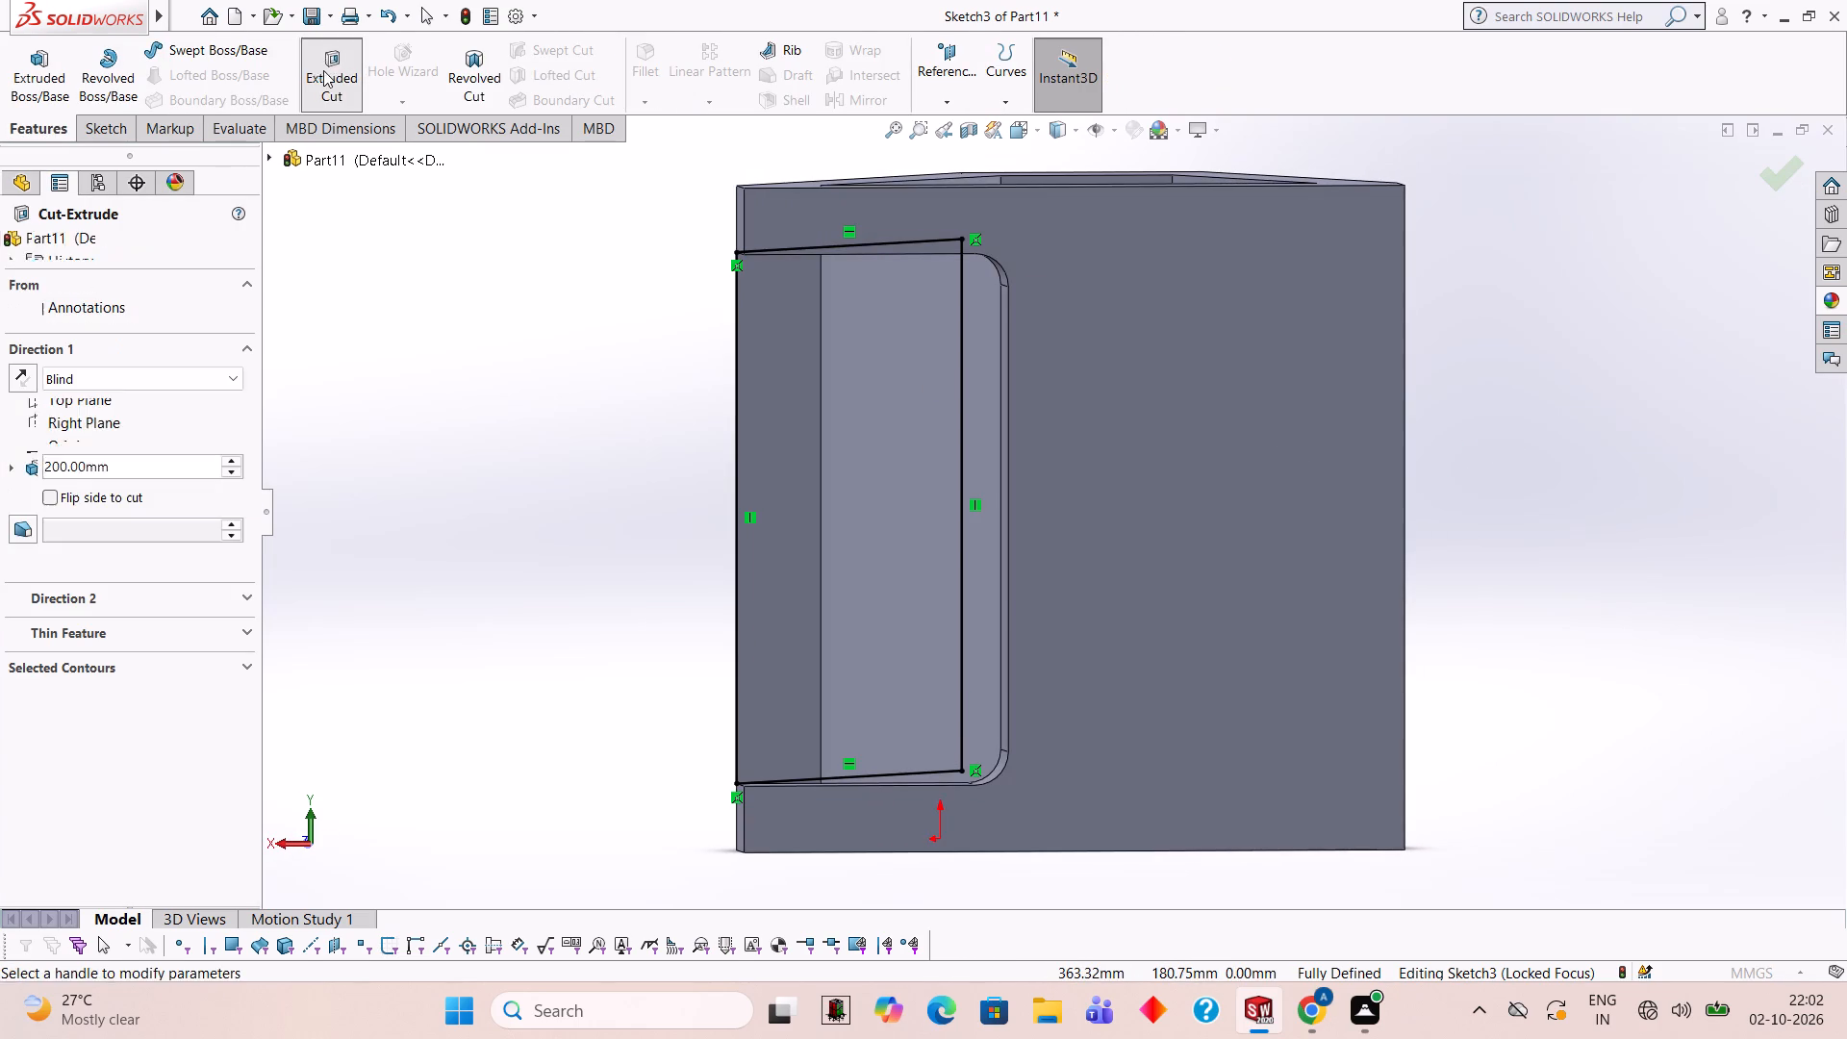
middle_click_drag(610, 513, 676, 546)
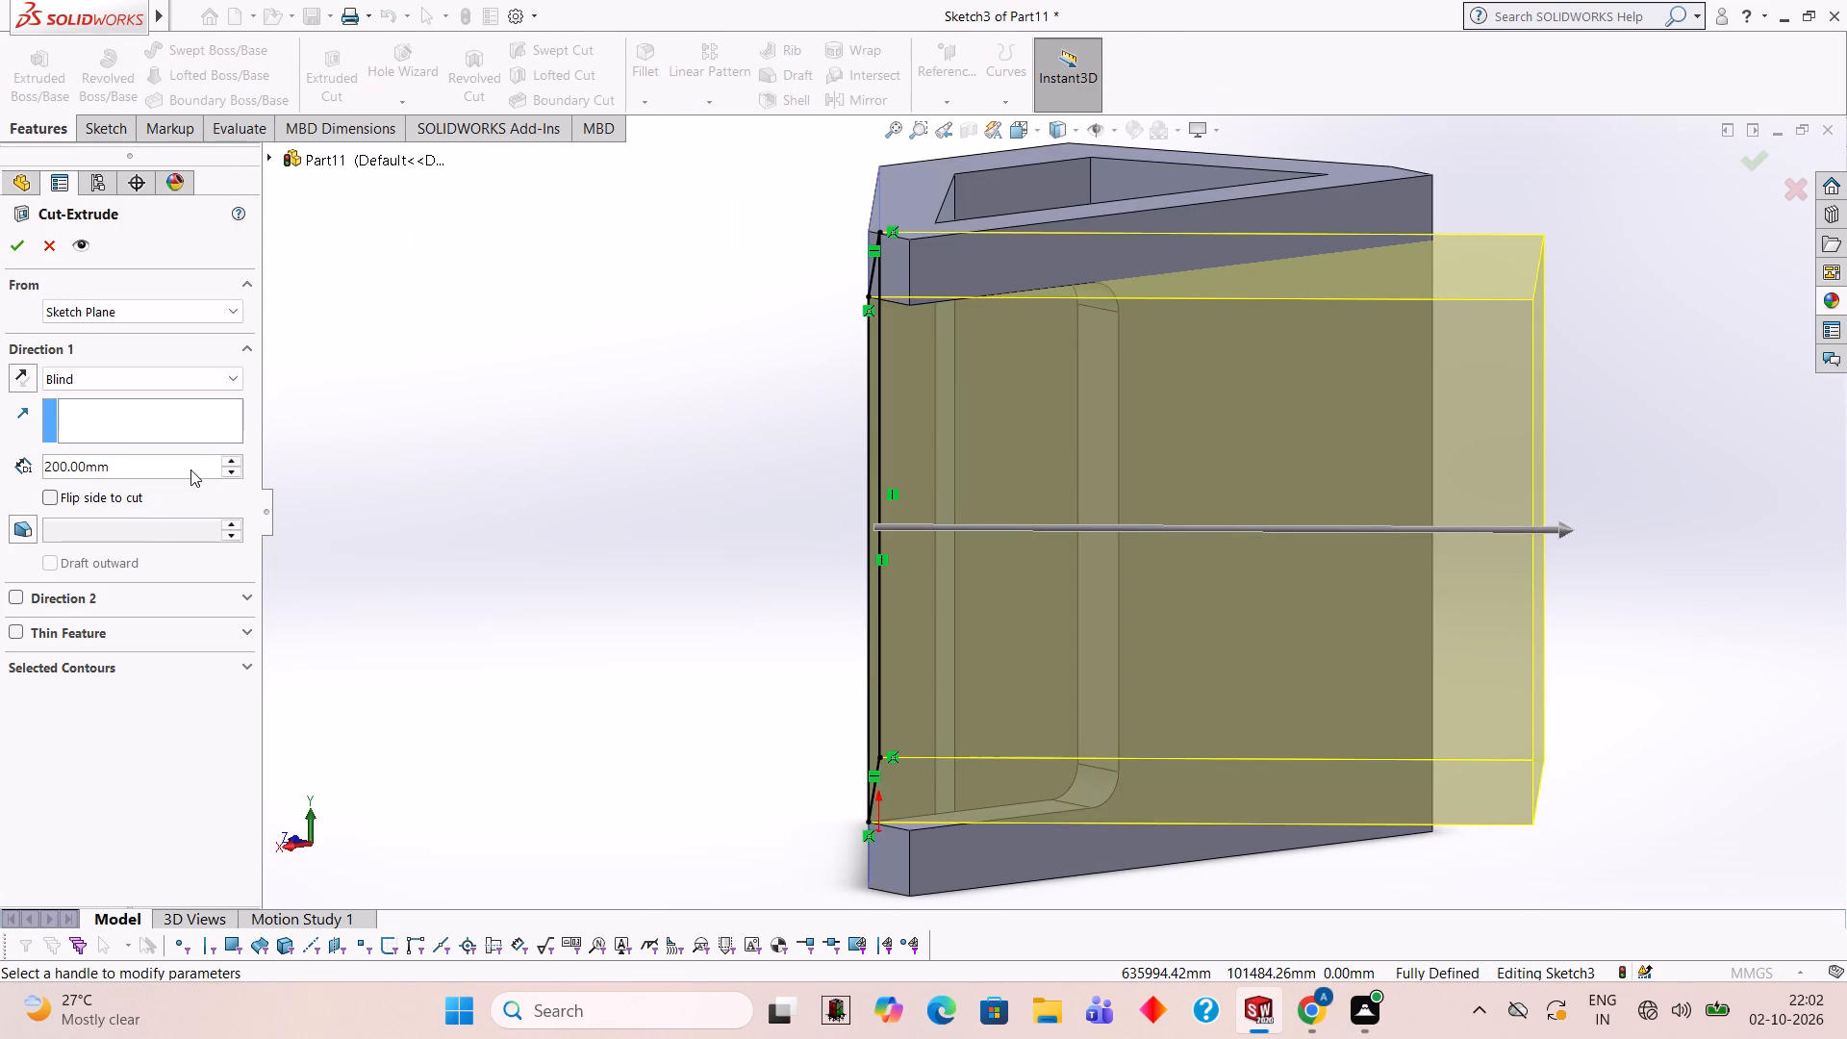
left_click(190, 468)
key("BackSpace")
key("BackSpace")
key("BackSpace")
key("BackSpace")
key("BackSpace")
key("BackSpace")
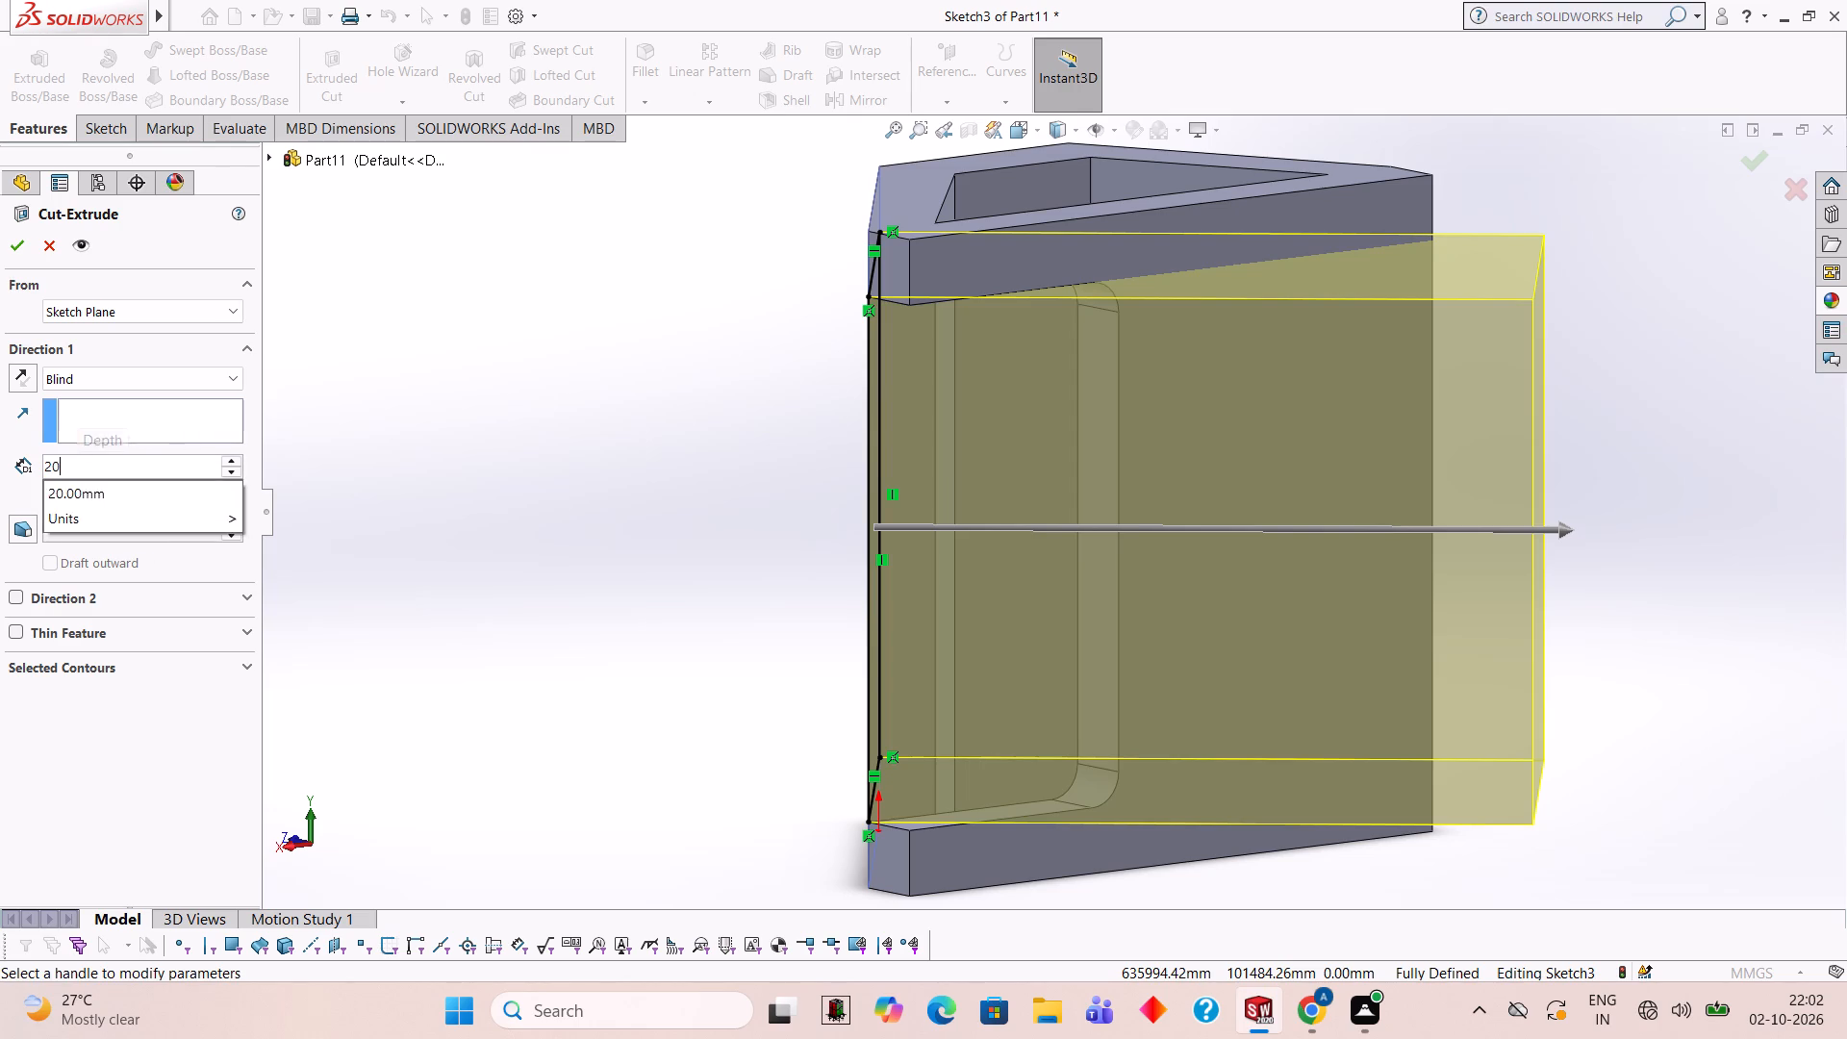
key("BackSpace")
key("BackSpace")
key("BackSpace")
type("10")
key("Return")
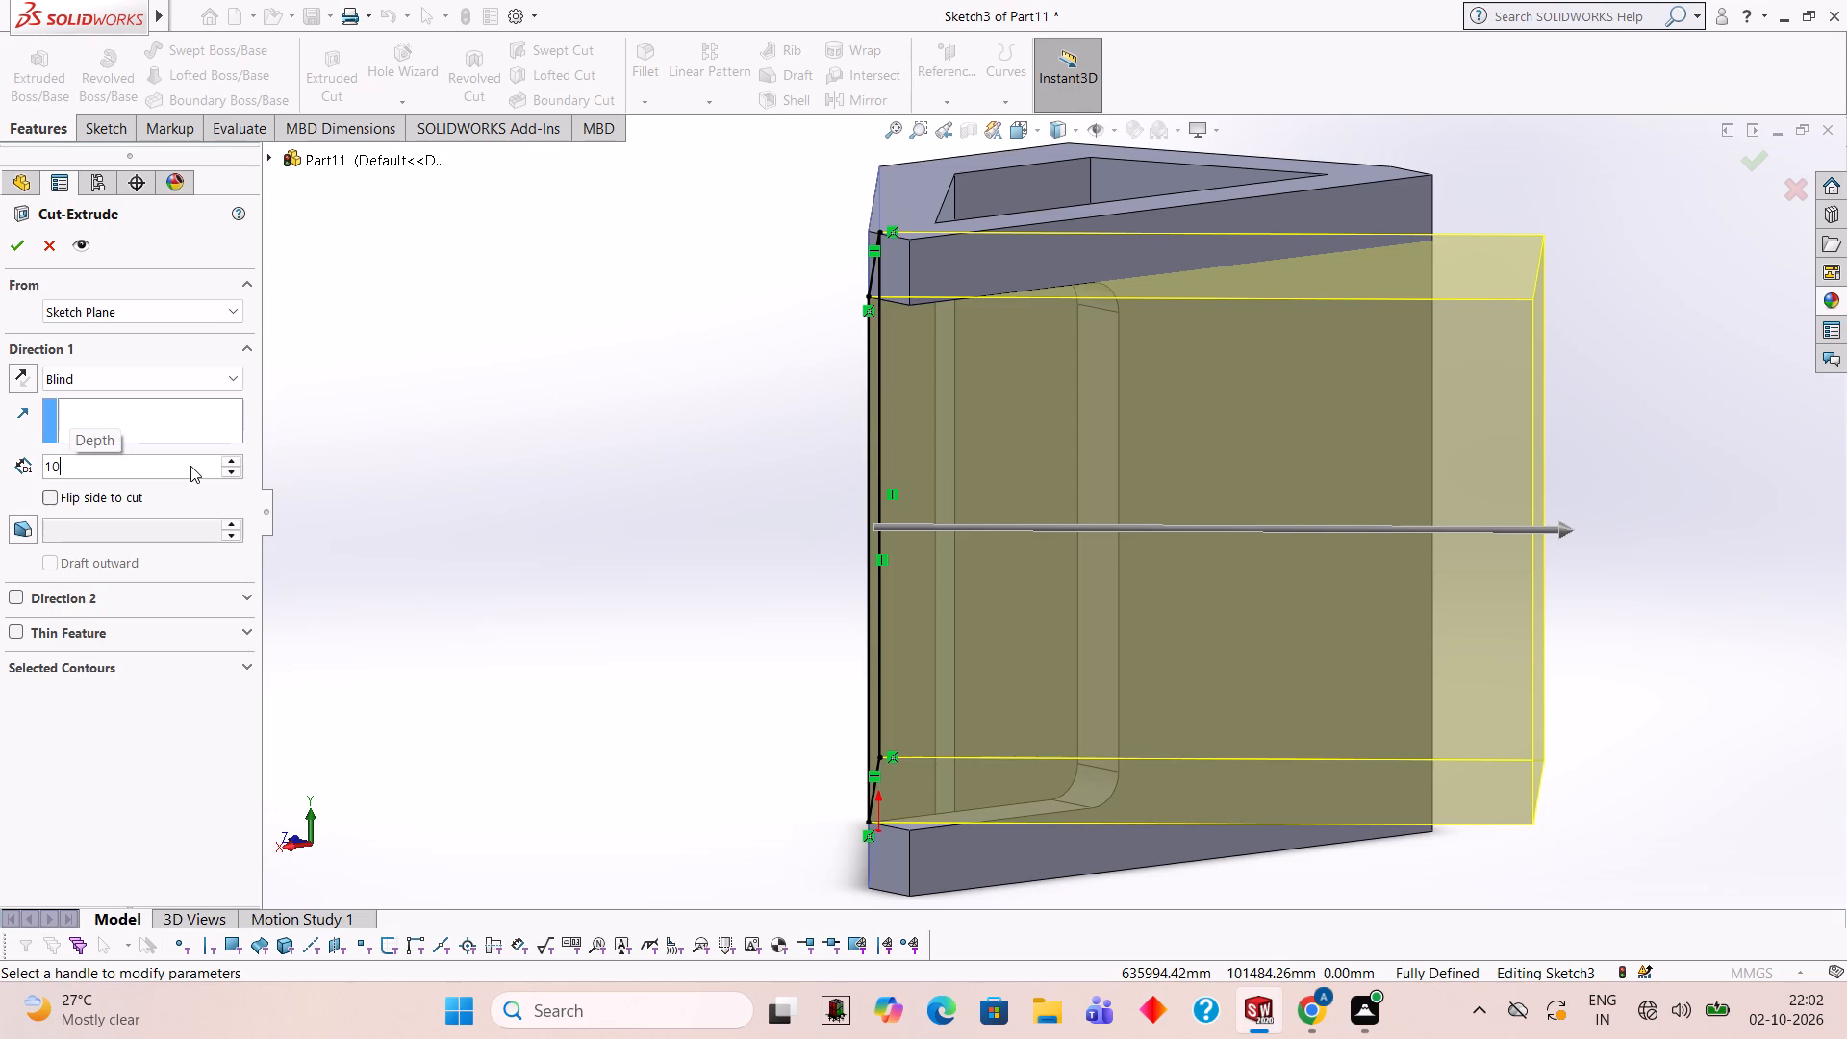
type("20")
key("Return")
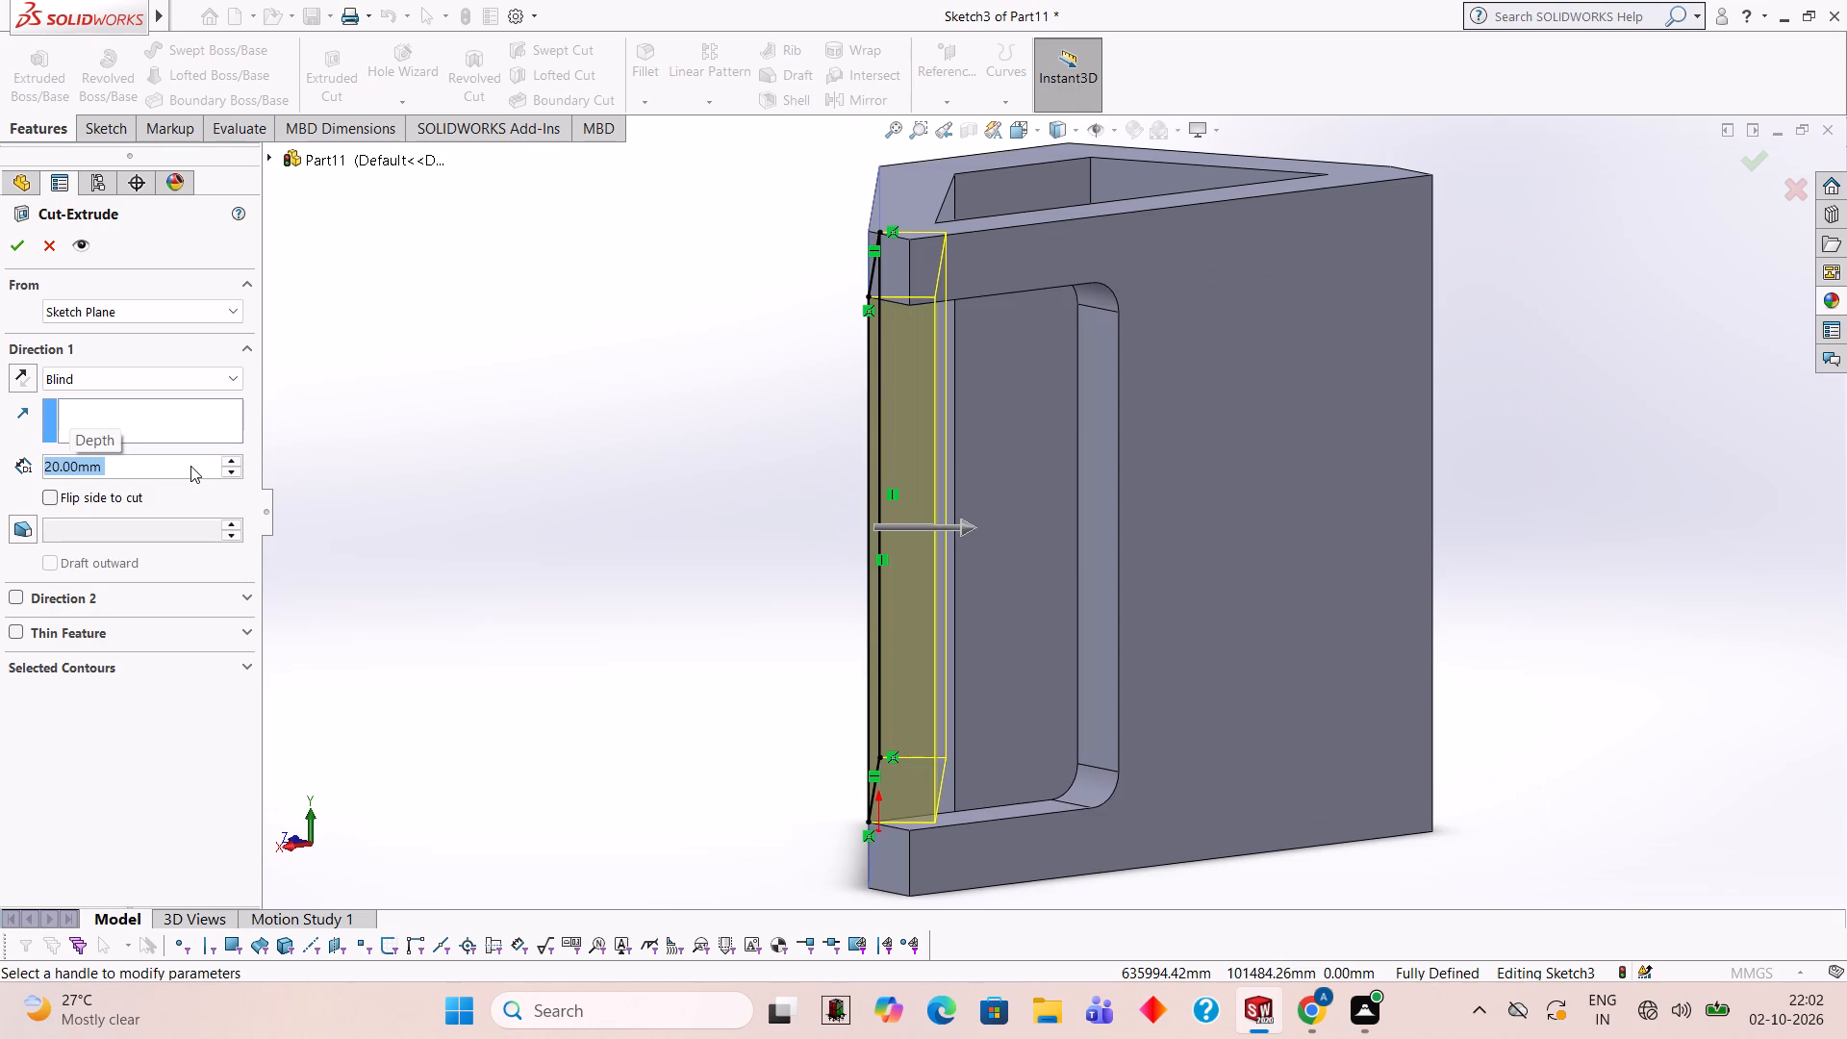
type("30")
key("Return")
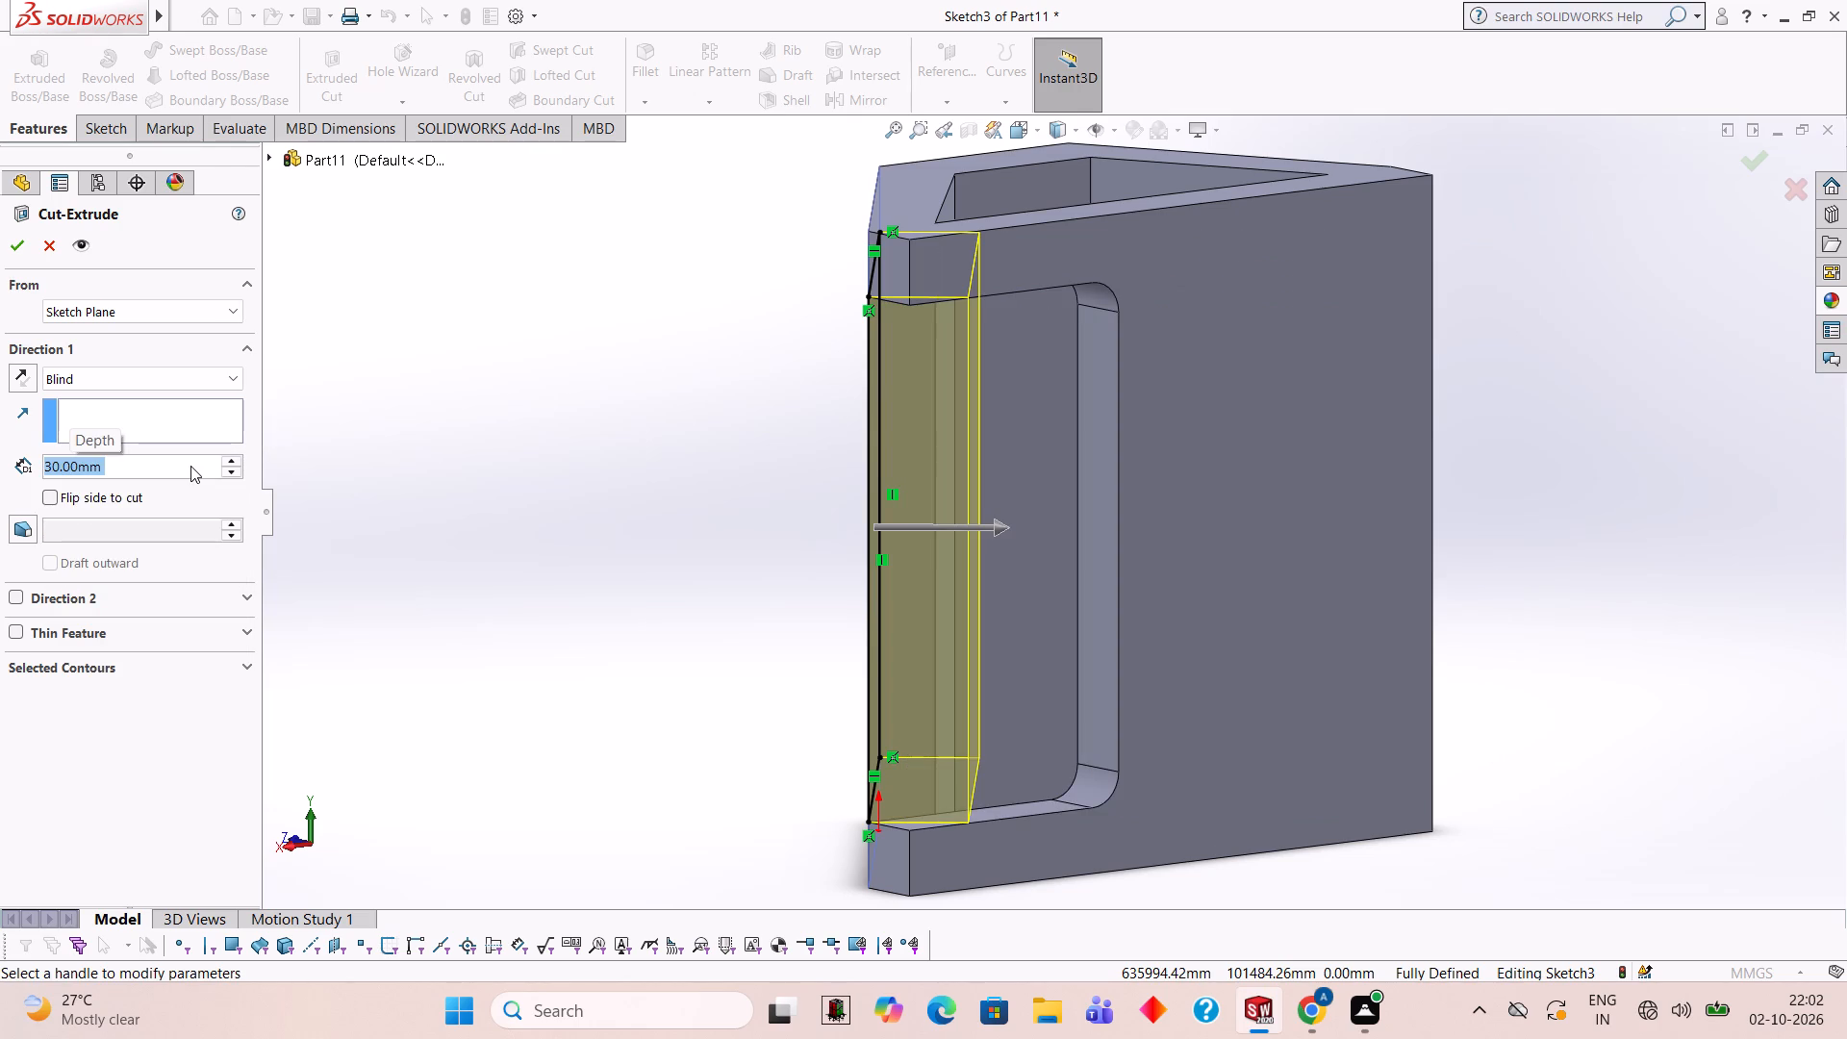
scroll(789, 417, "down", 1)
middle_click_drag(884, 459, 1017, 450)
middle_click_drag(1022, 431, 1017, 367)
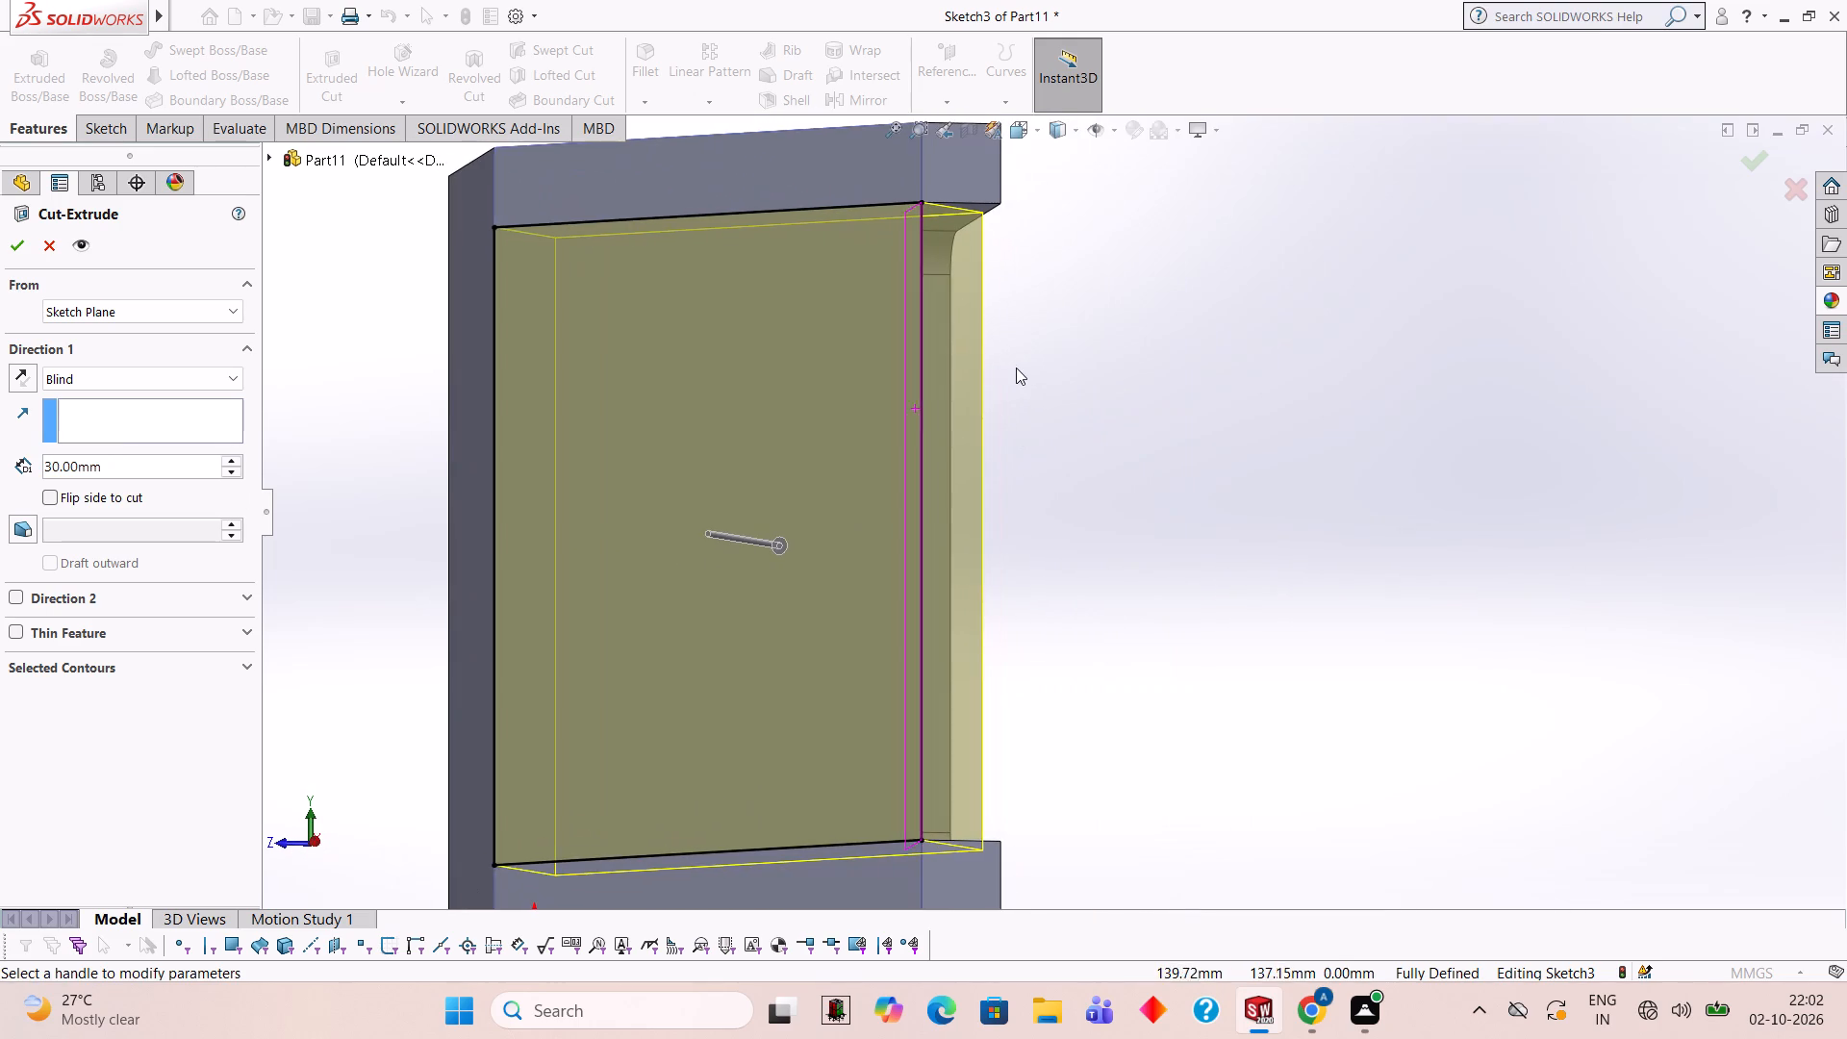
middle_click_drag(841, 419, 880, 413)
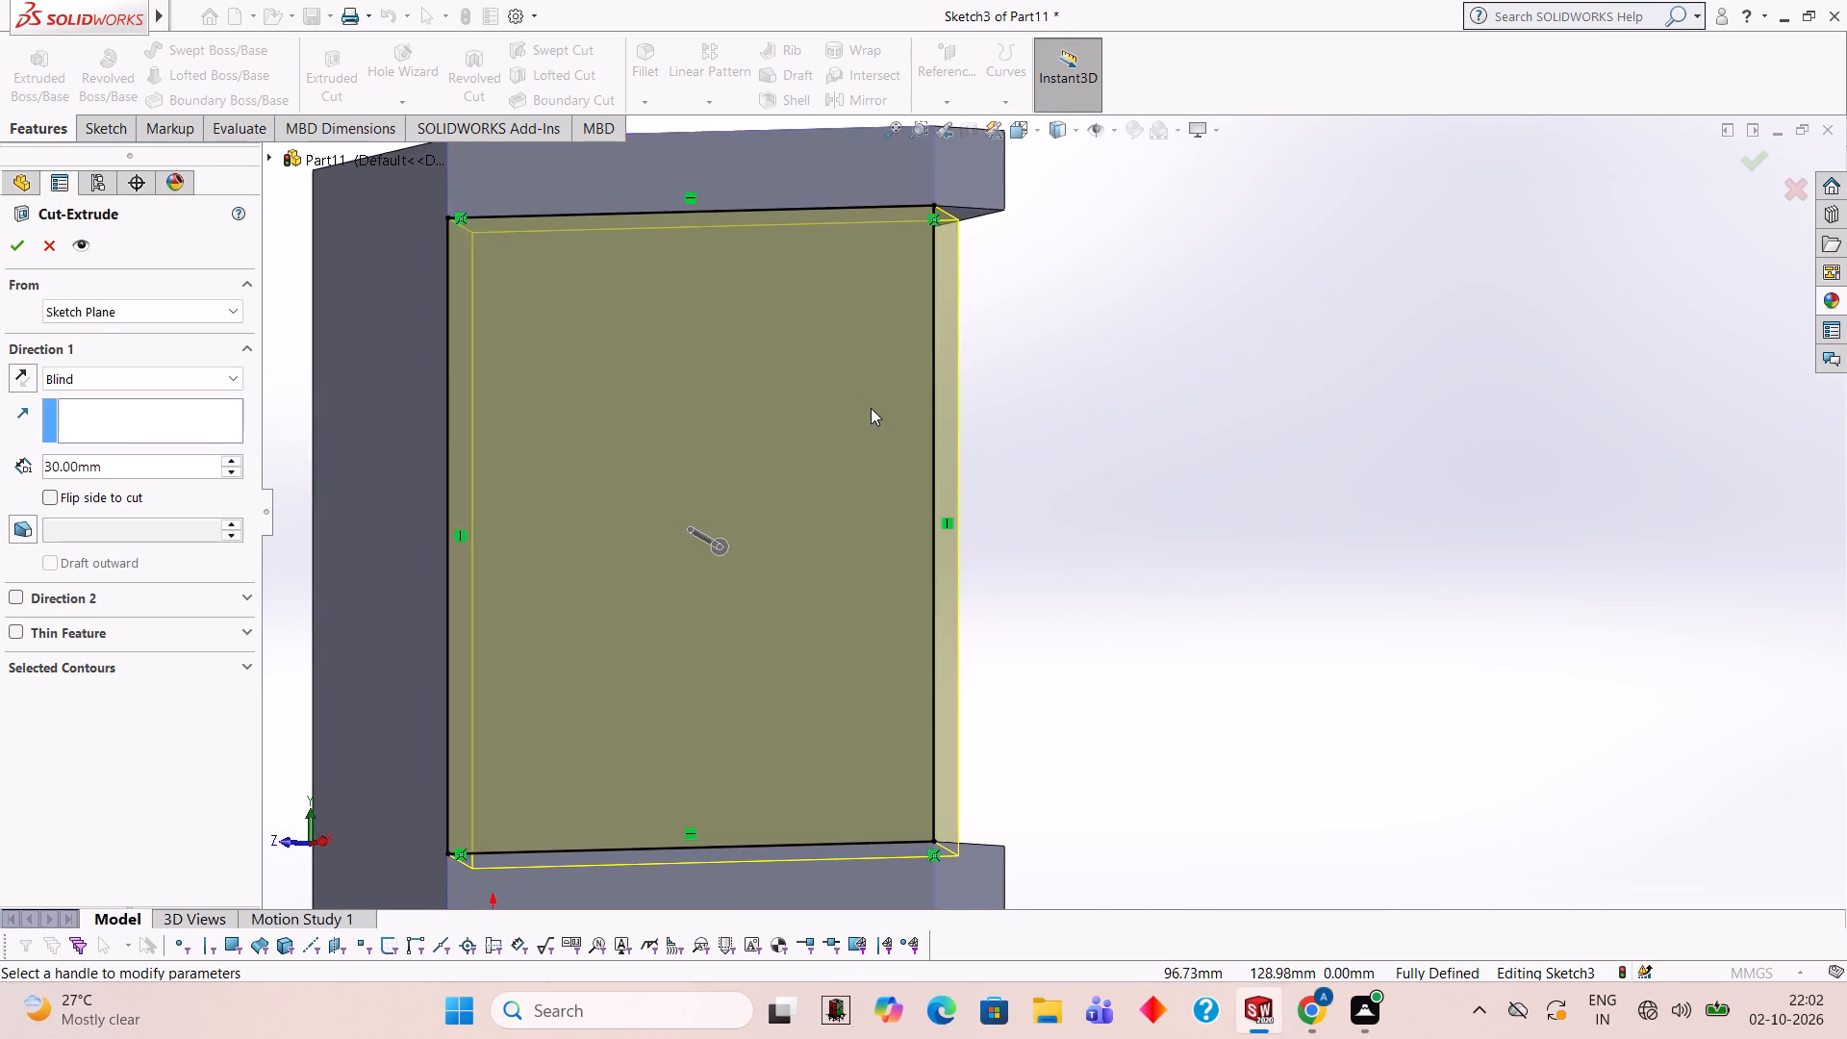
middle_click_drag(862, 403, 850, 402)
middle_click_drag(1163, 421, 955, 451)
middle_click_drag(979, 451, 1006, 455)
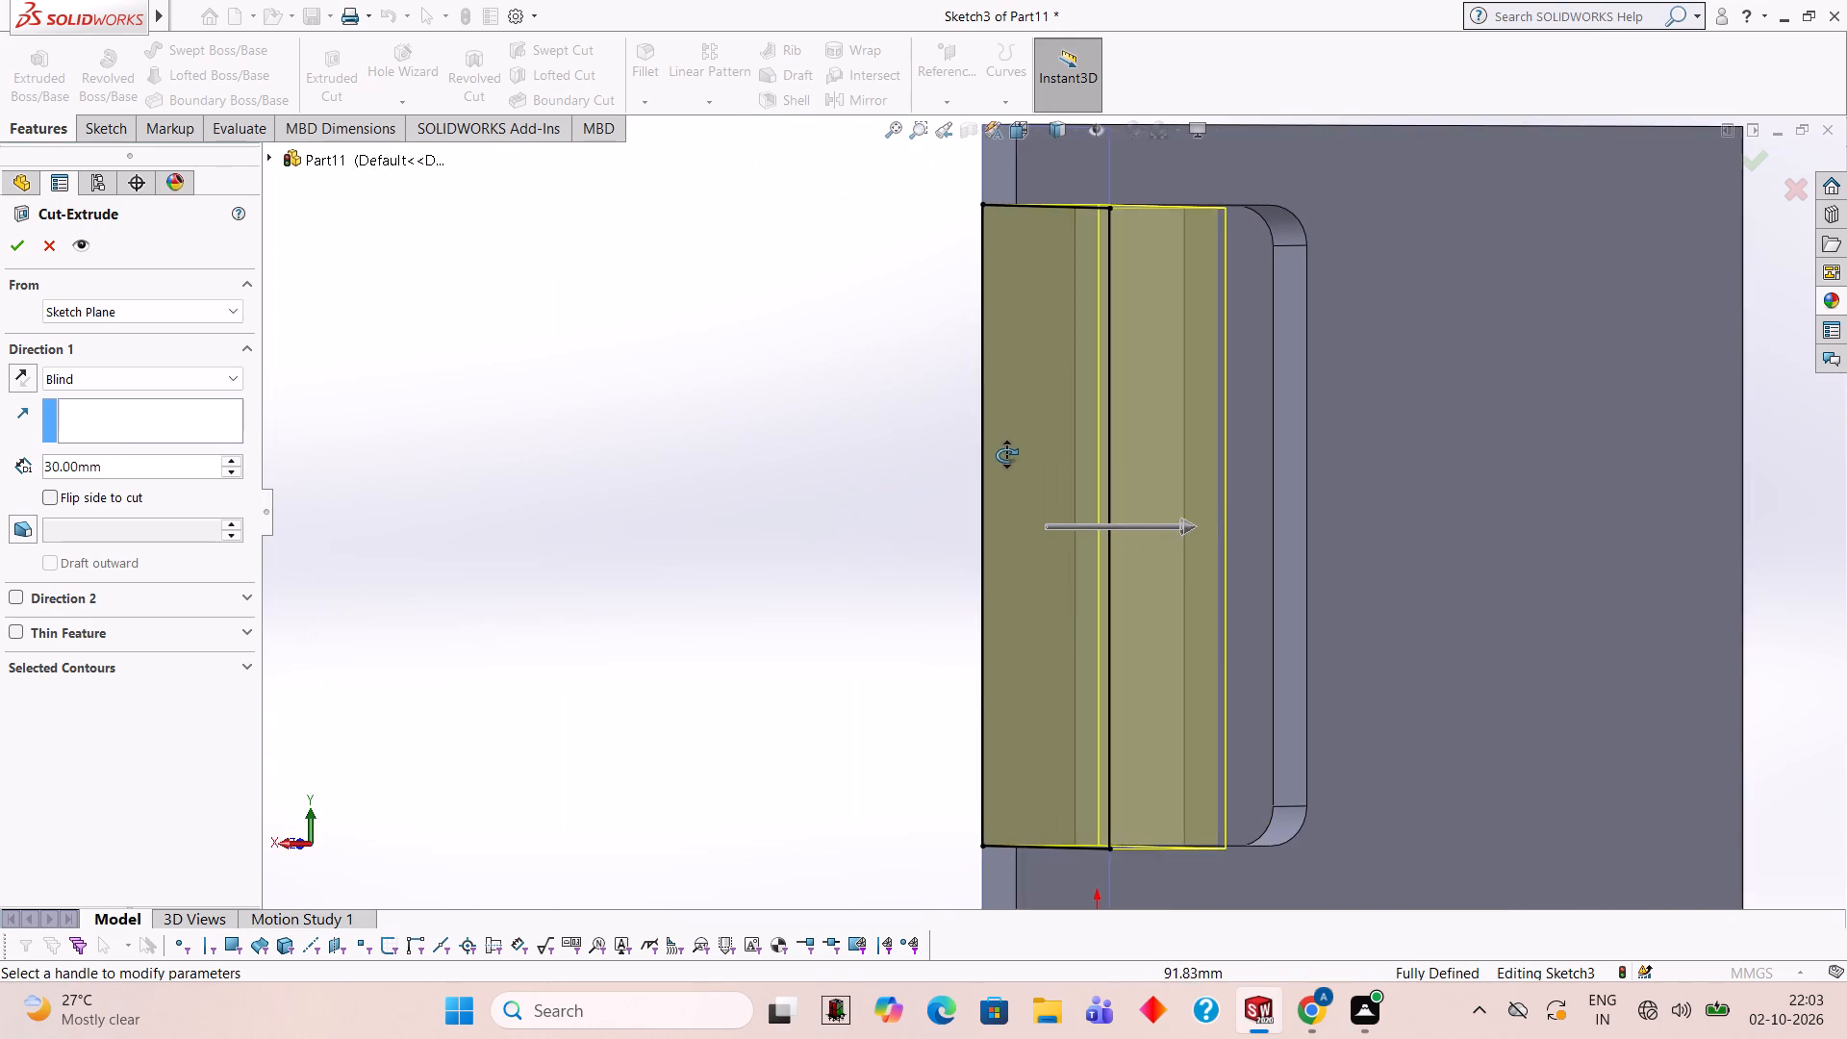
middle_click_drag(1006, 455, 1009, 456)
left_click(16, 254)
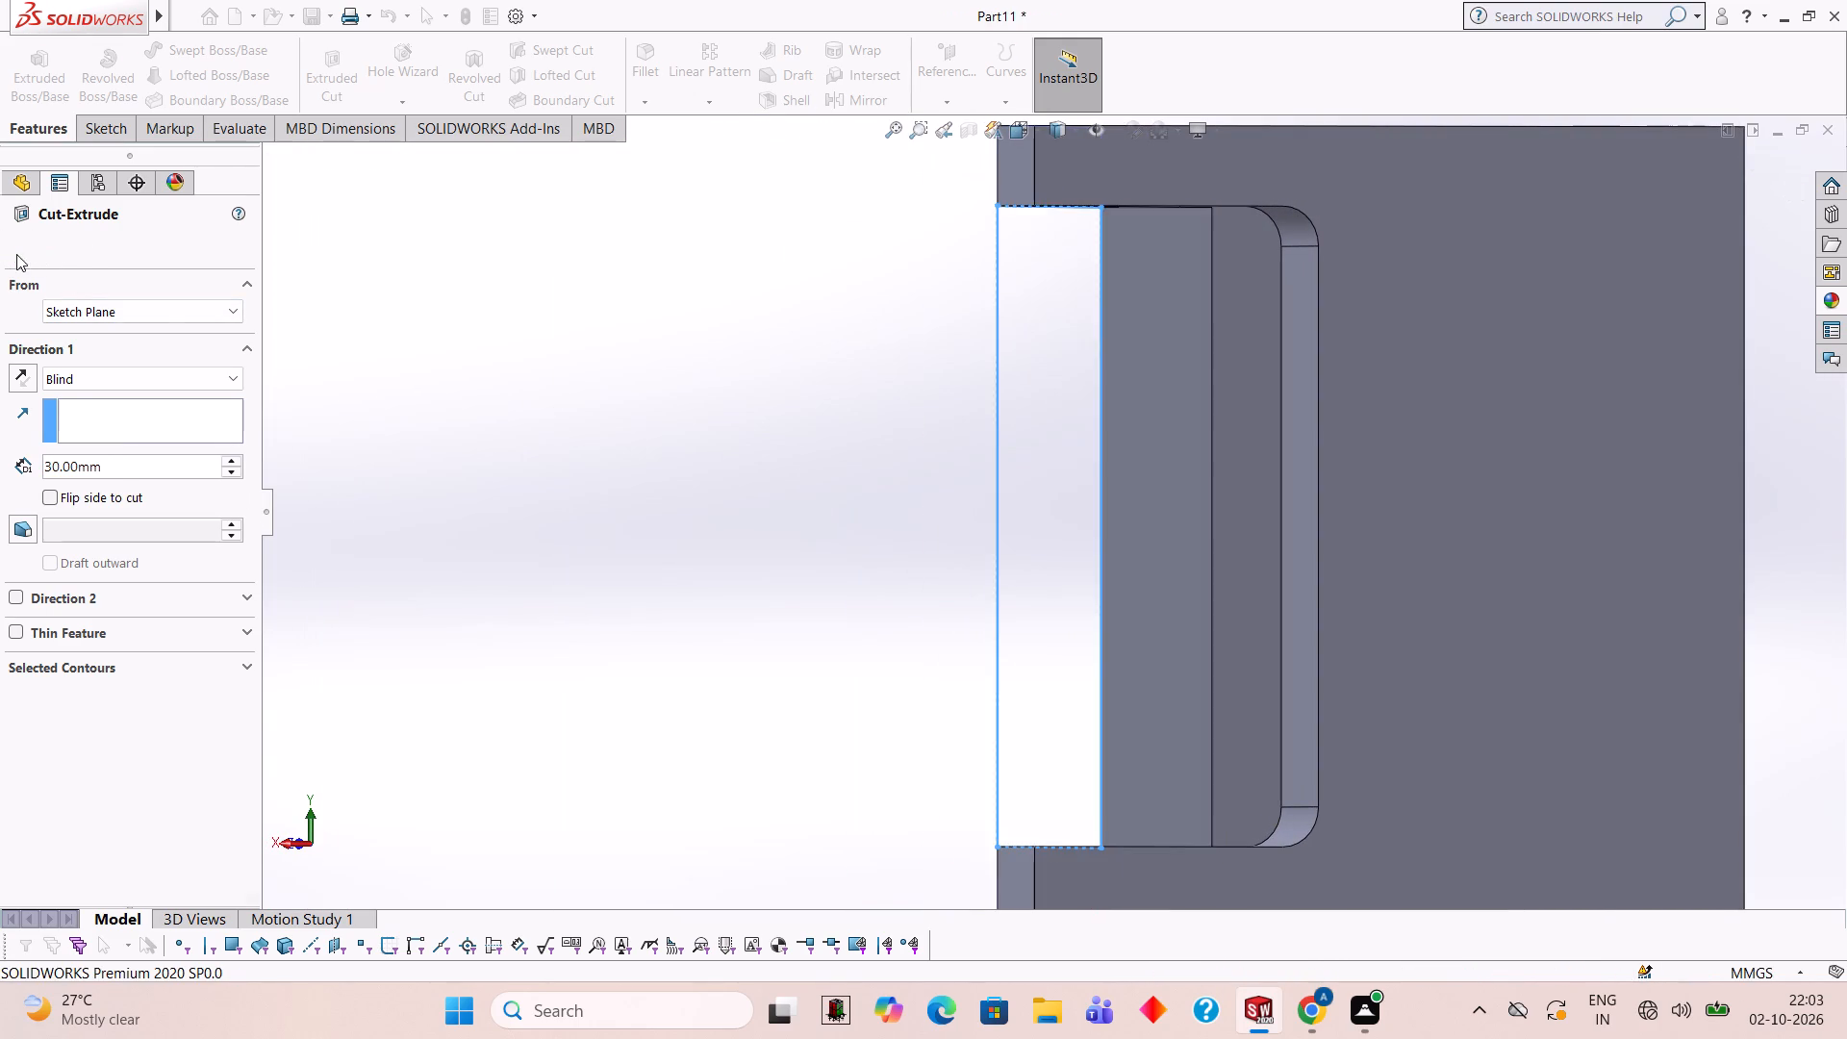
Inspect the frame and the rectangular cut in its sloped wall from several sides.
left_click(453, 448)
scroll(454, 448, "up", 1)
middle_click_drag(595, 493, 895, 347)
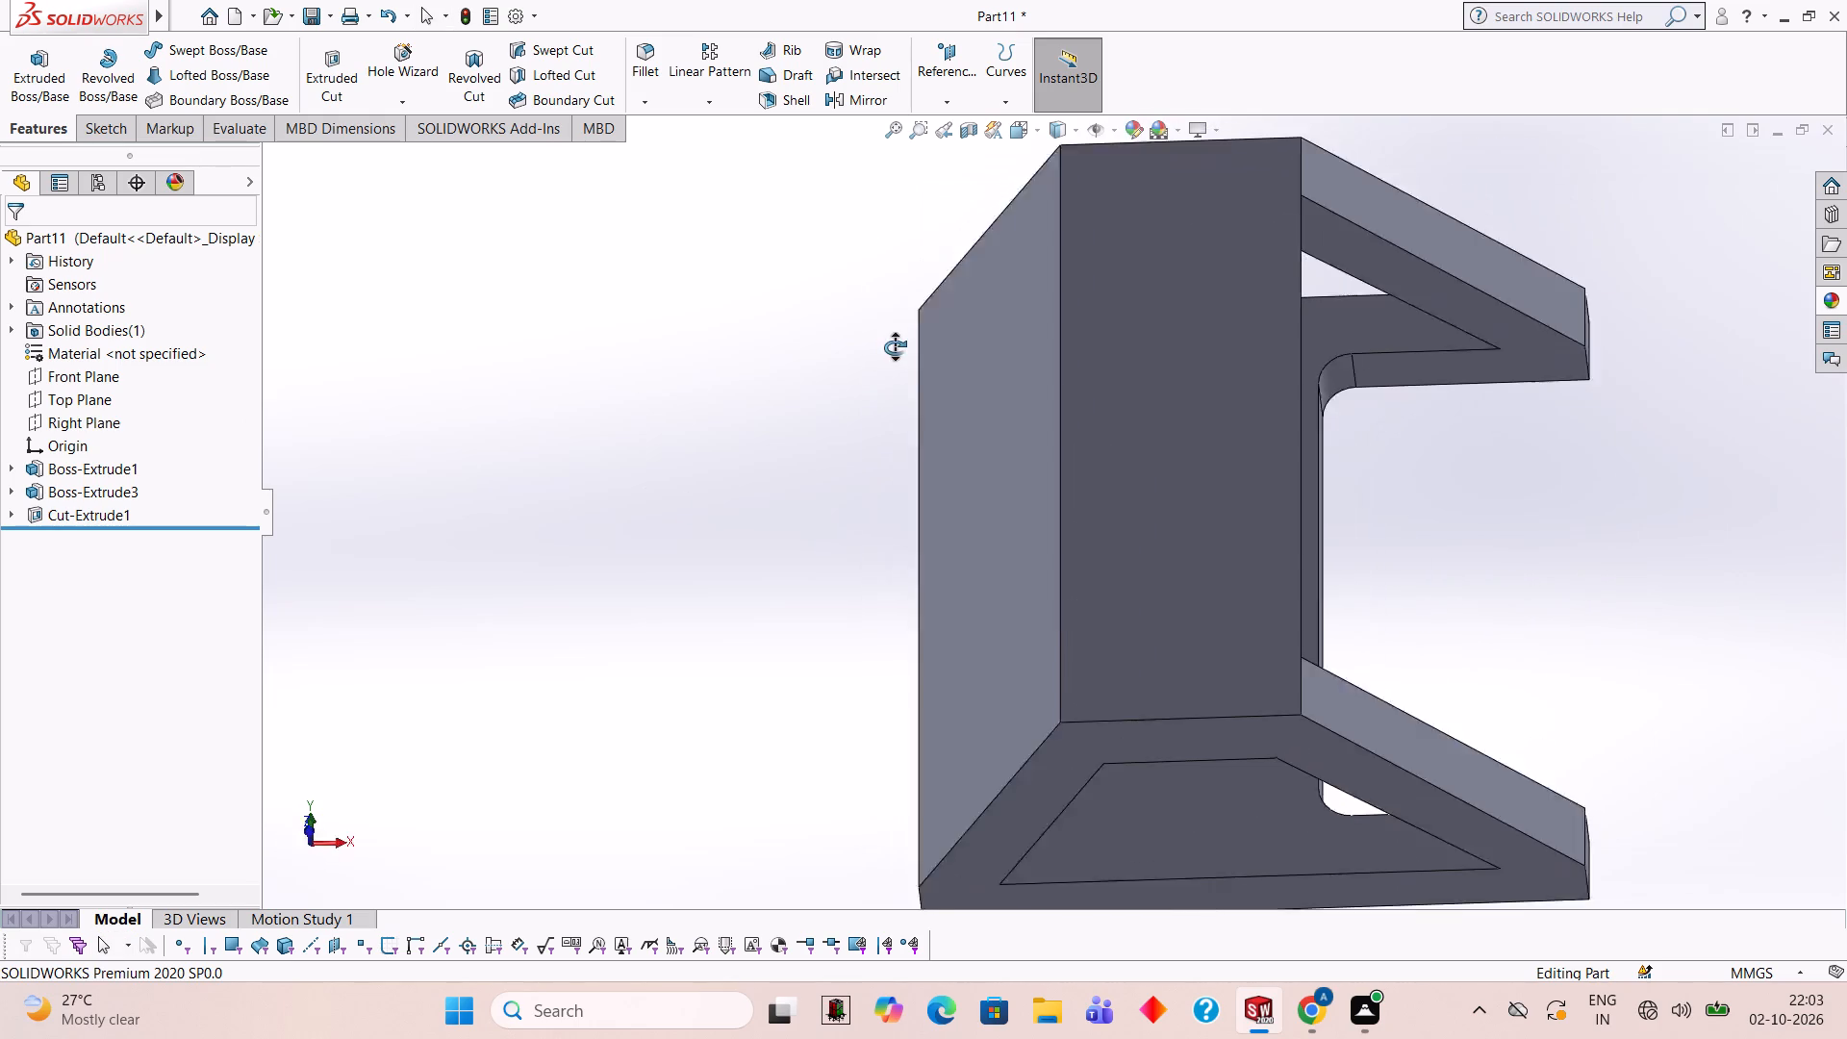
middle_click_drag(895, 347, 826, 353)
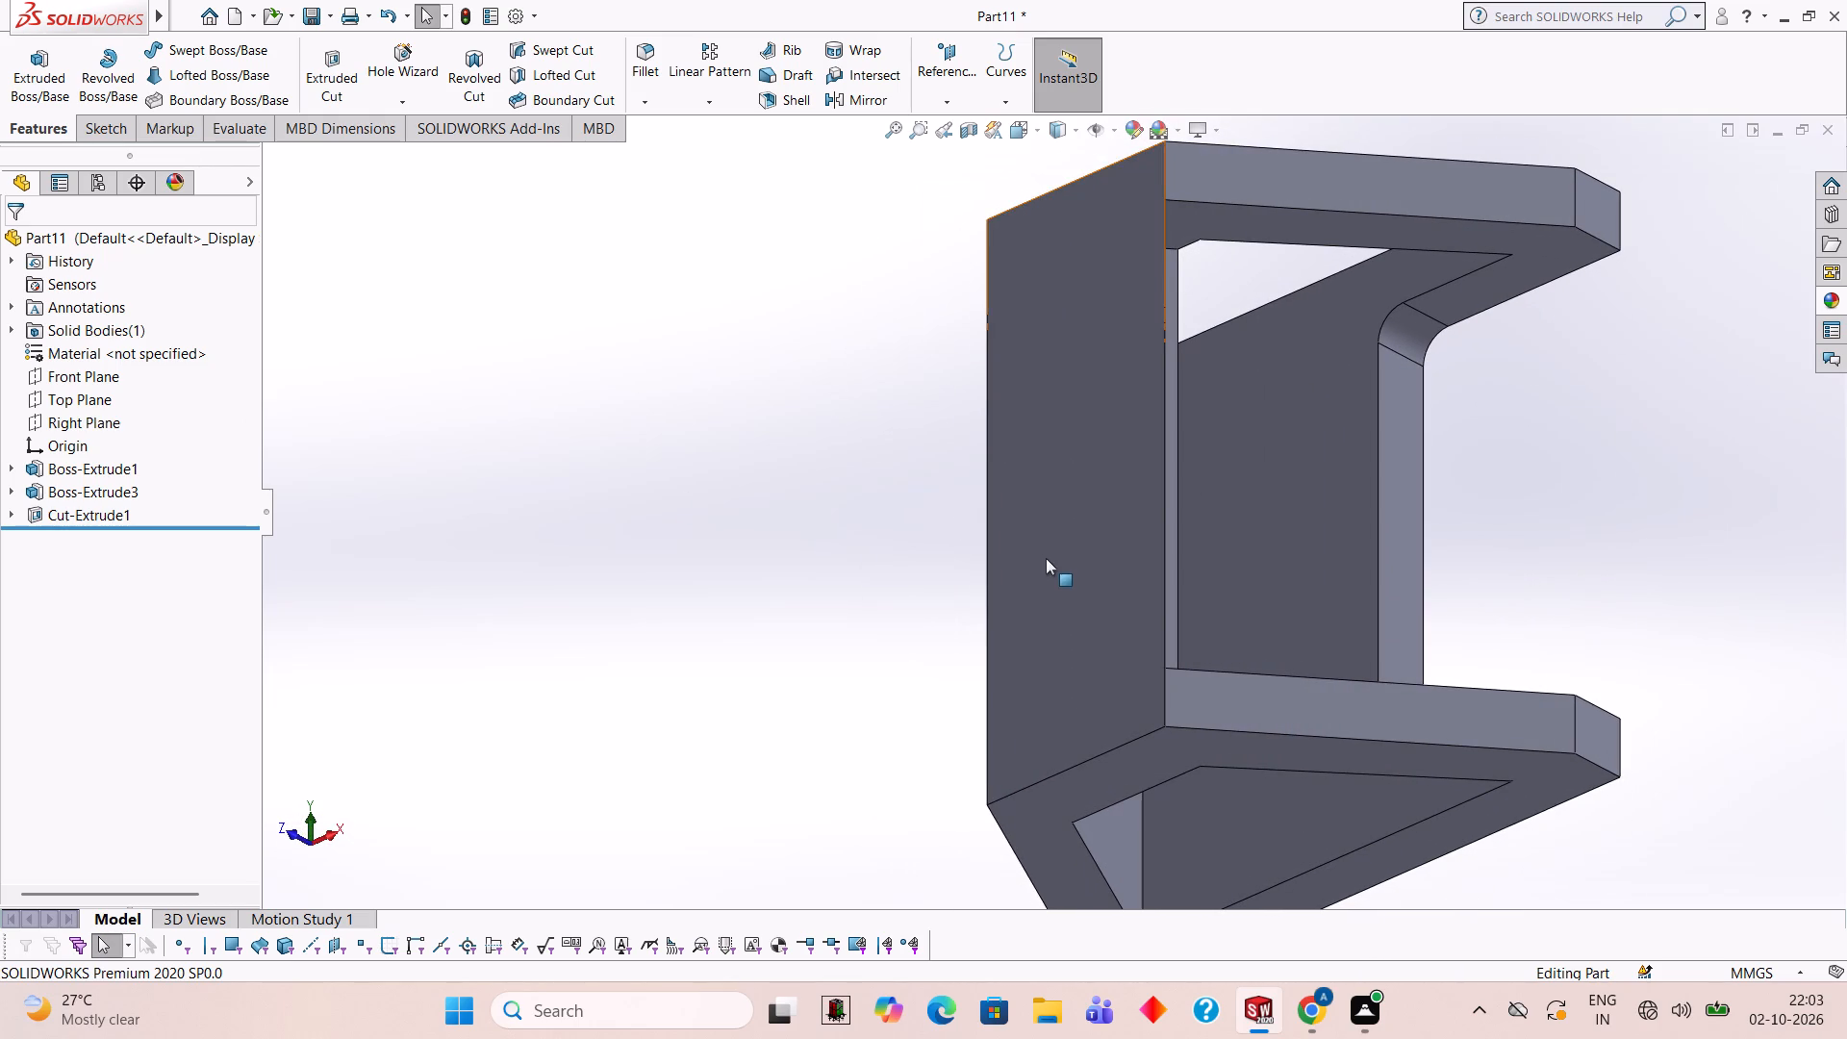
middle_click_drag(1088, 563, 1189, 434)
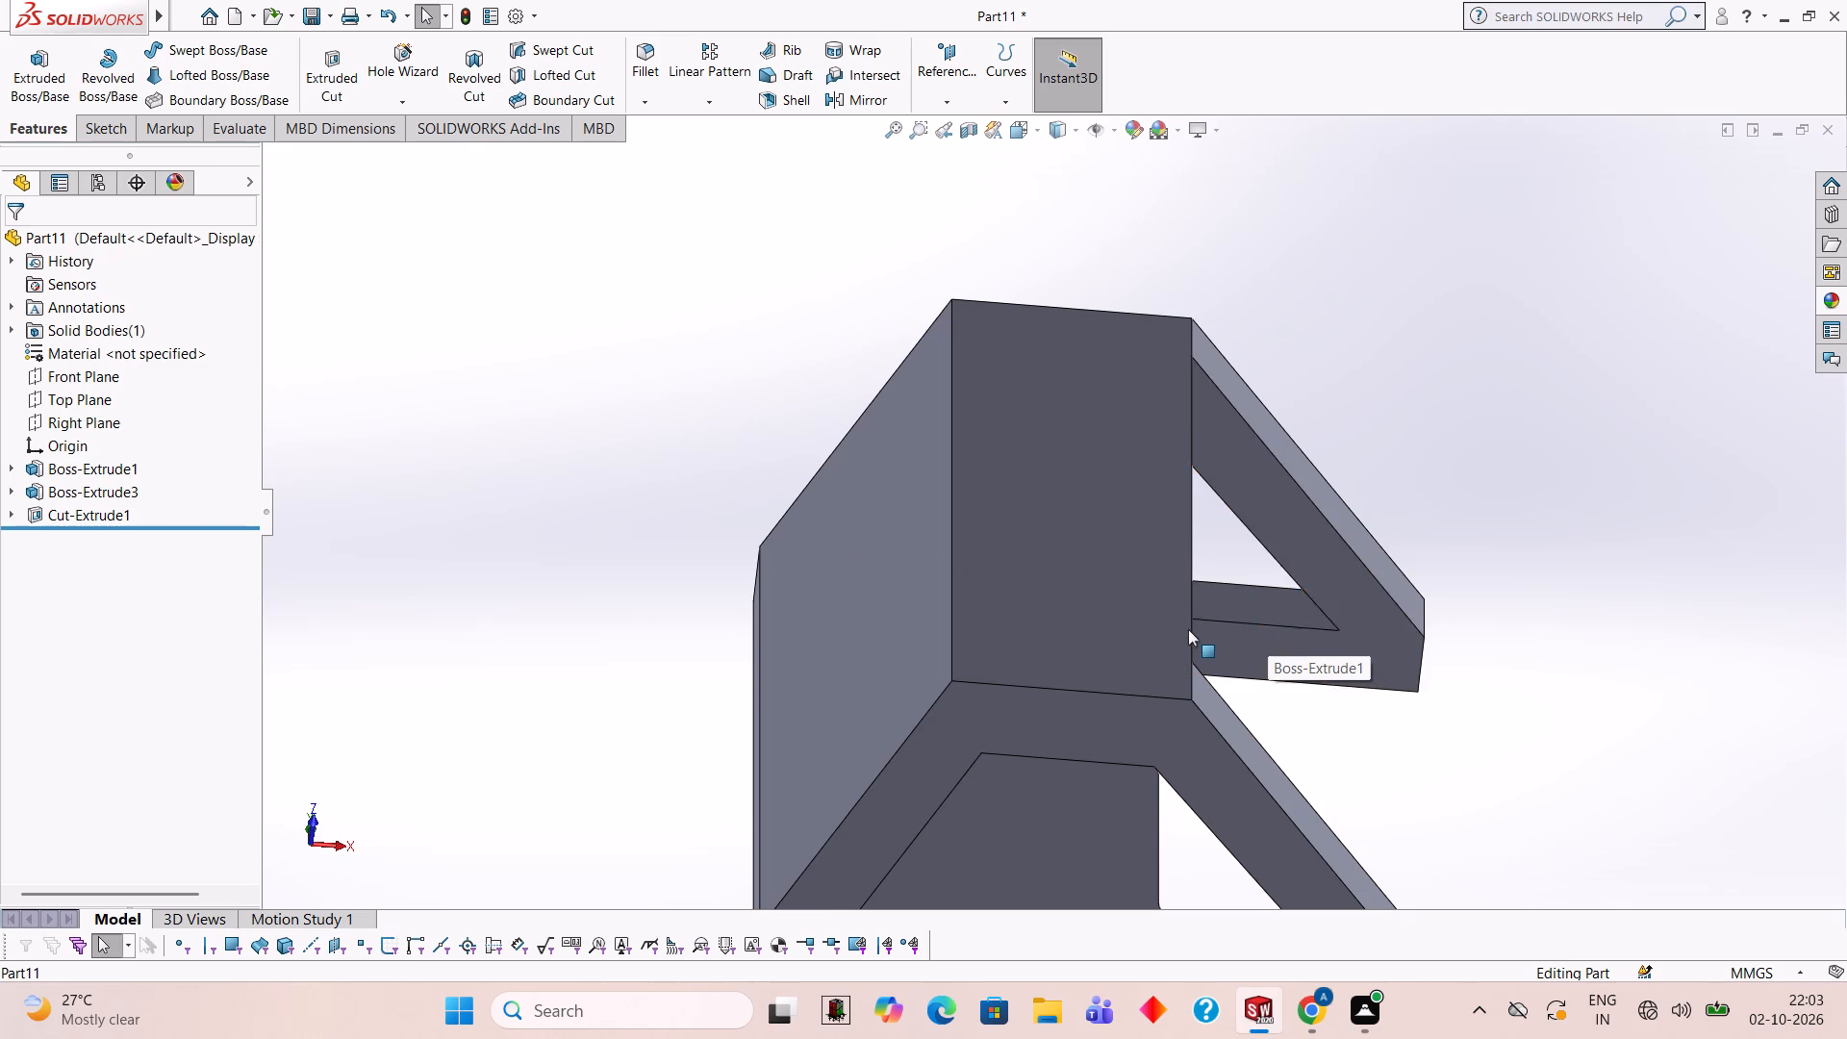
scroll(1186, 631, "up", 3)
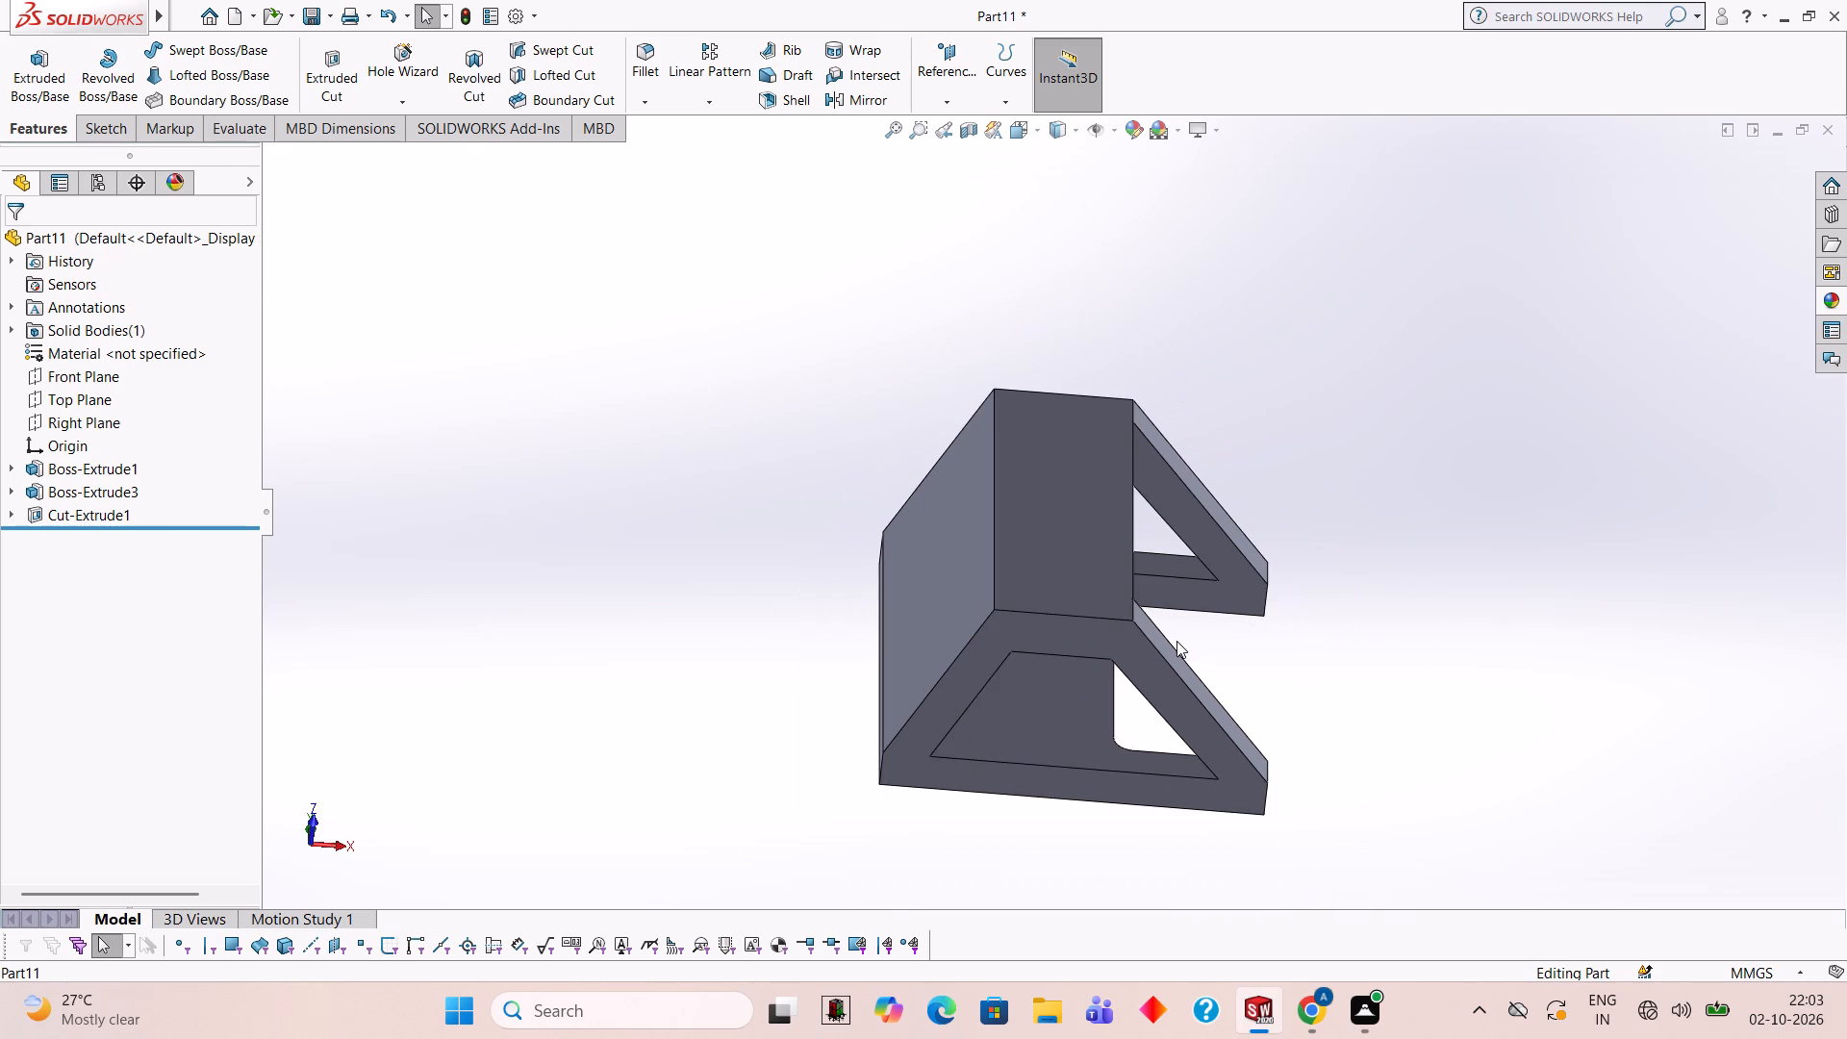
middle_click_drag(1136, 722, 1103, 706)
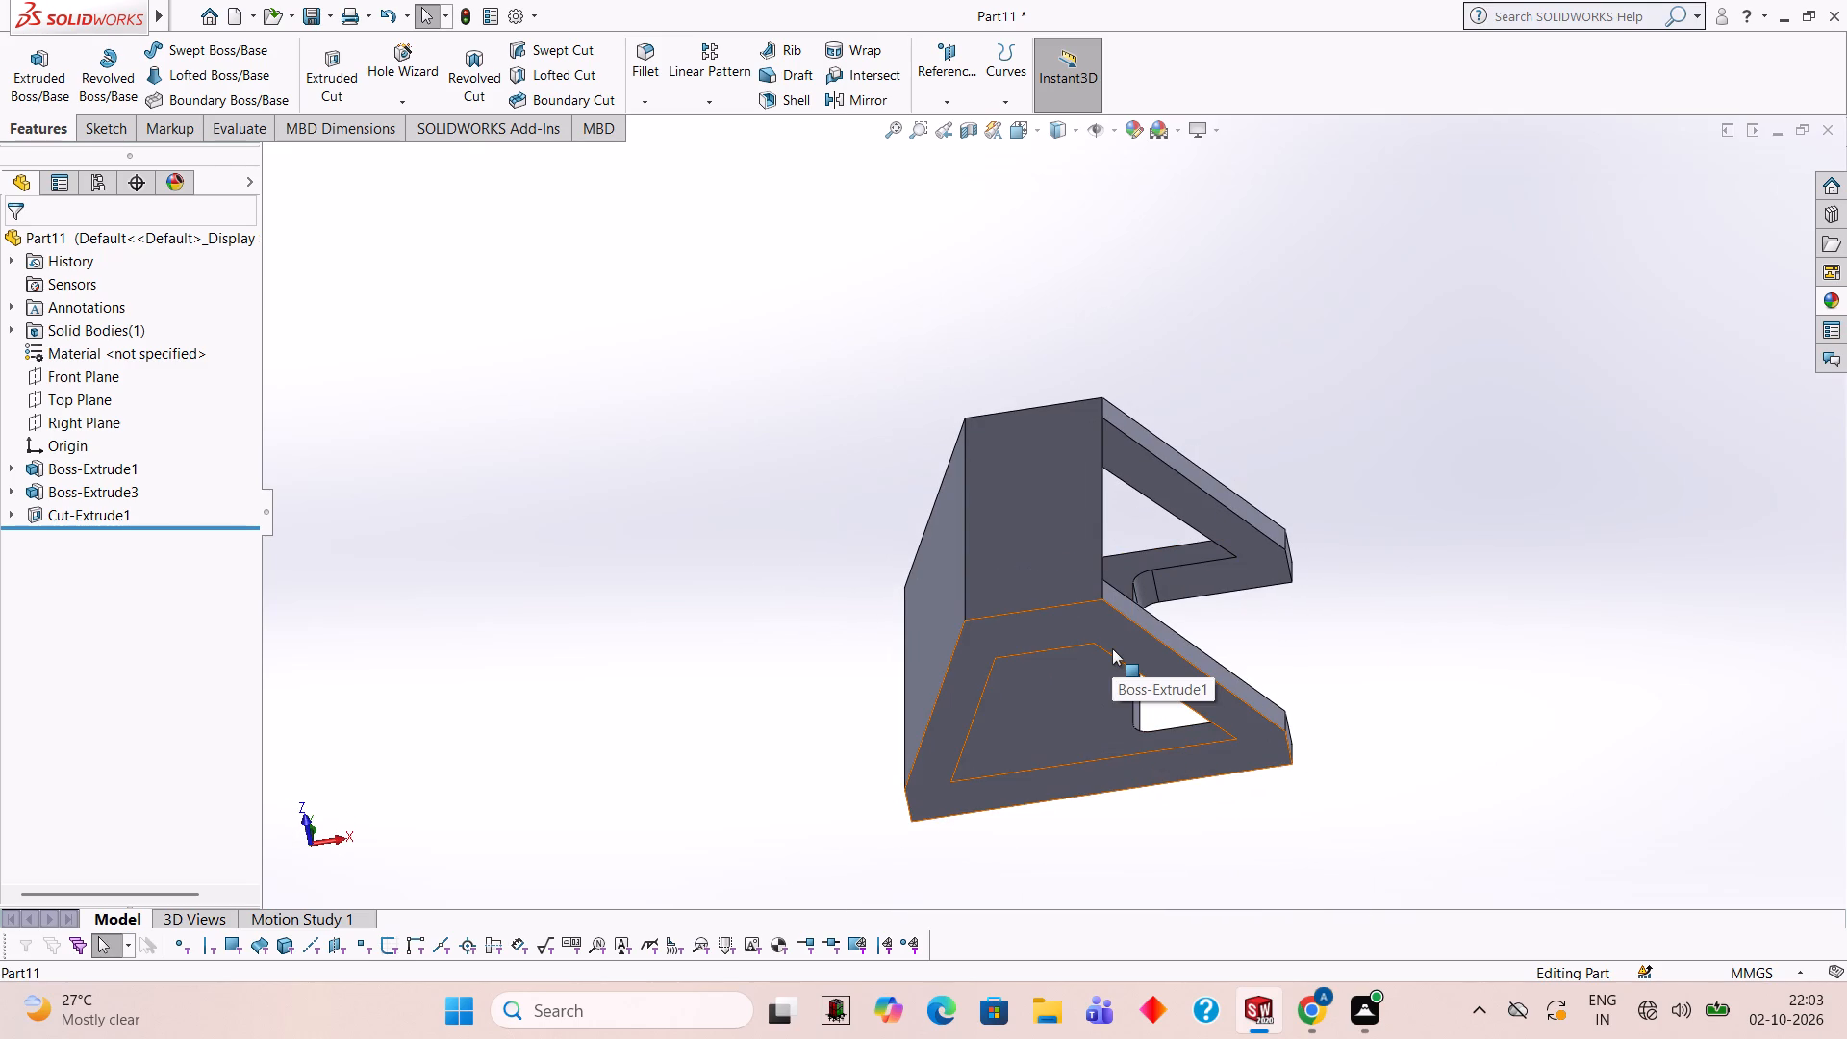
On the flat face between the sloped walls, sketch an about 43 by 160 mm rectangle from the open-side edge, level with the arms' inner edges.
middle_click_drag(1160, 280, 1214, 445)
left_click(1098, 524)
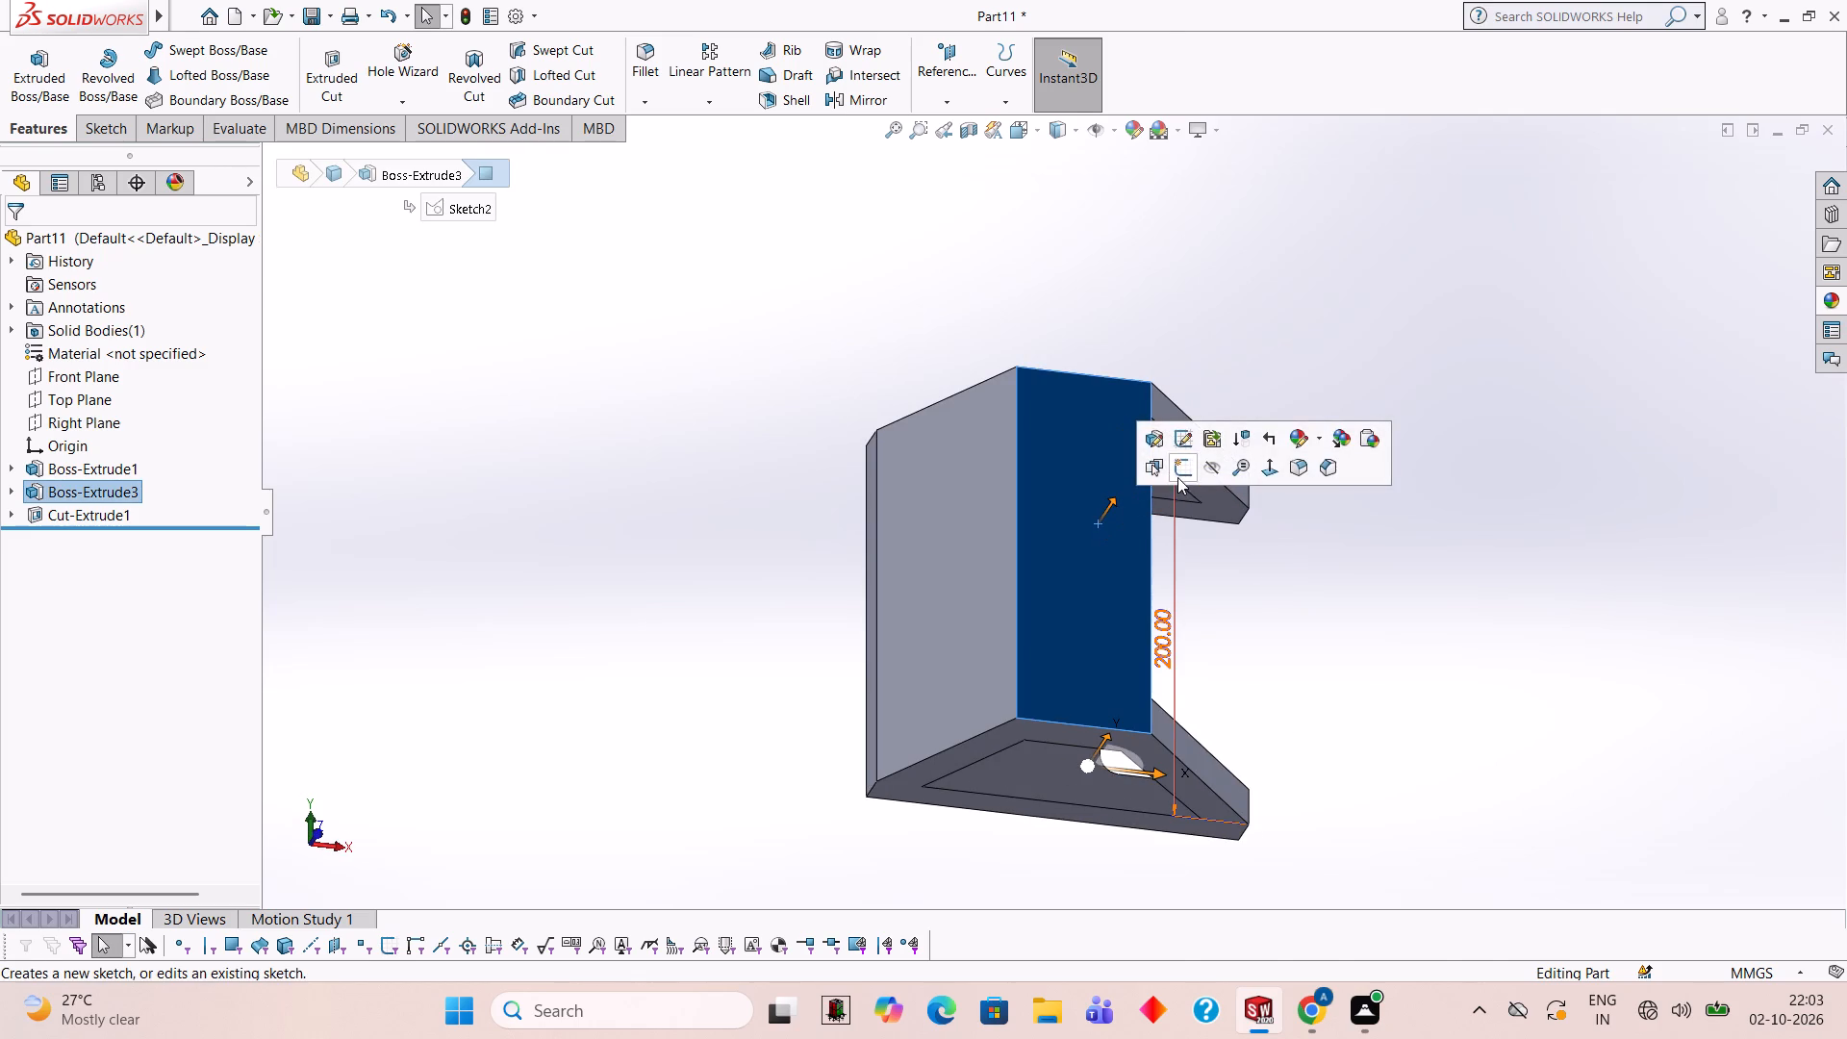
left_click(1177, 476)
key("ctrl+8")
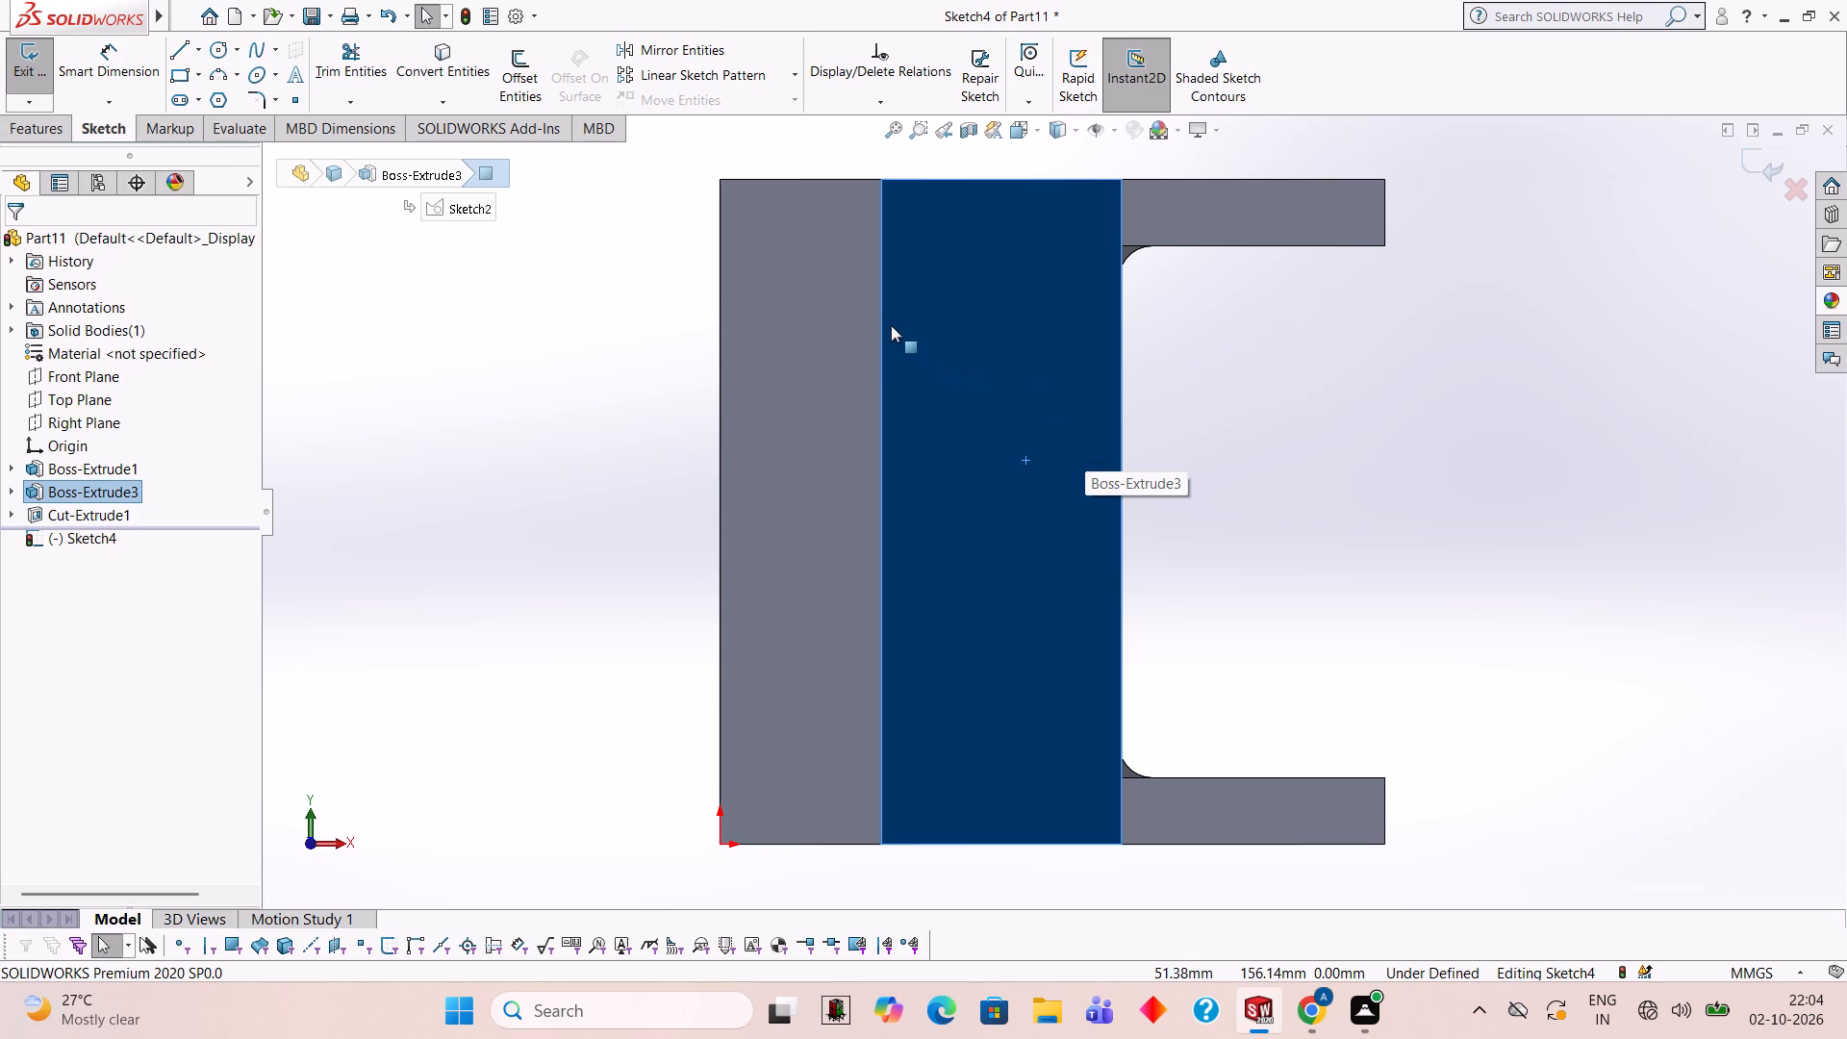
left_click(183, 51)
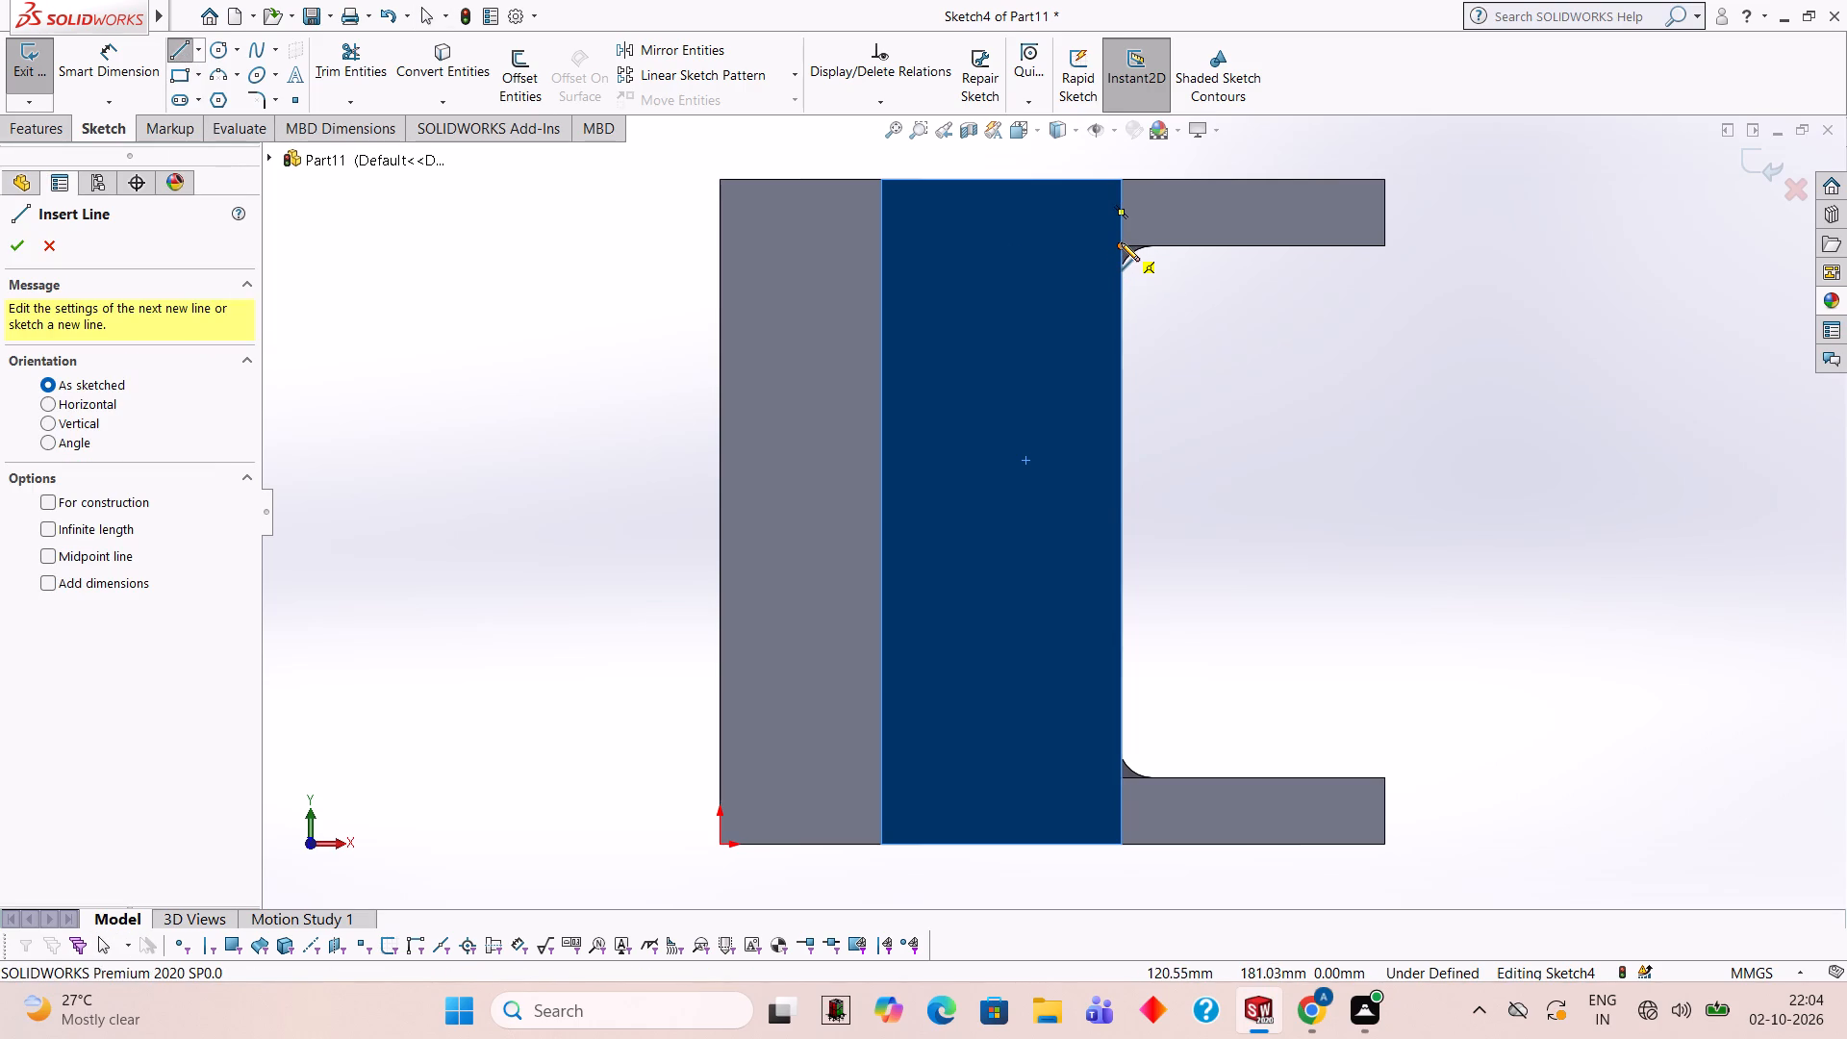
left_click(1121, 247)
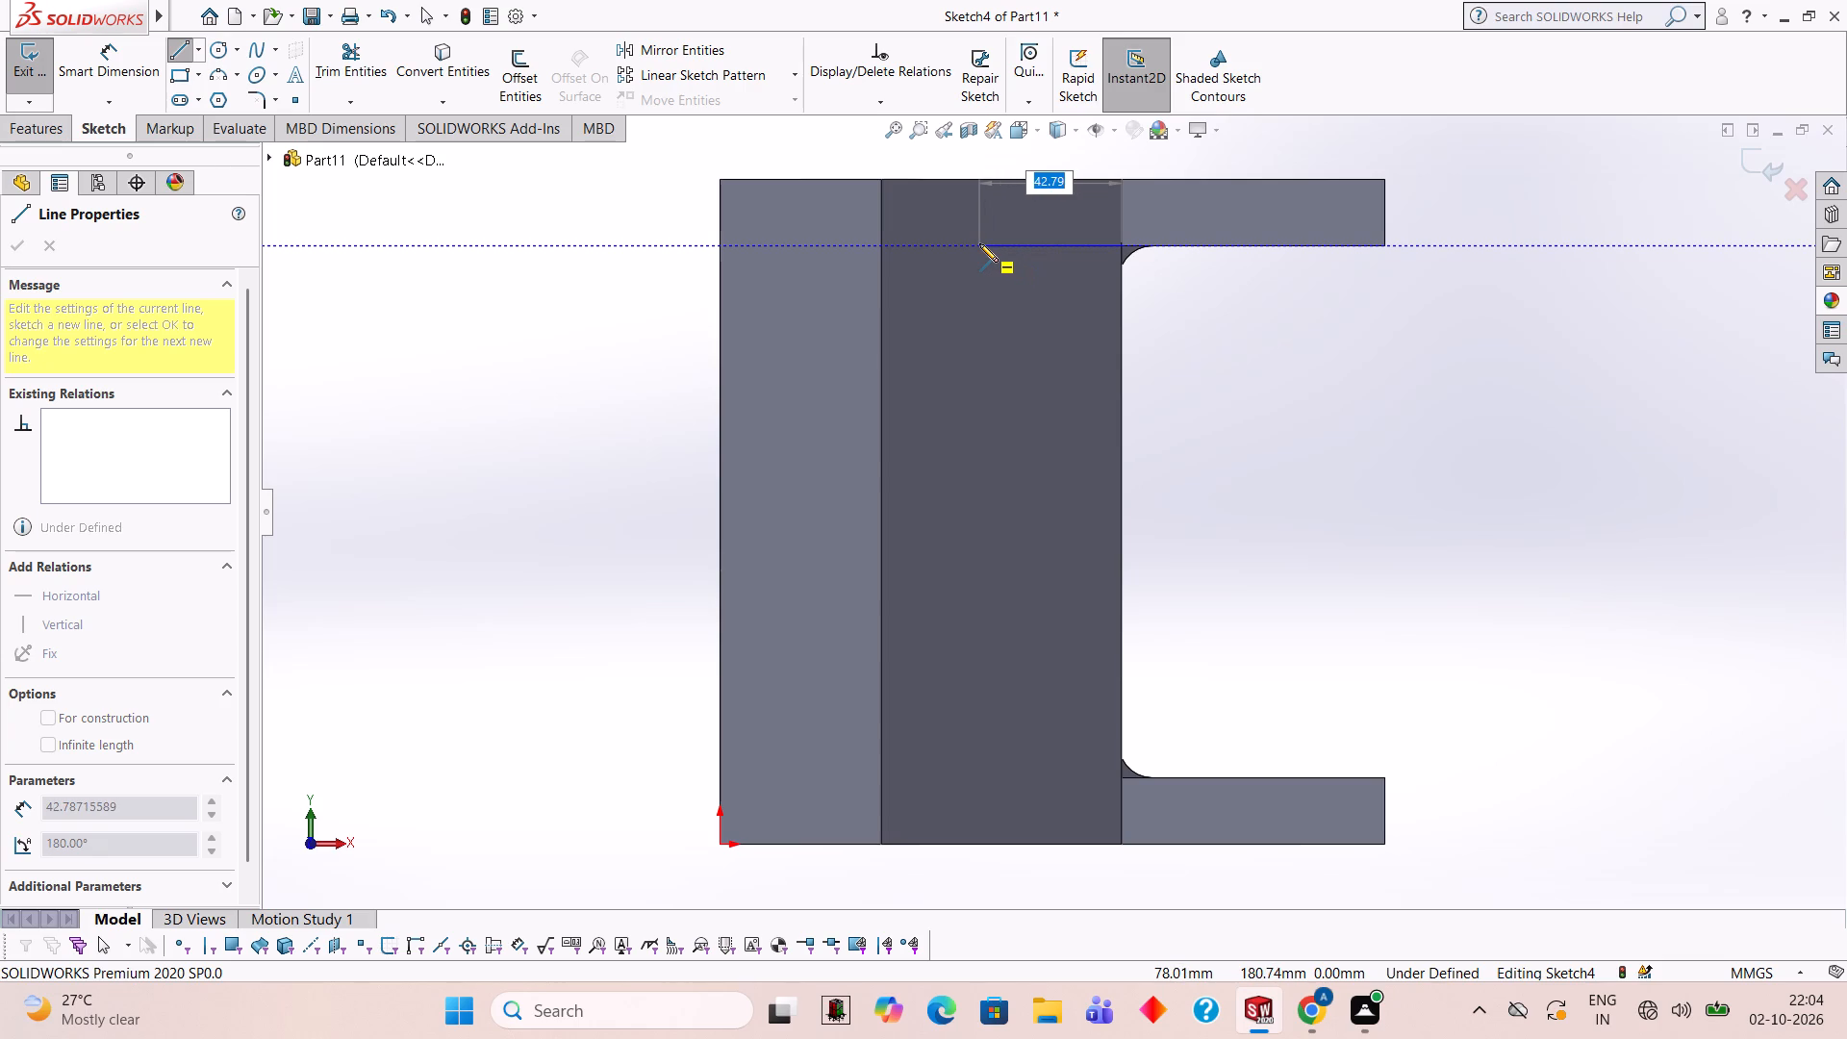
left_click(977, 243)
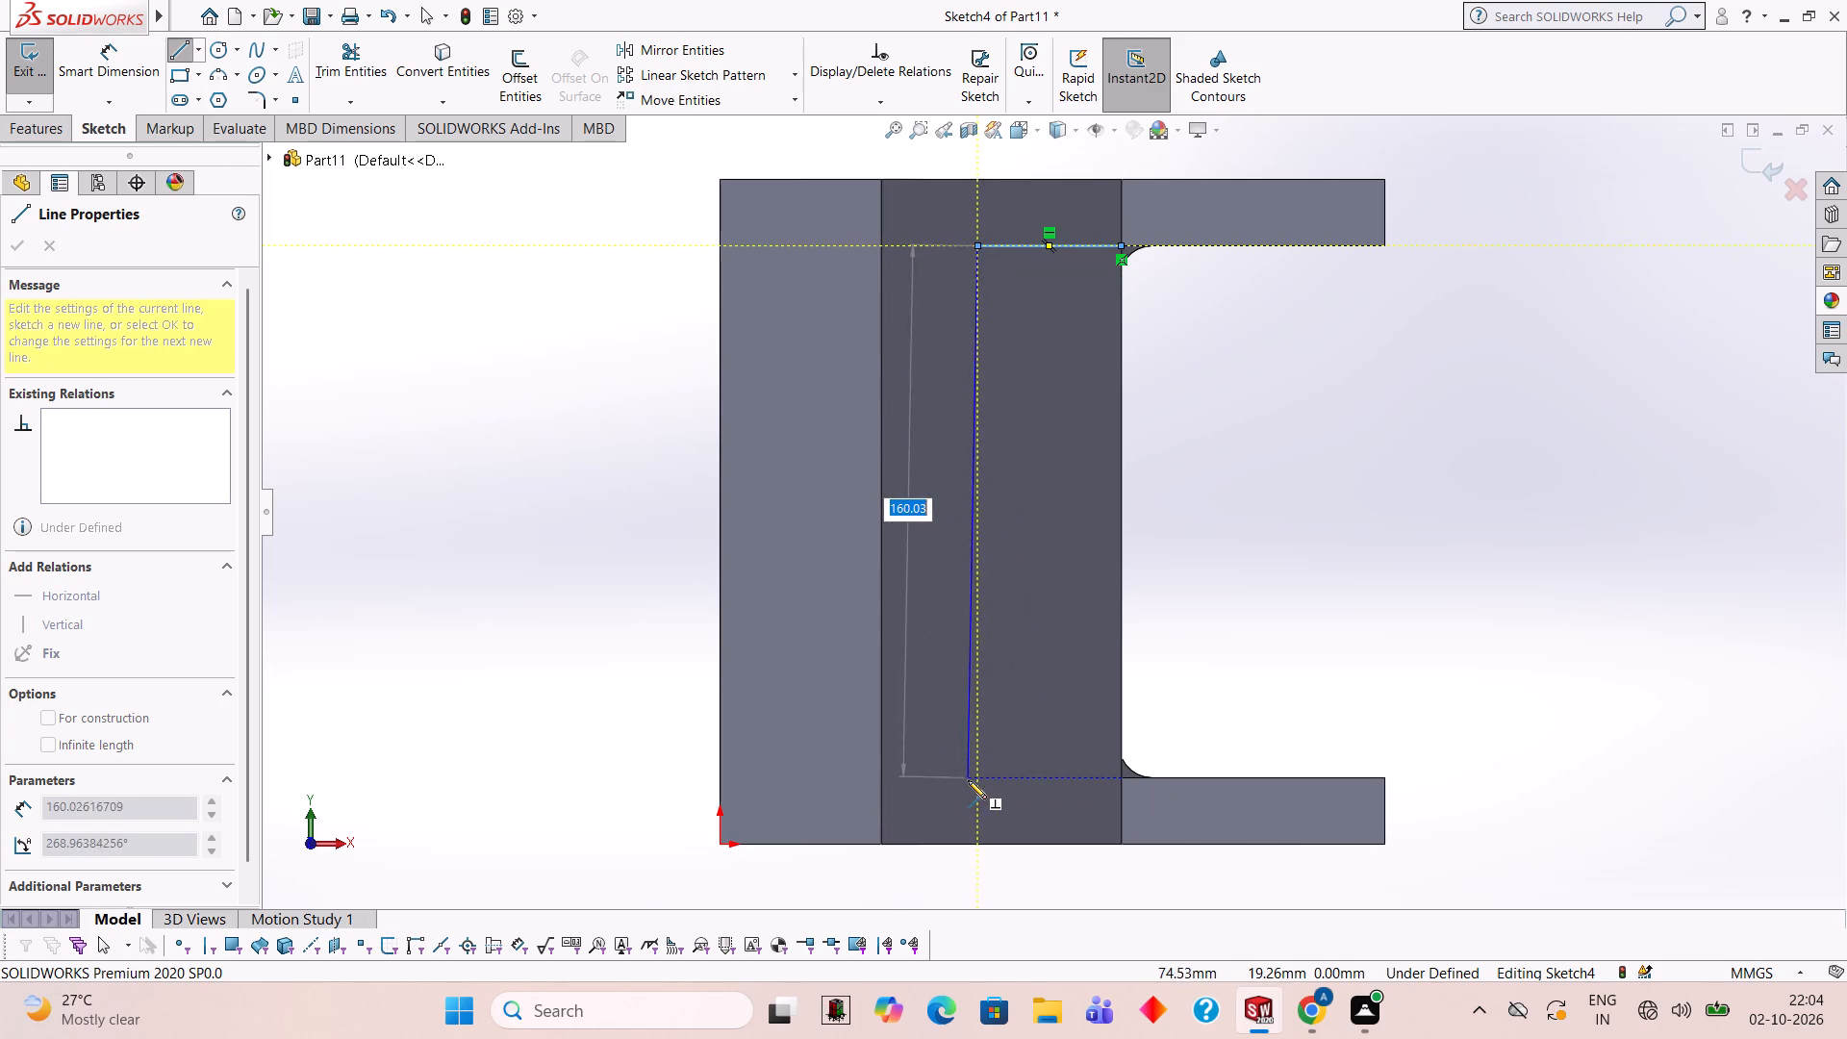
left_click(978, 778)
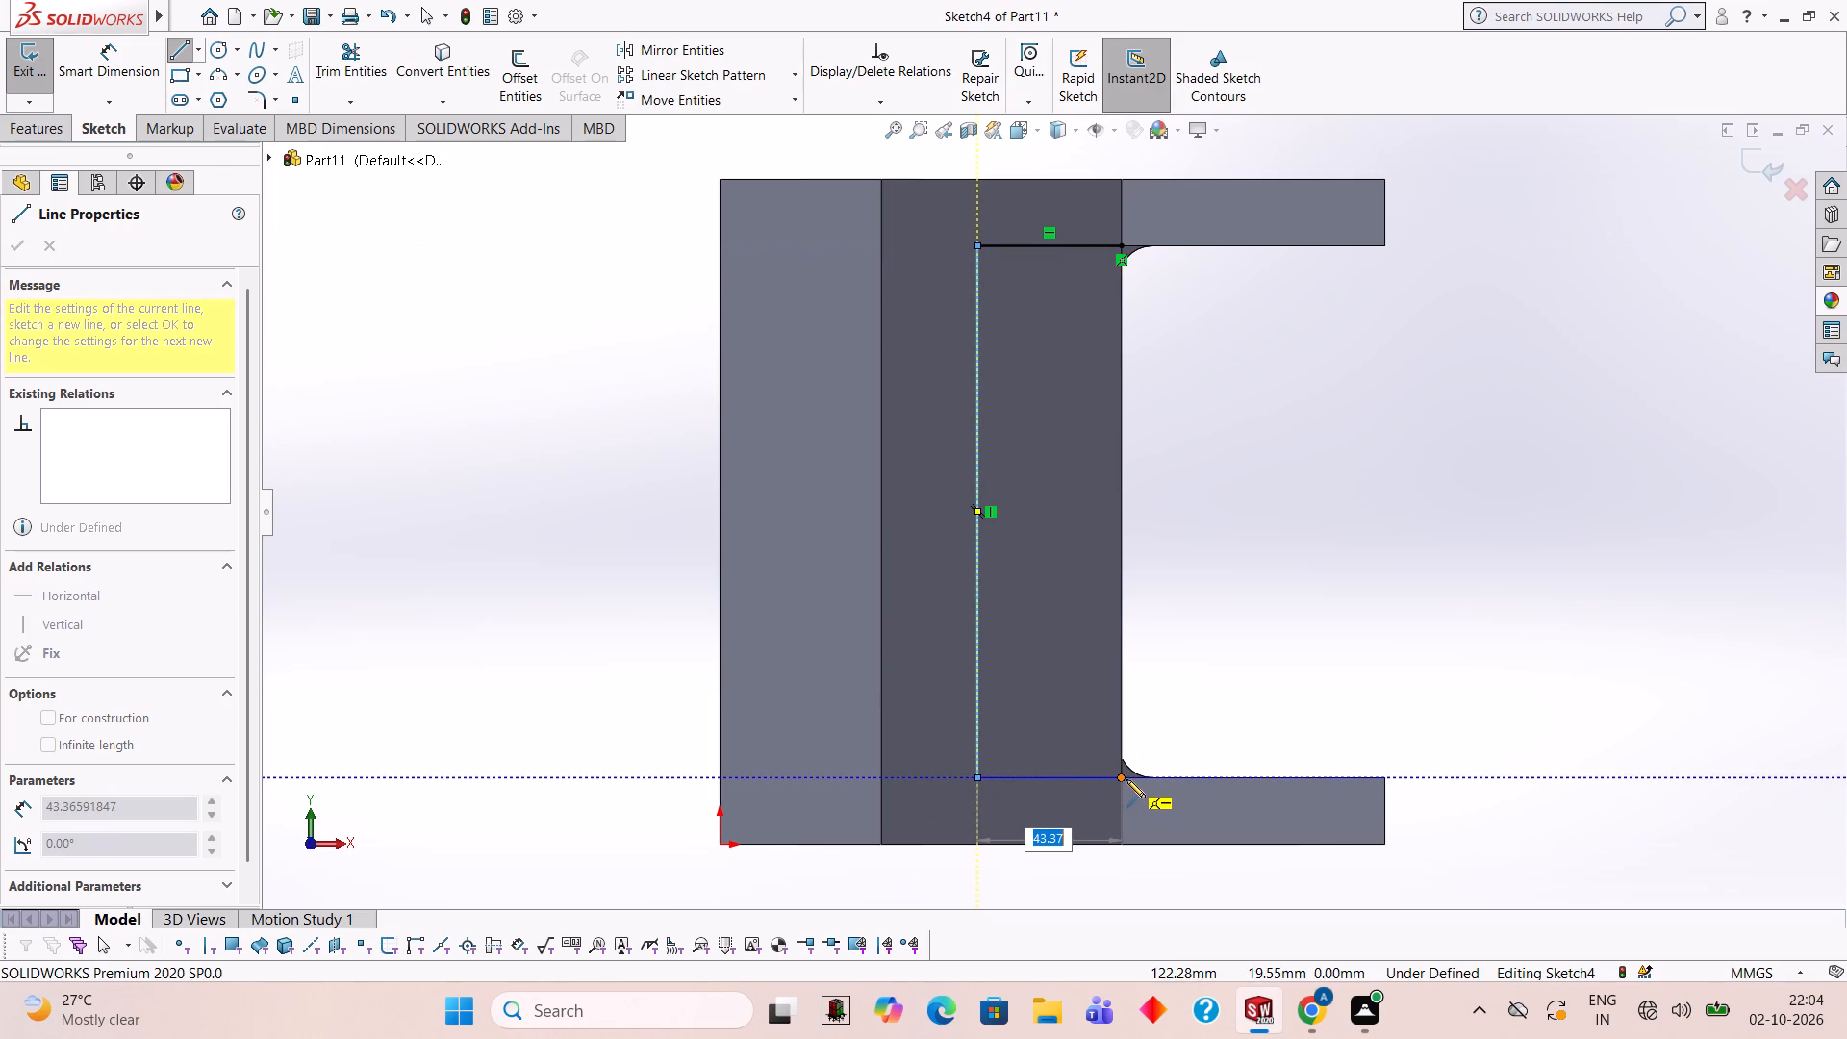
left_click(1117, 777)
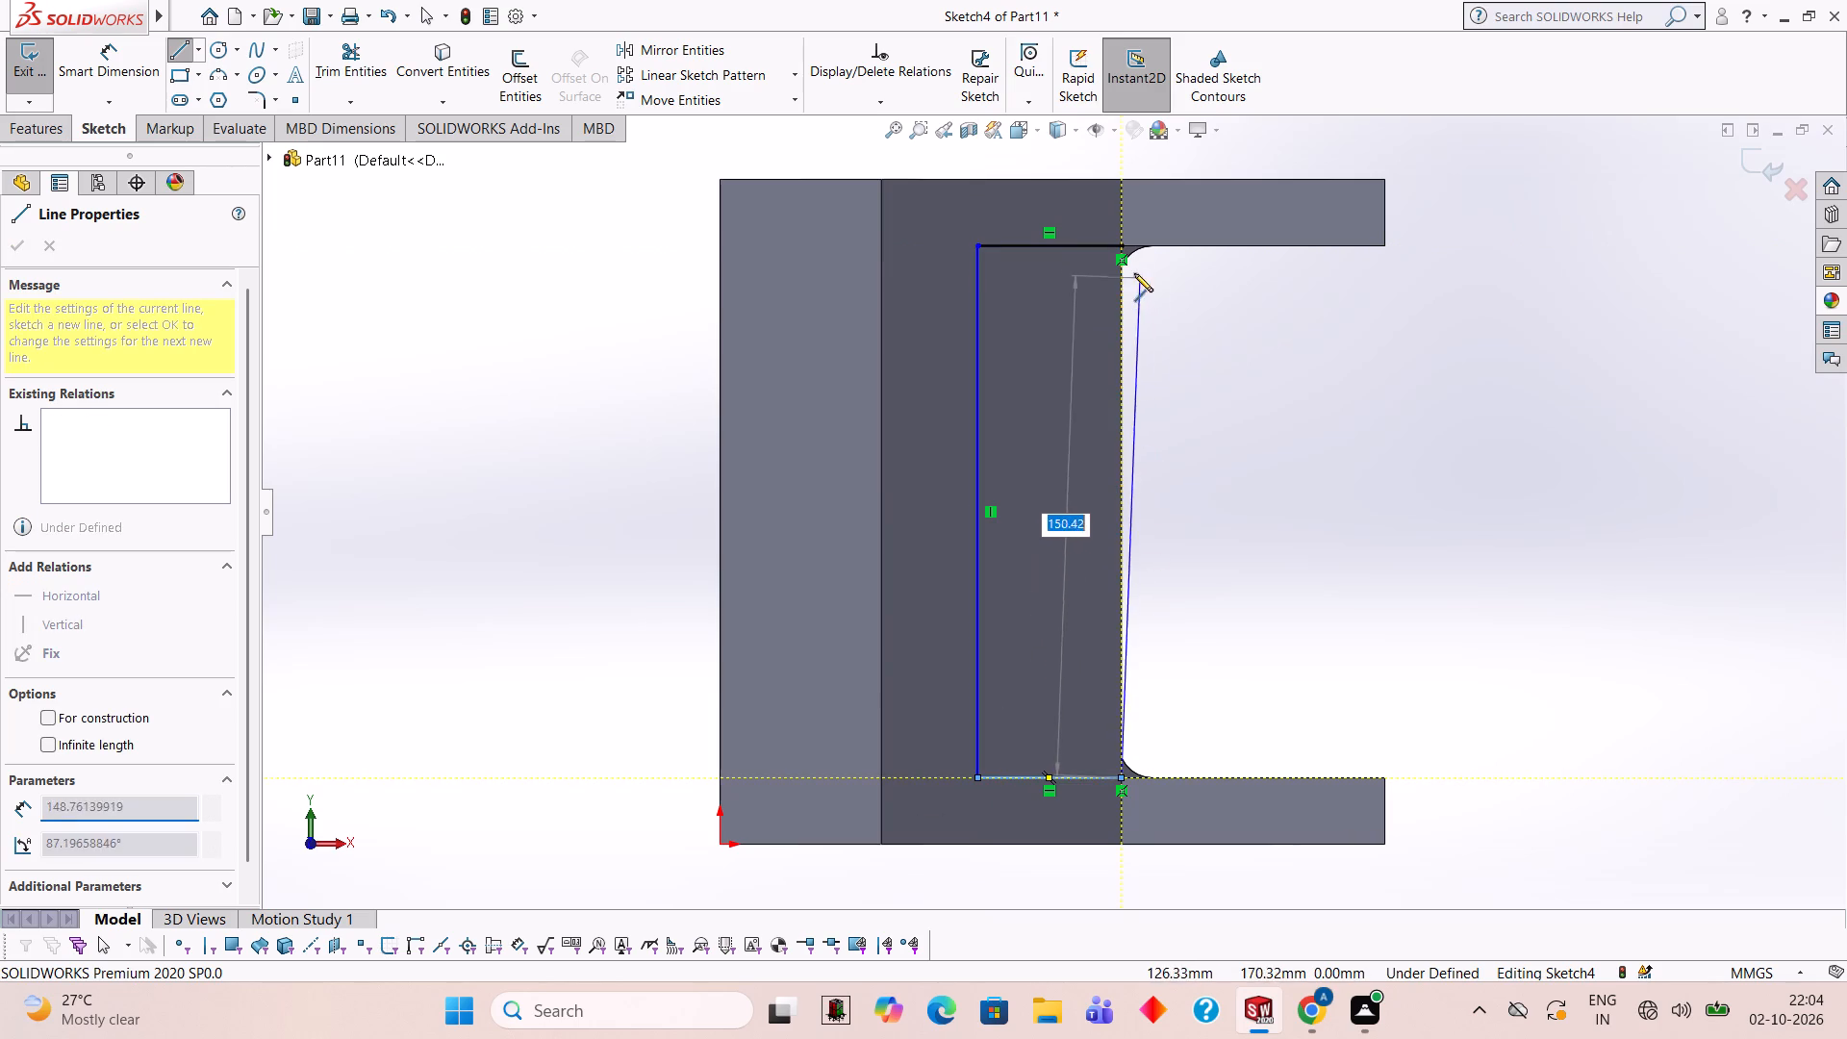
left_click(1120, 250)
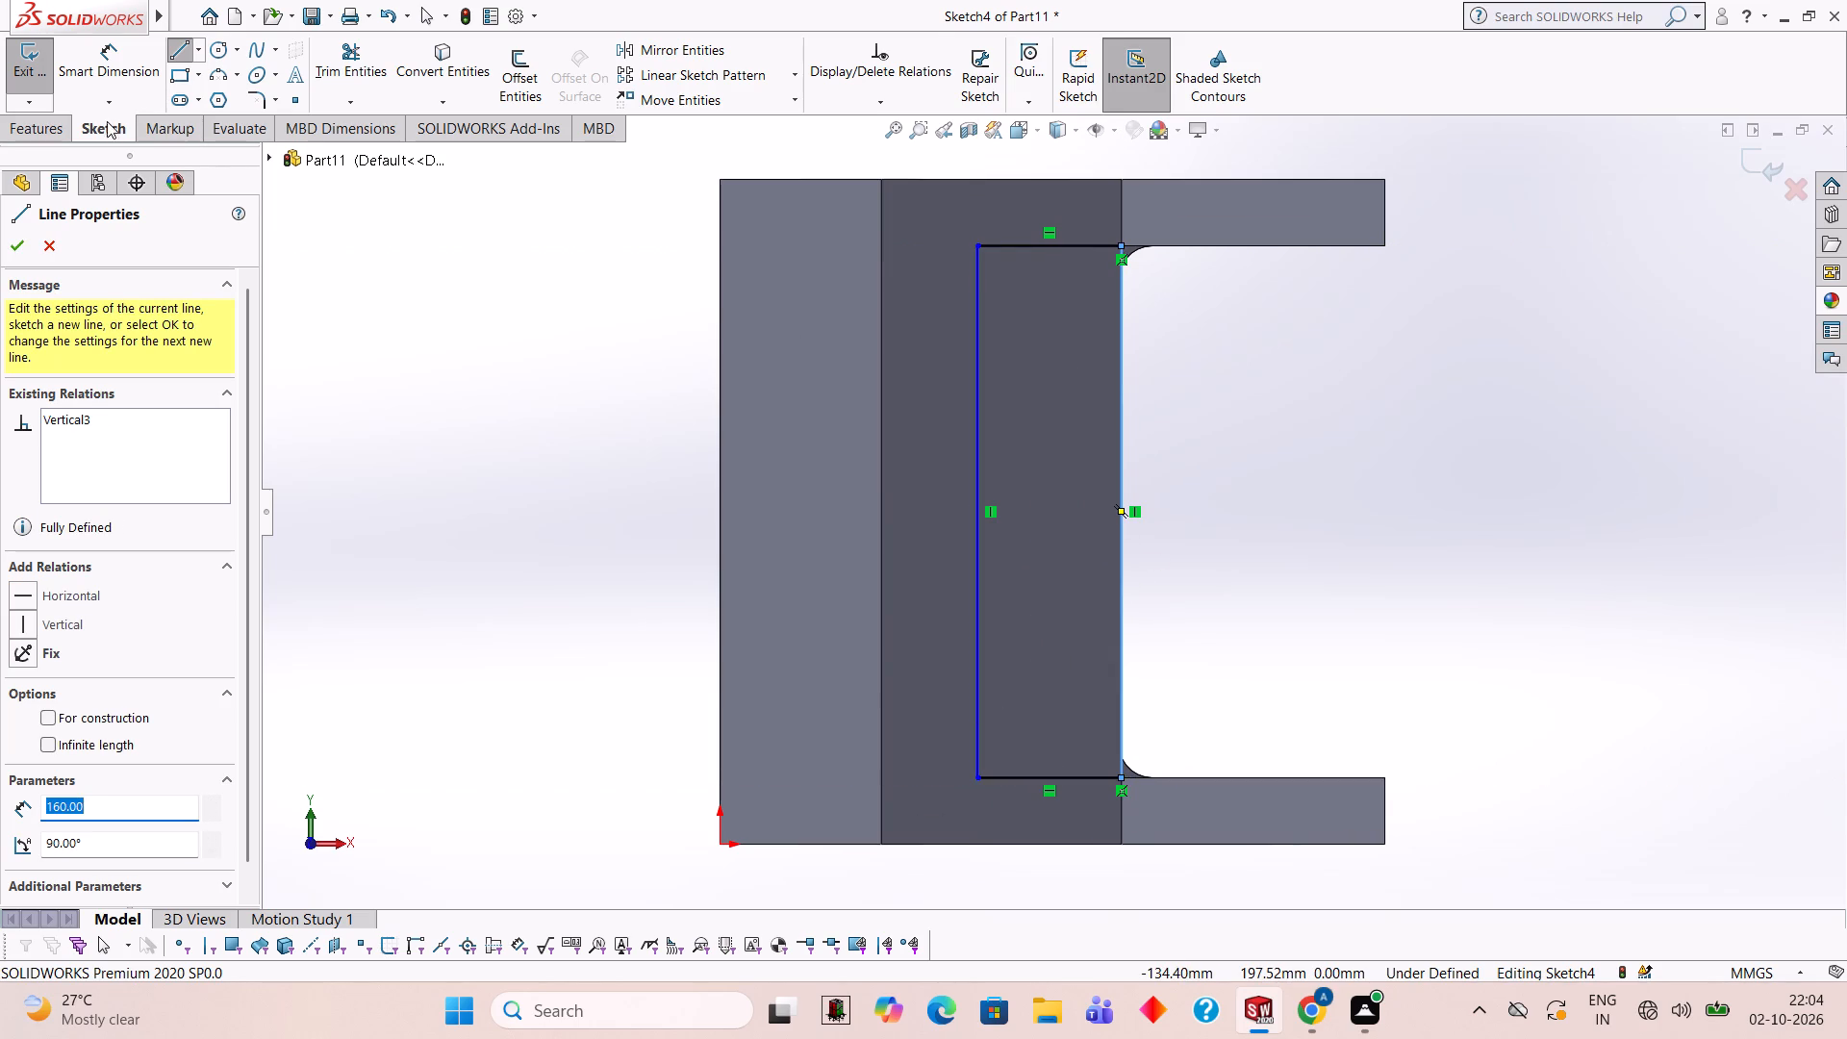
Extrude-cut the rectangle 30 mm blind through the flat wall and check the opening from below.
left_click(55, 127)
left_click(332, 79)
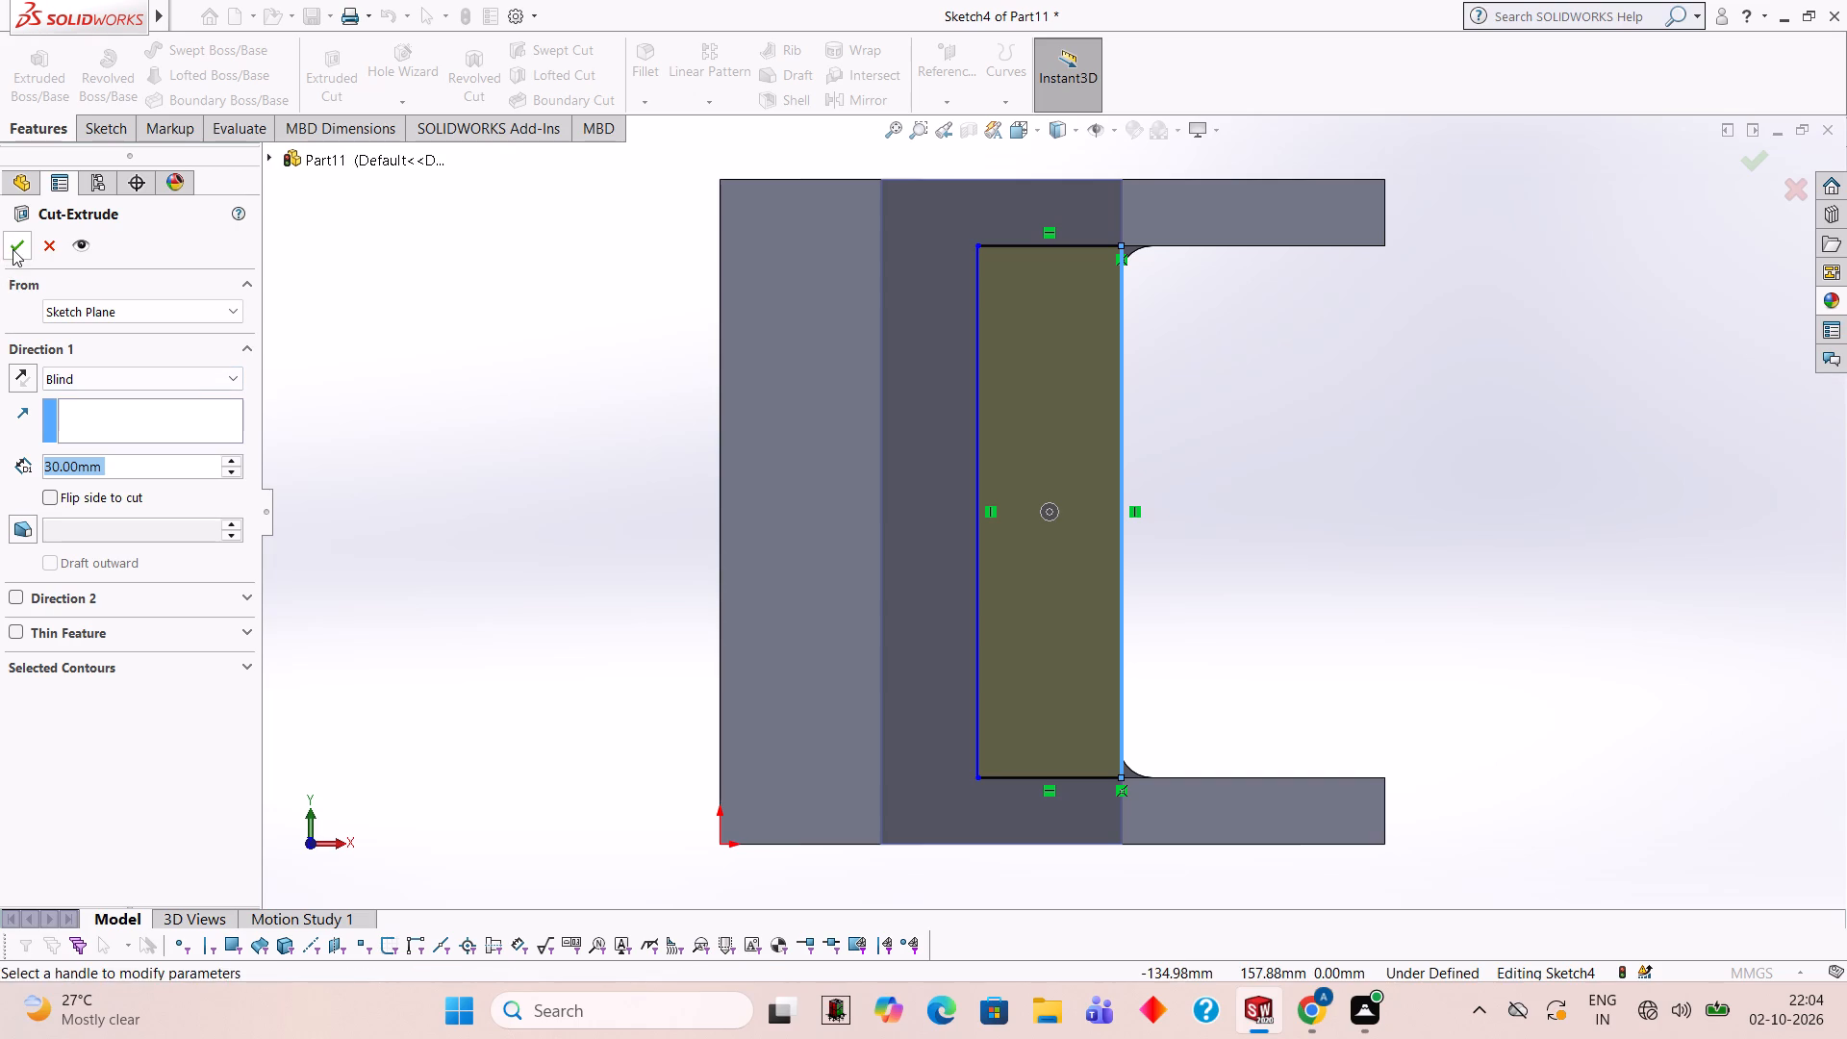
left_click(13, 248)
left_click(526, 474)
middle_click_drag(1105, 717, 1070, 592)
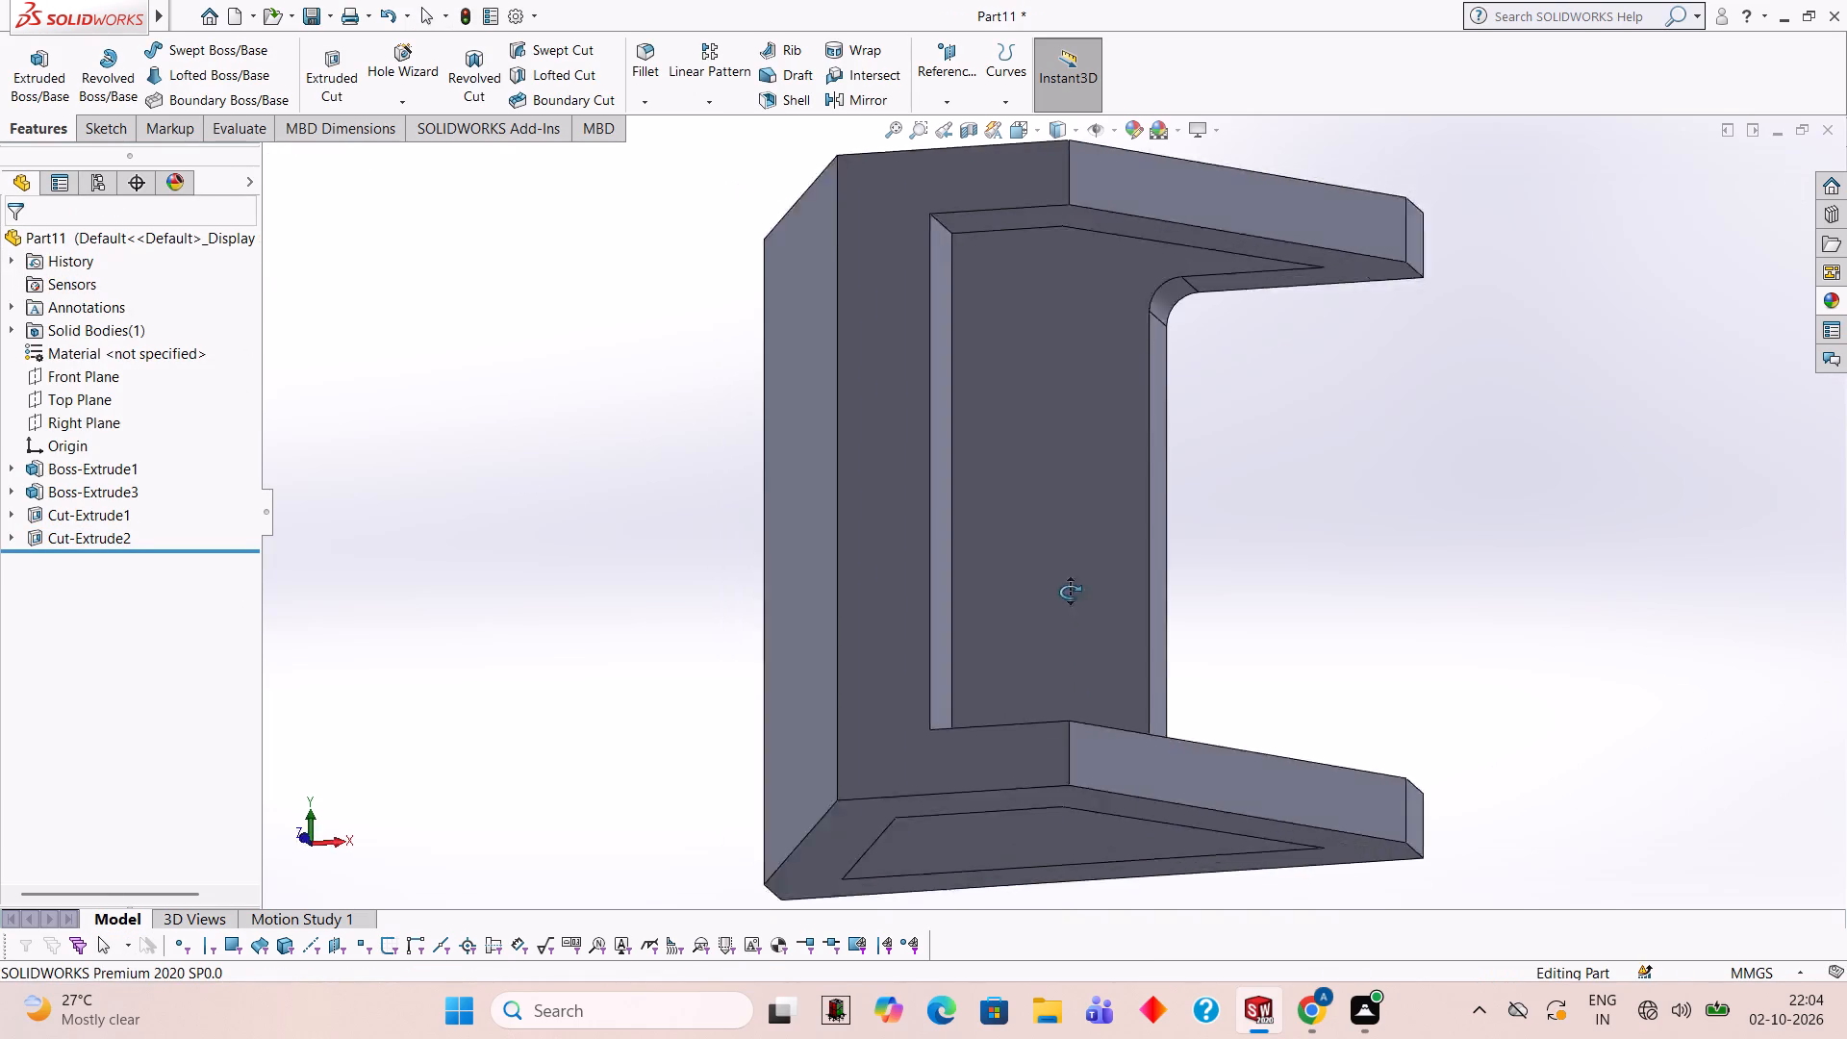
middle_click_drag(1070, 592, 1084, 464)
scroll(1084, 464, "up", 1)
scroll(1242, 502, "up", 1)
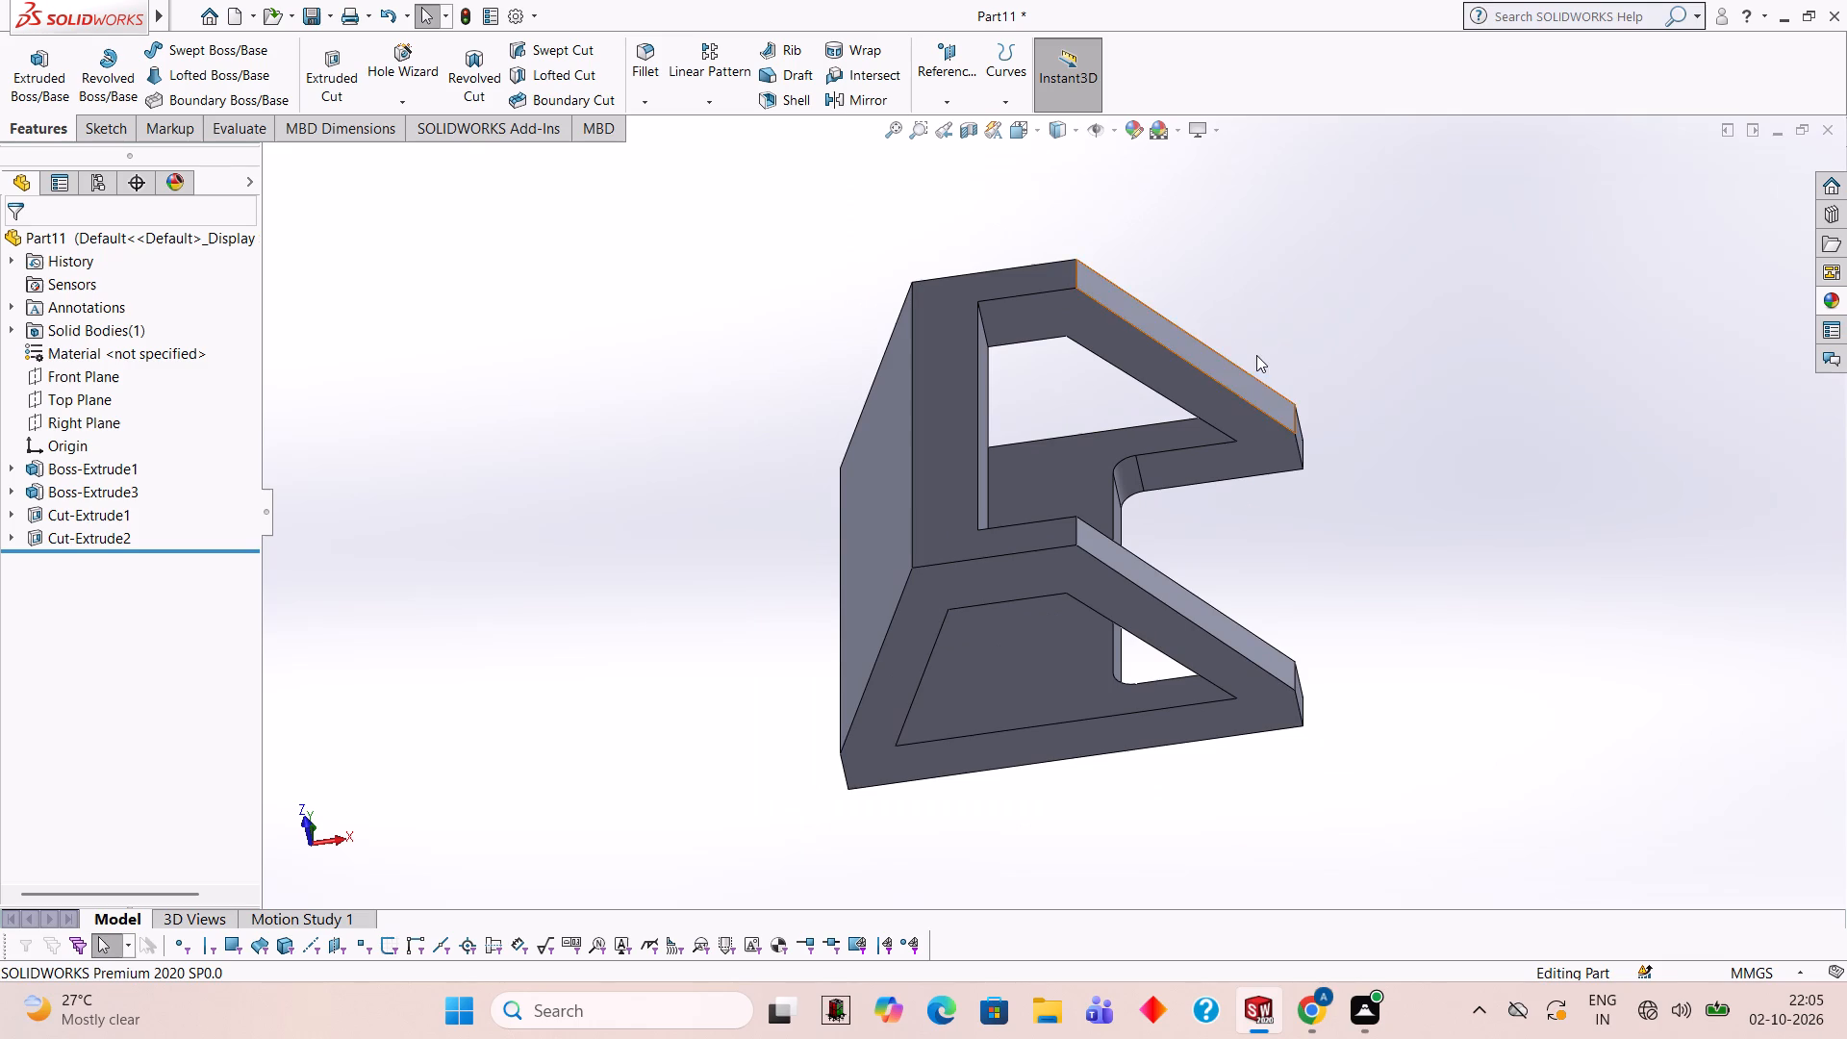
Start a sketch on the remaining C-shaped flat face between the sloped walls, viewed face-on.
middle_click_drag(1247, 345, 1225, 497)
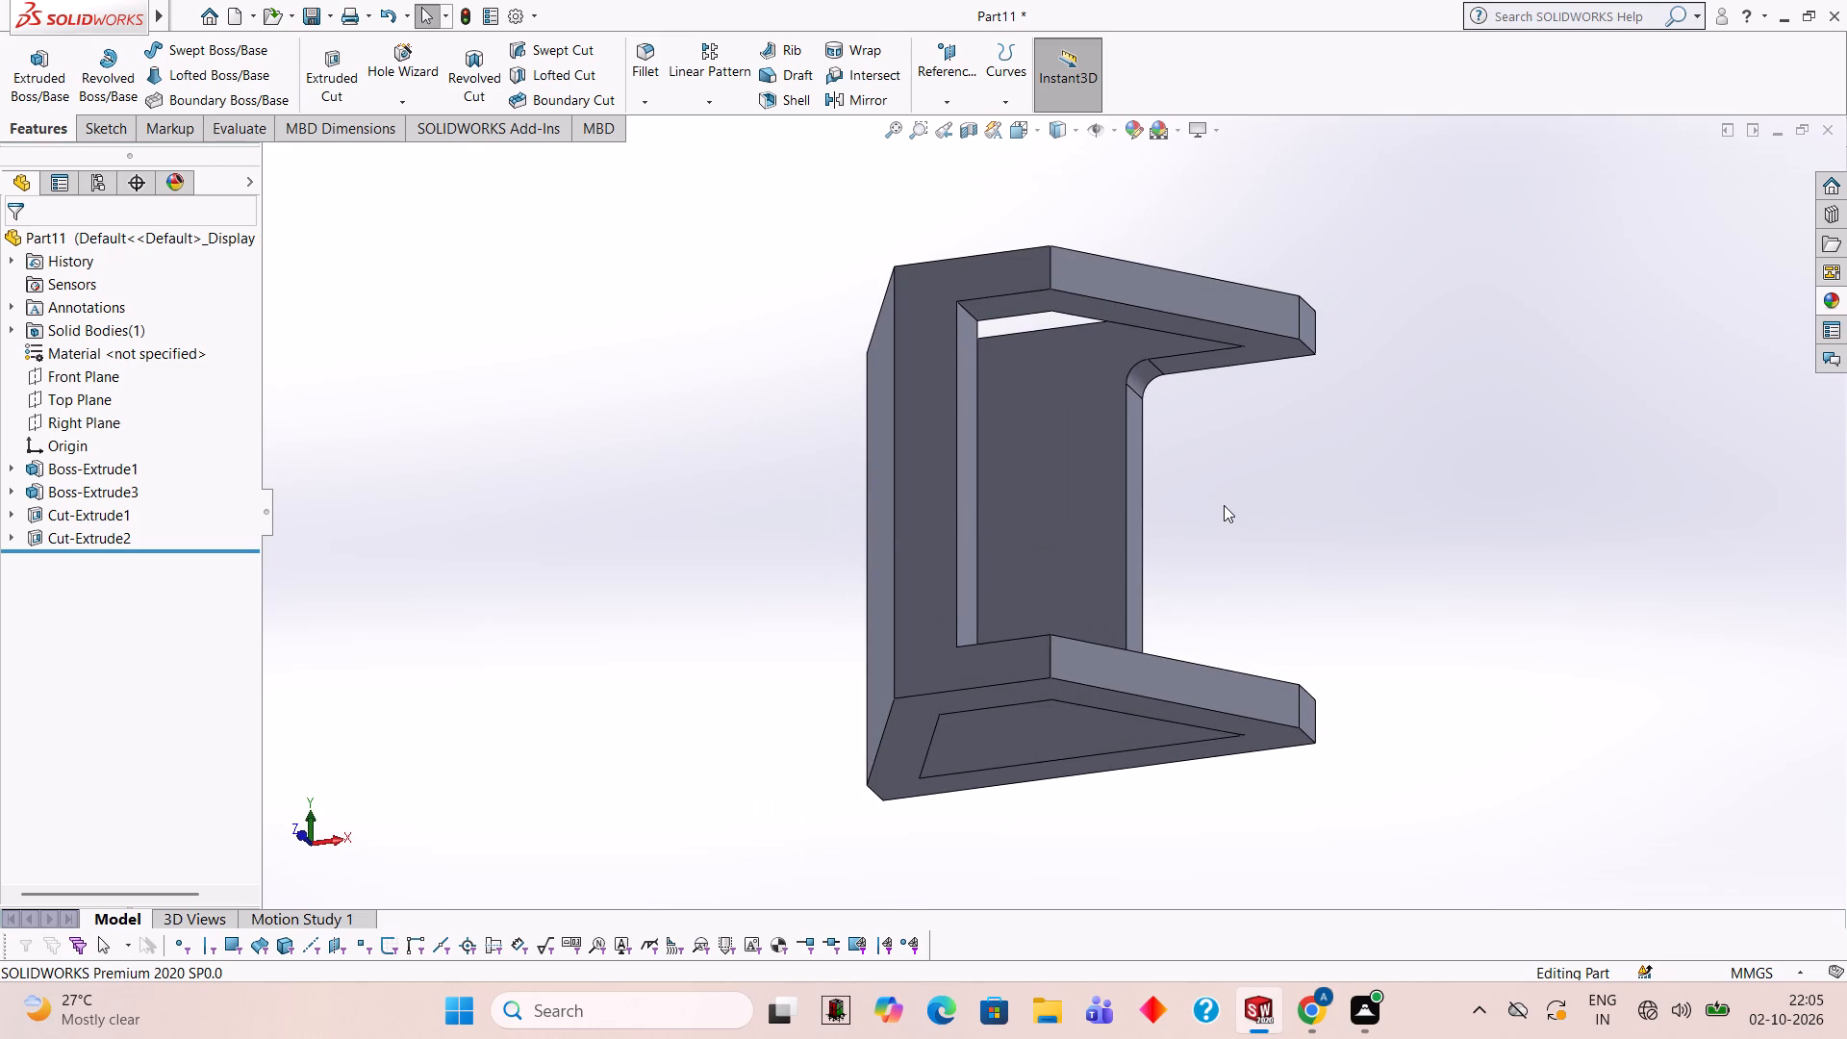
left_click(922, 457)
left_click(1007, 410)
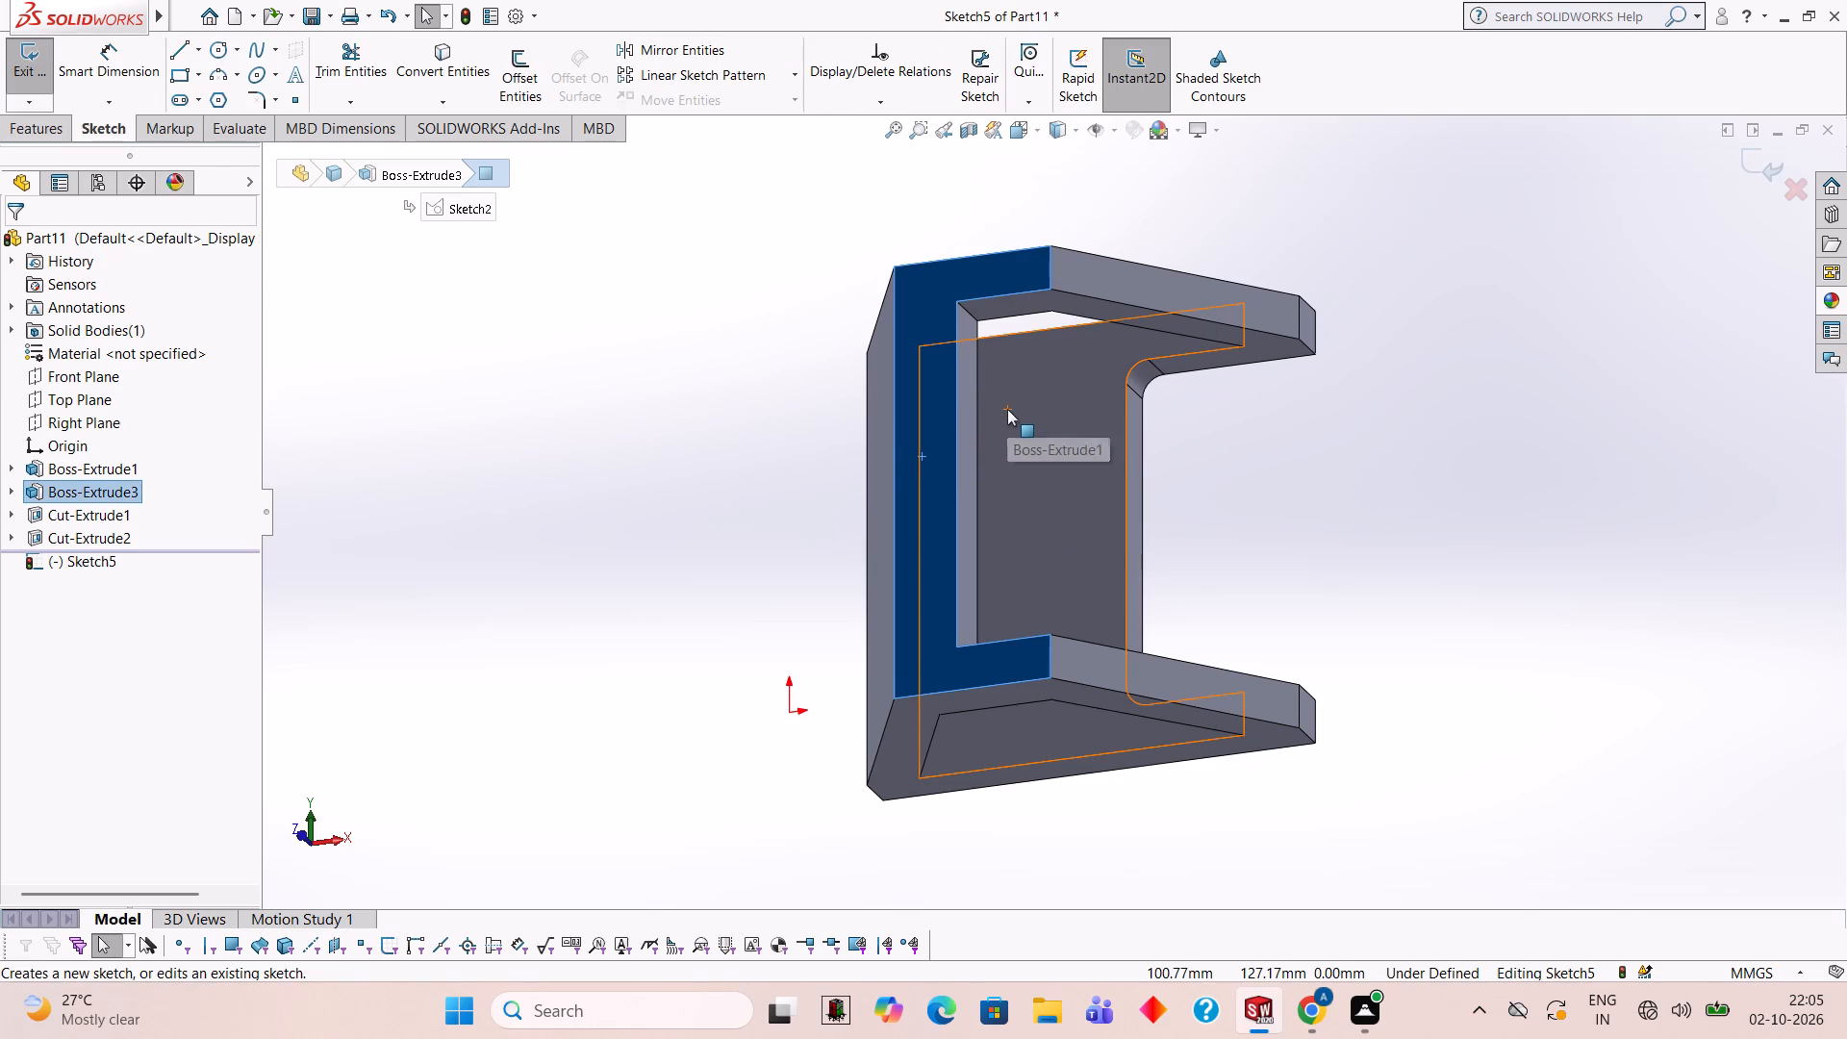
key("shift+asterisk")
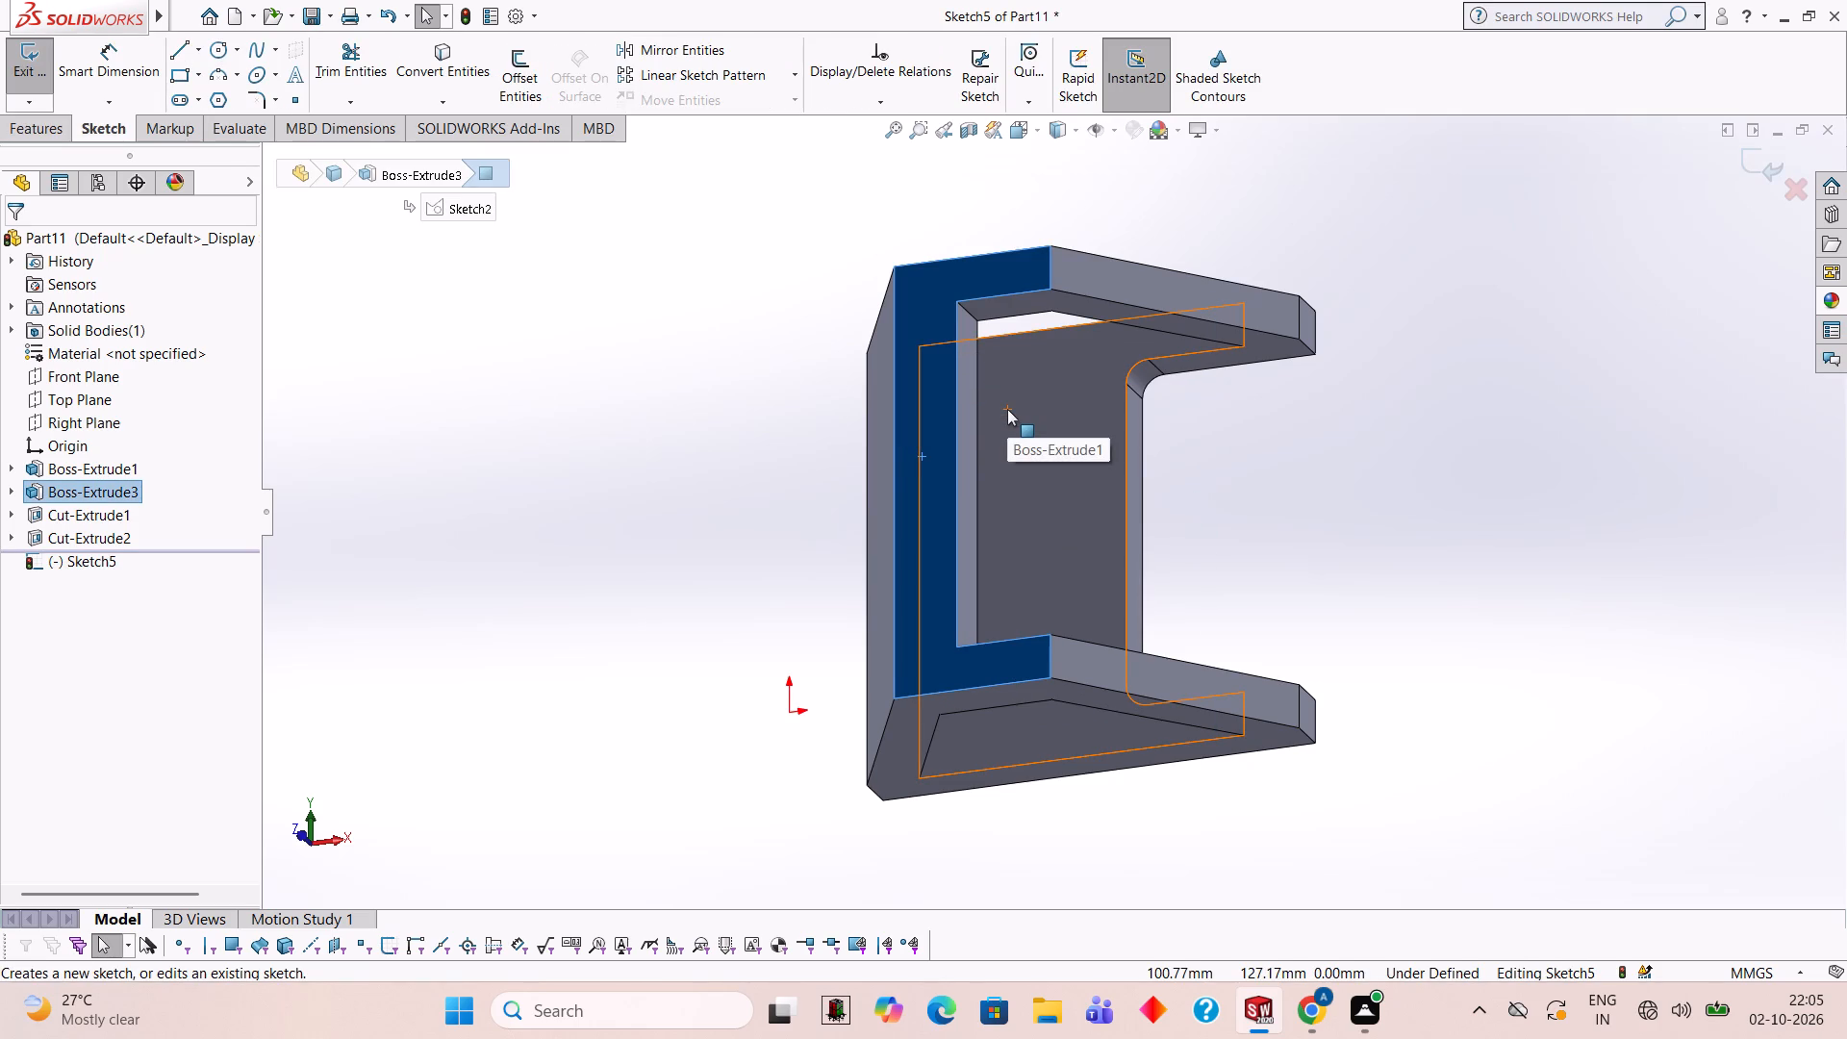
key("shift+asterisk")
key("Escape")
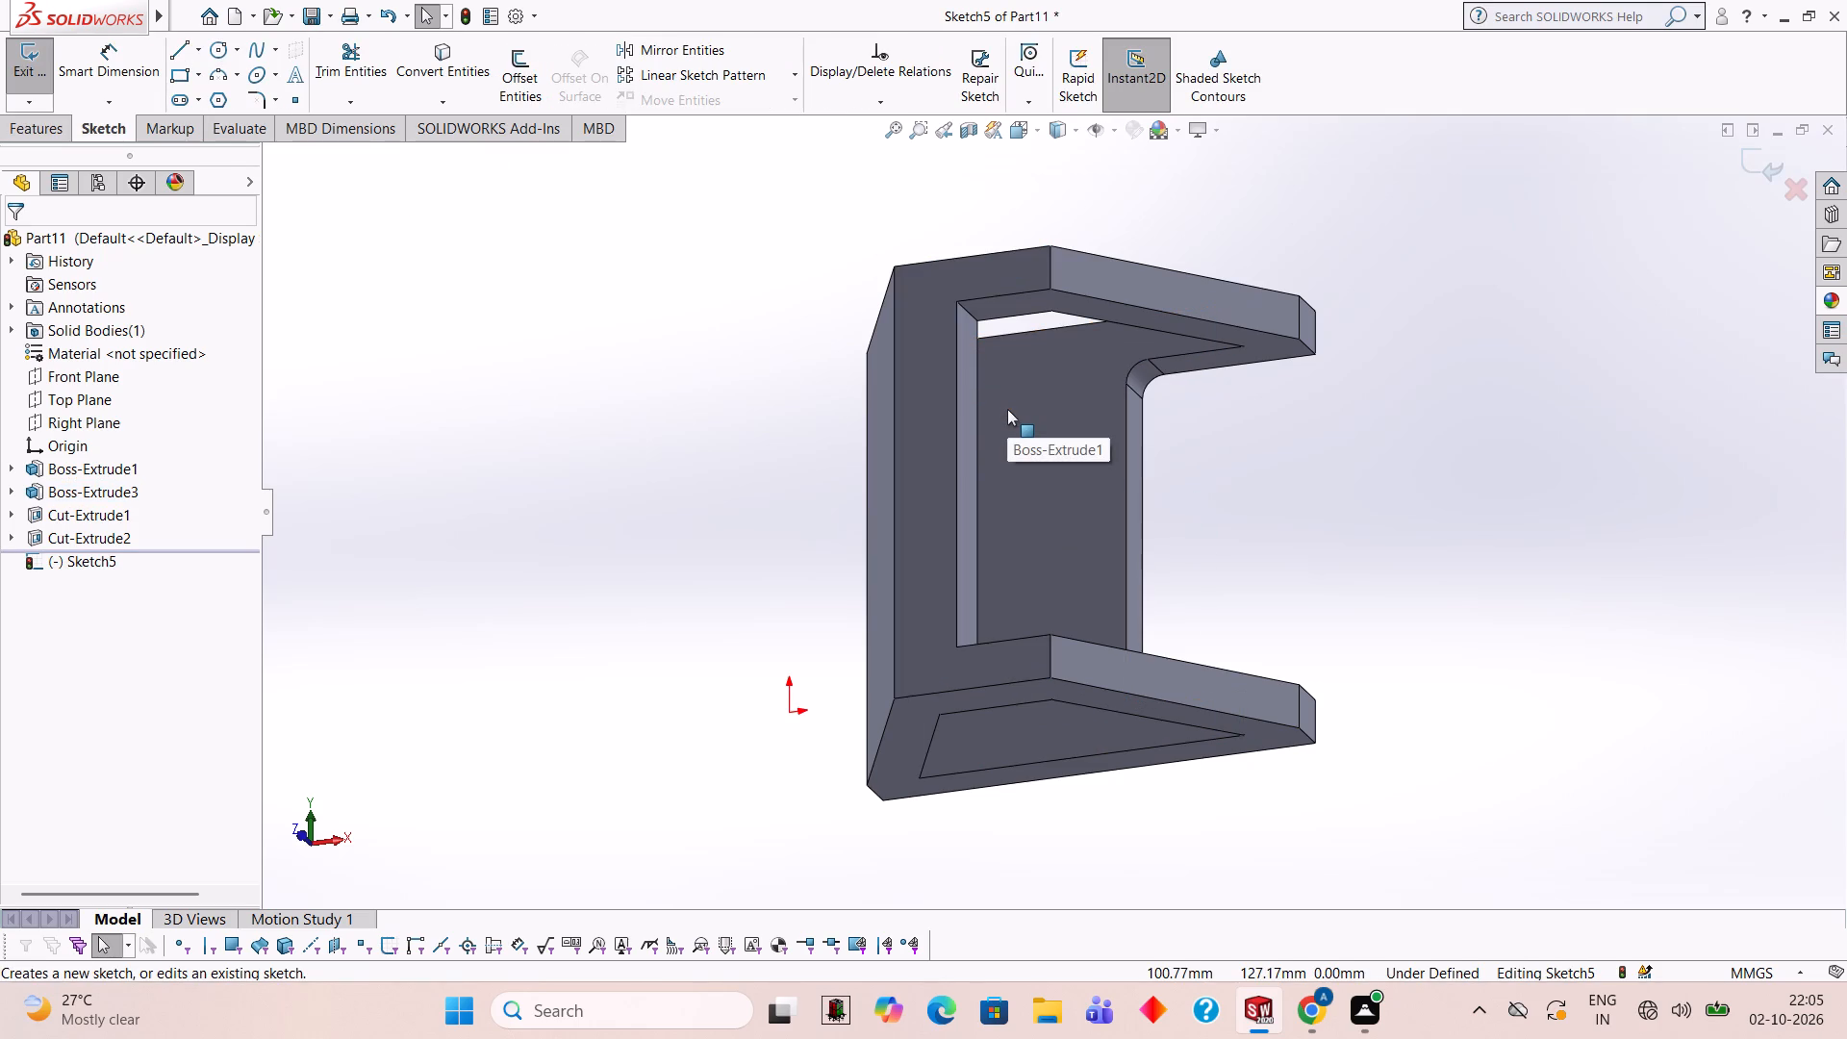
left_click(930, 366)
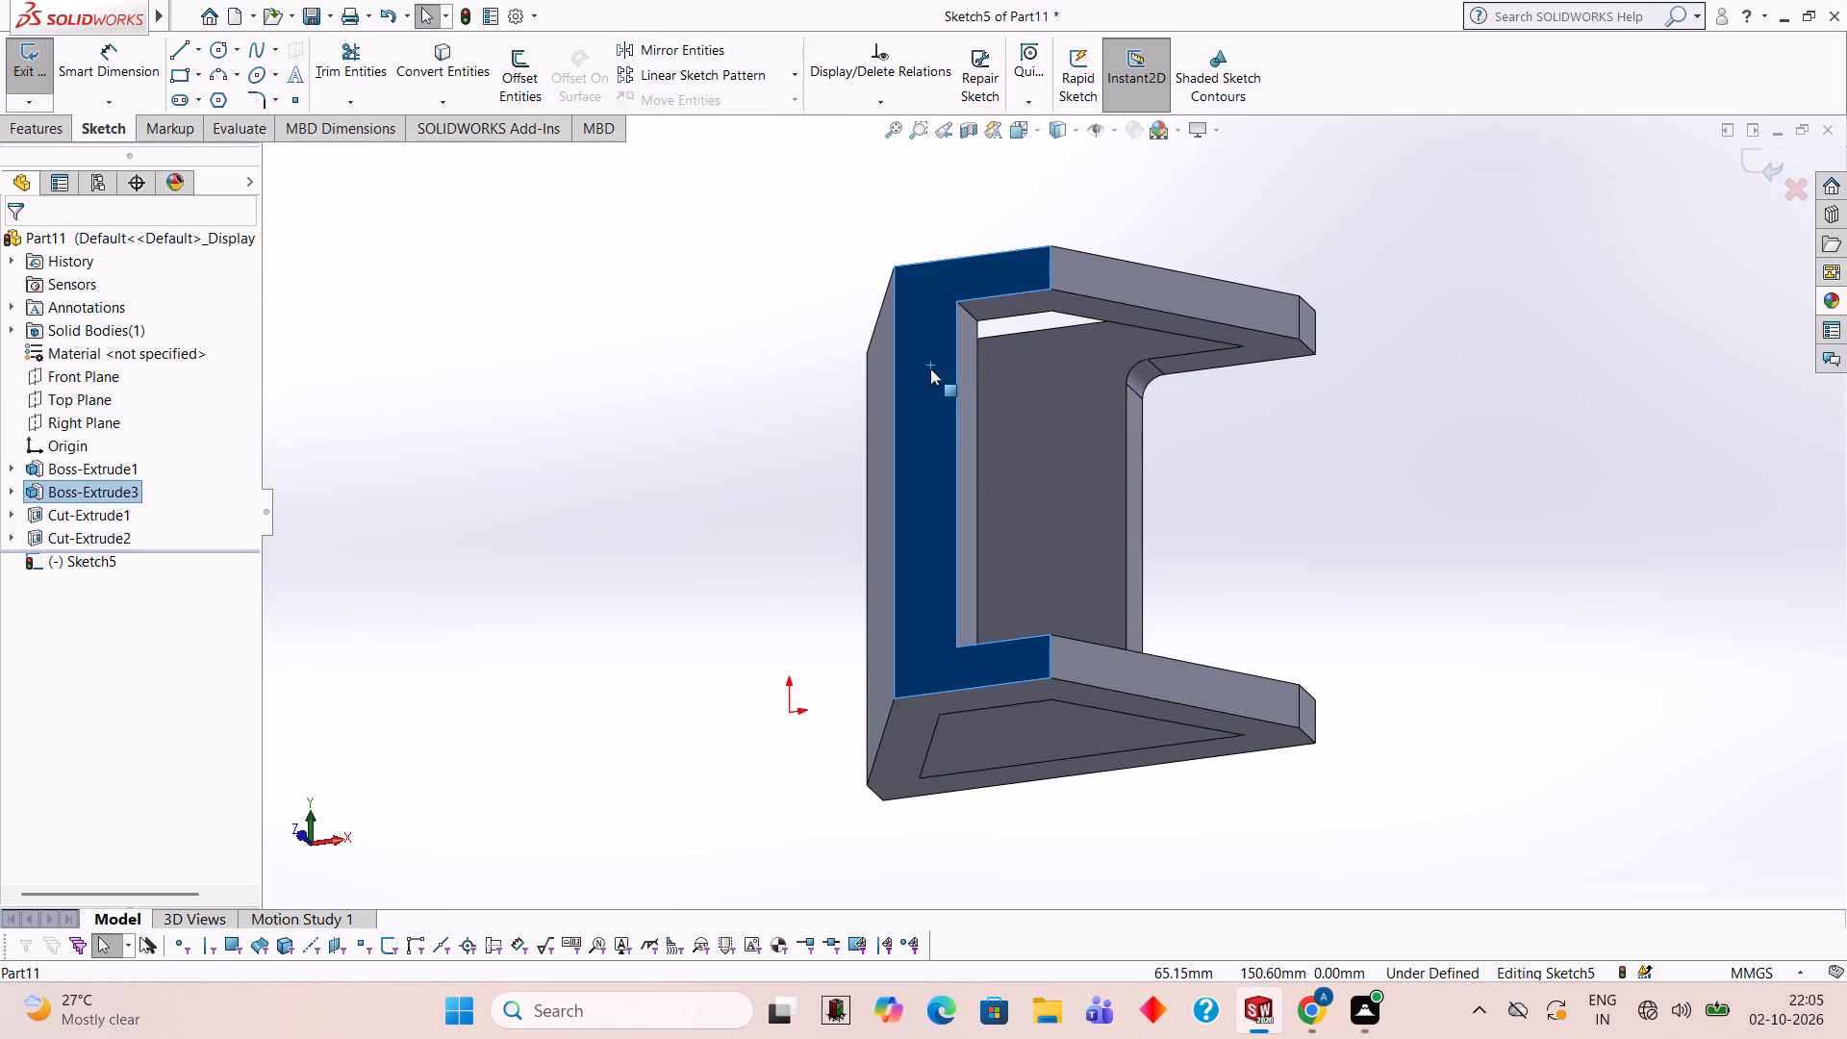
key("ctrl+8")
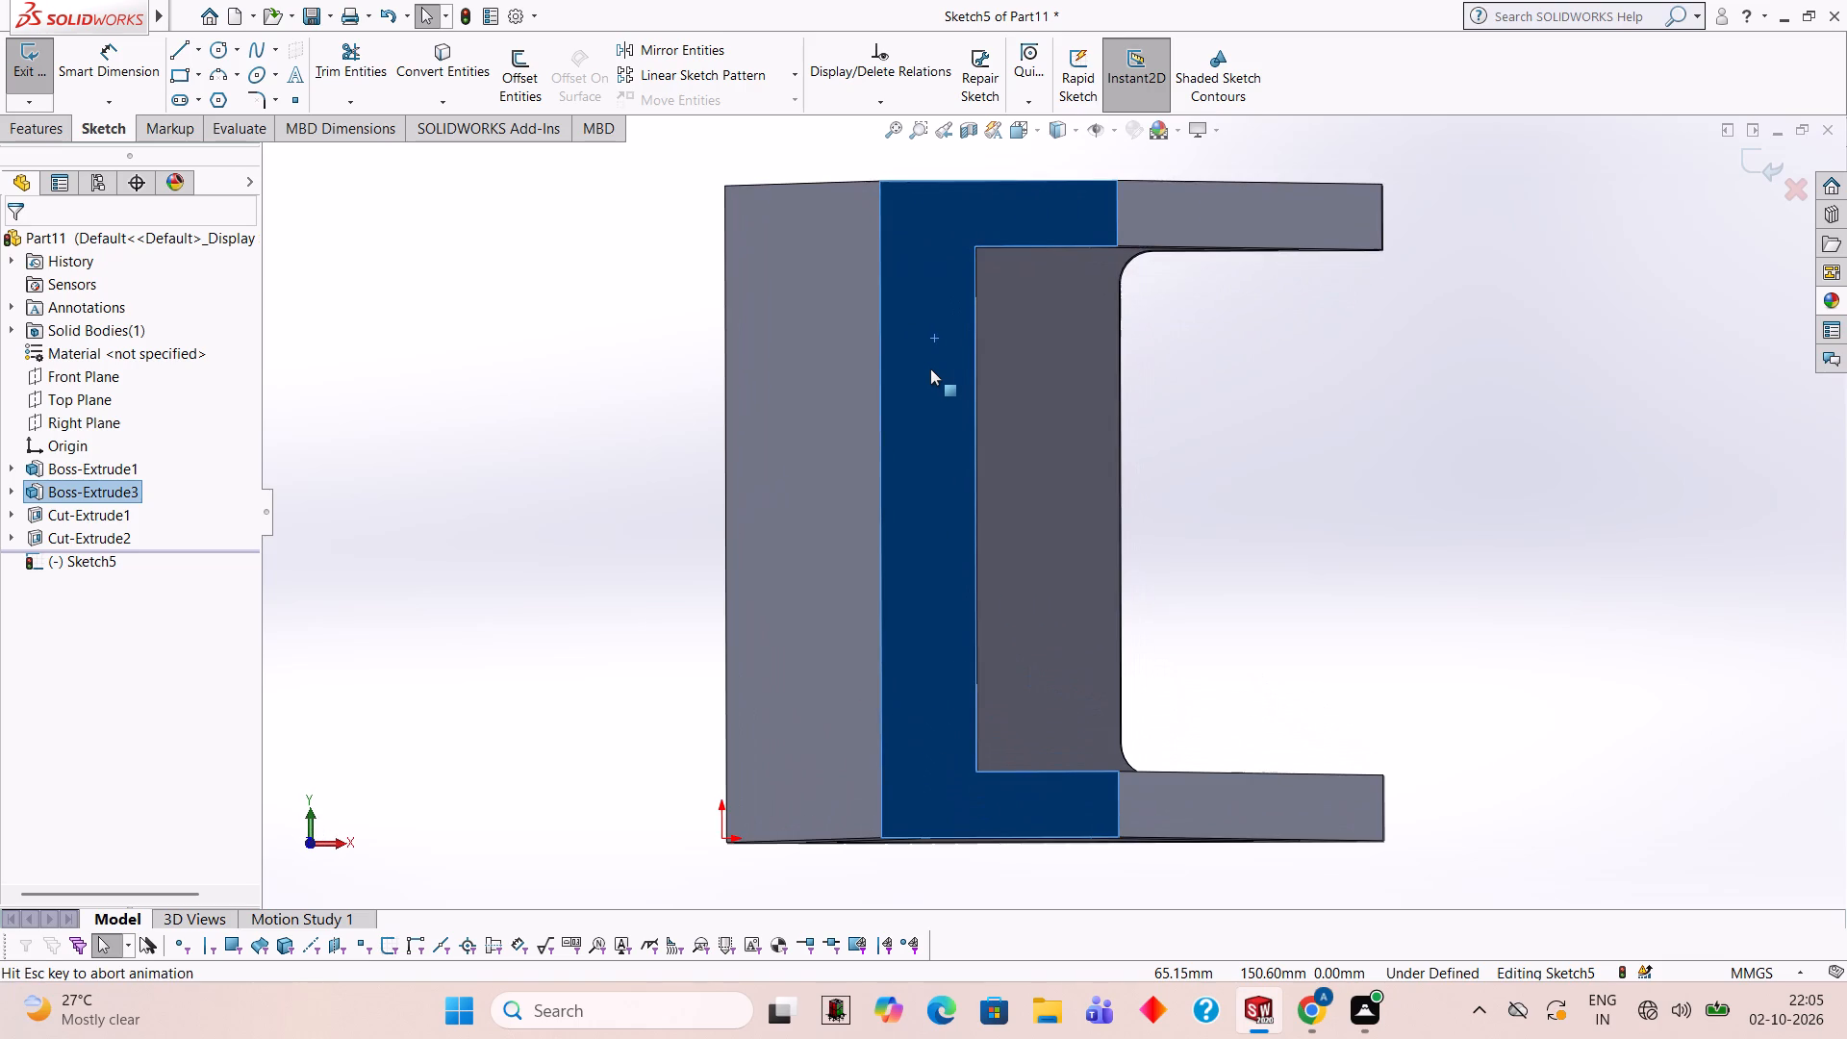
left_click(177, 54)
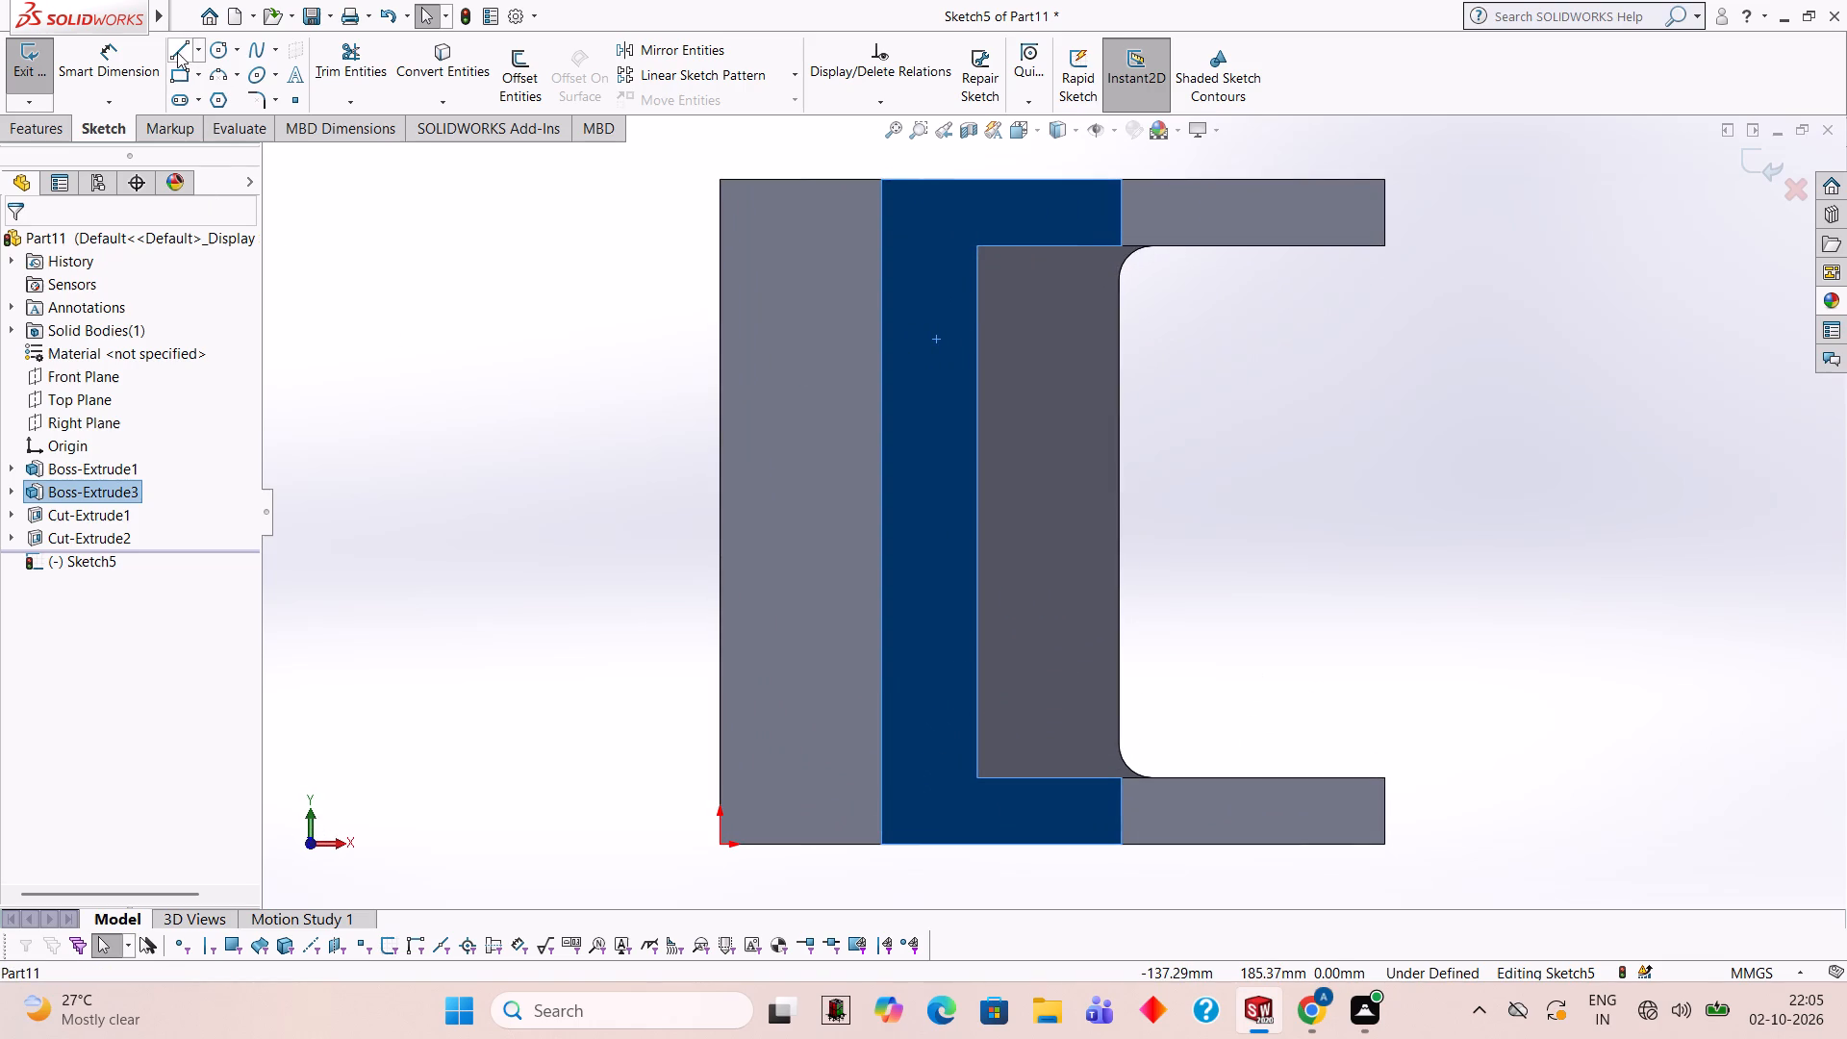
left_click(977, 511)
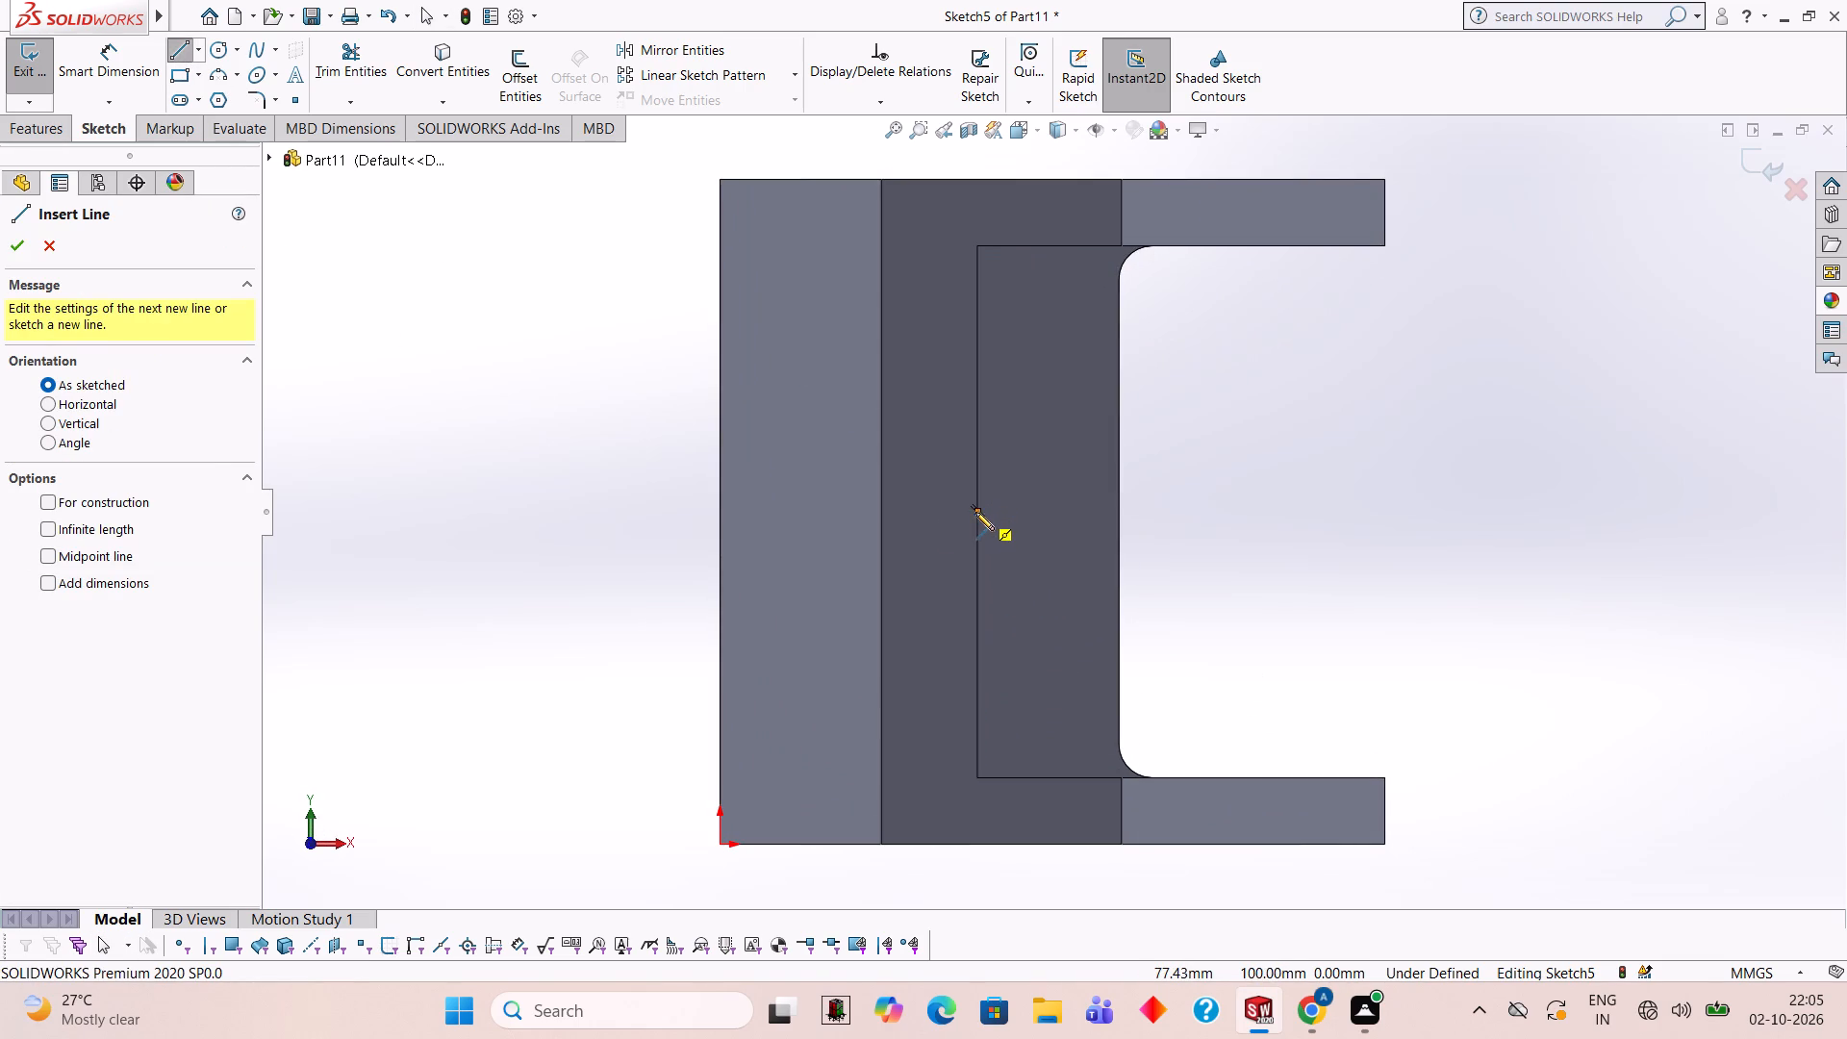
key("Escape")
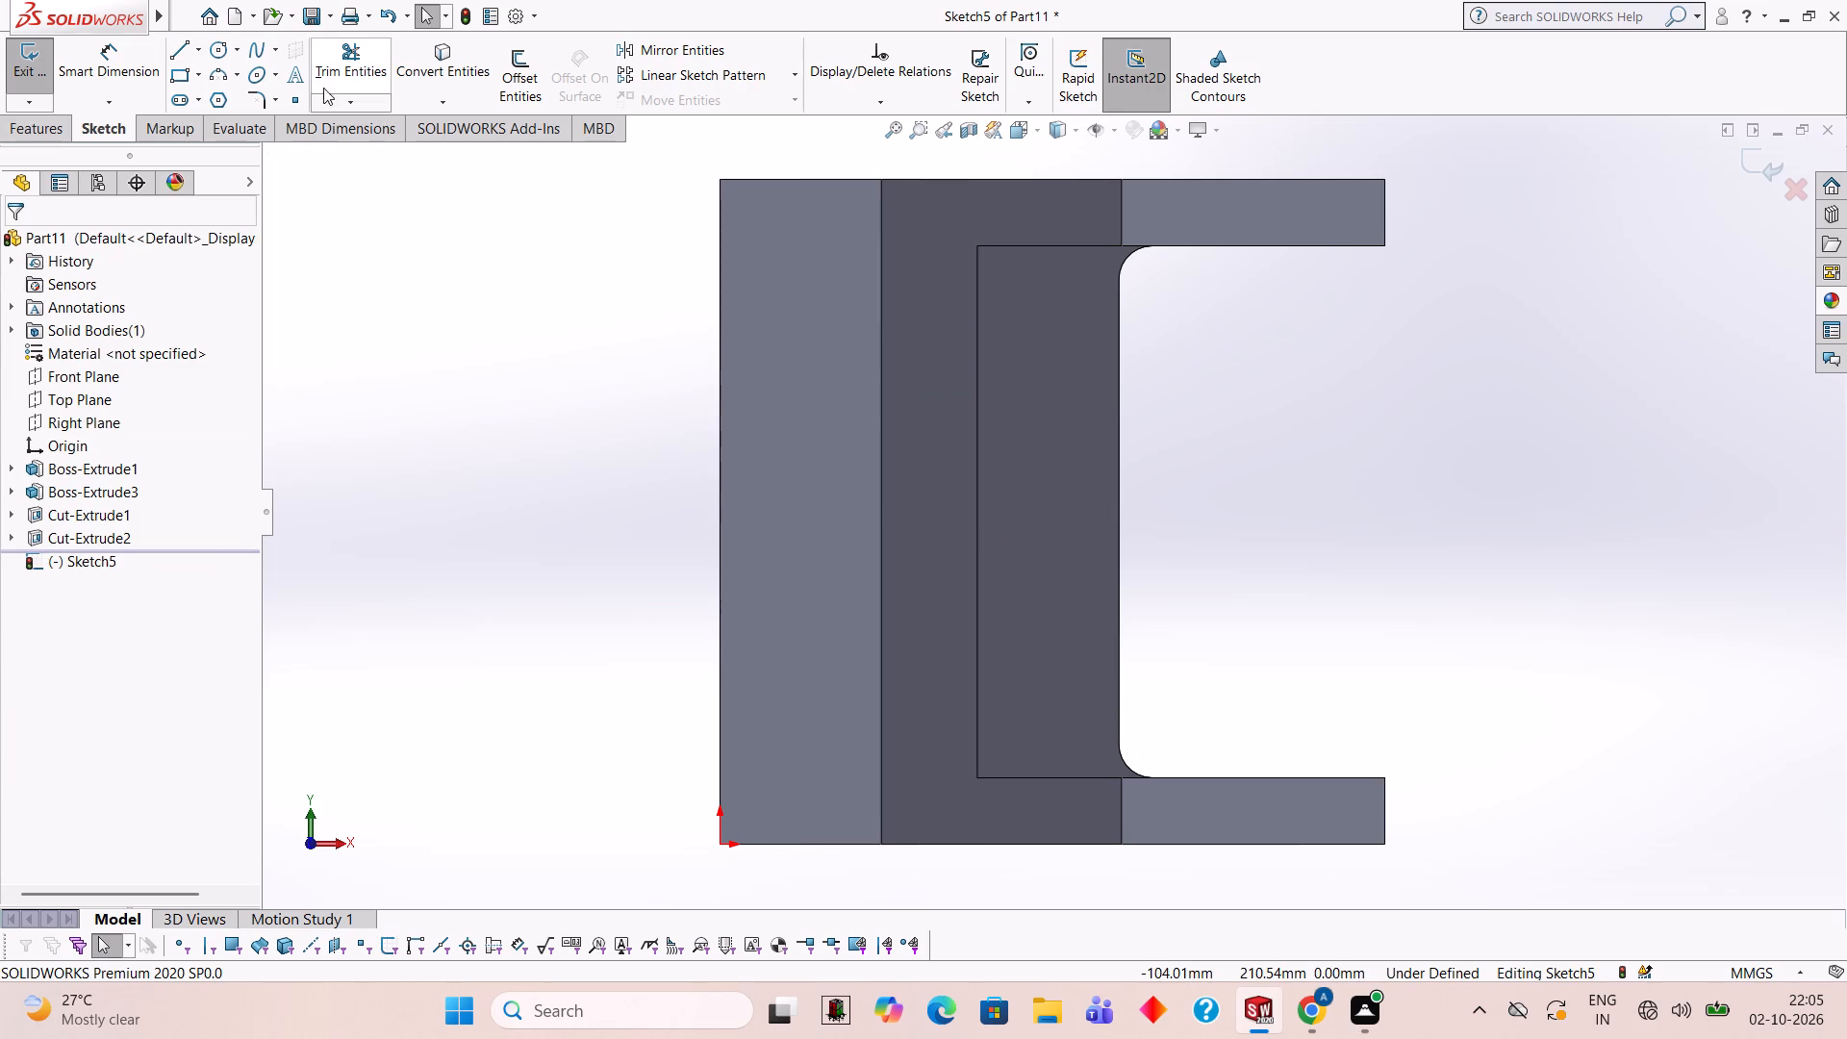
Sketch a circle of 45 mm radius centred on the midpoint of the opening's long inner edge.
left_click(226, 44)
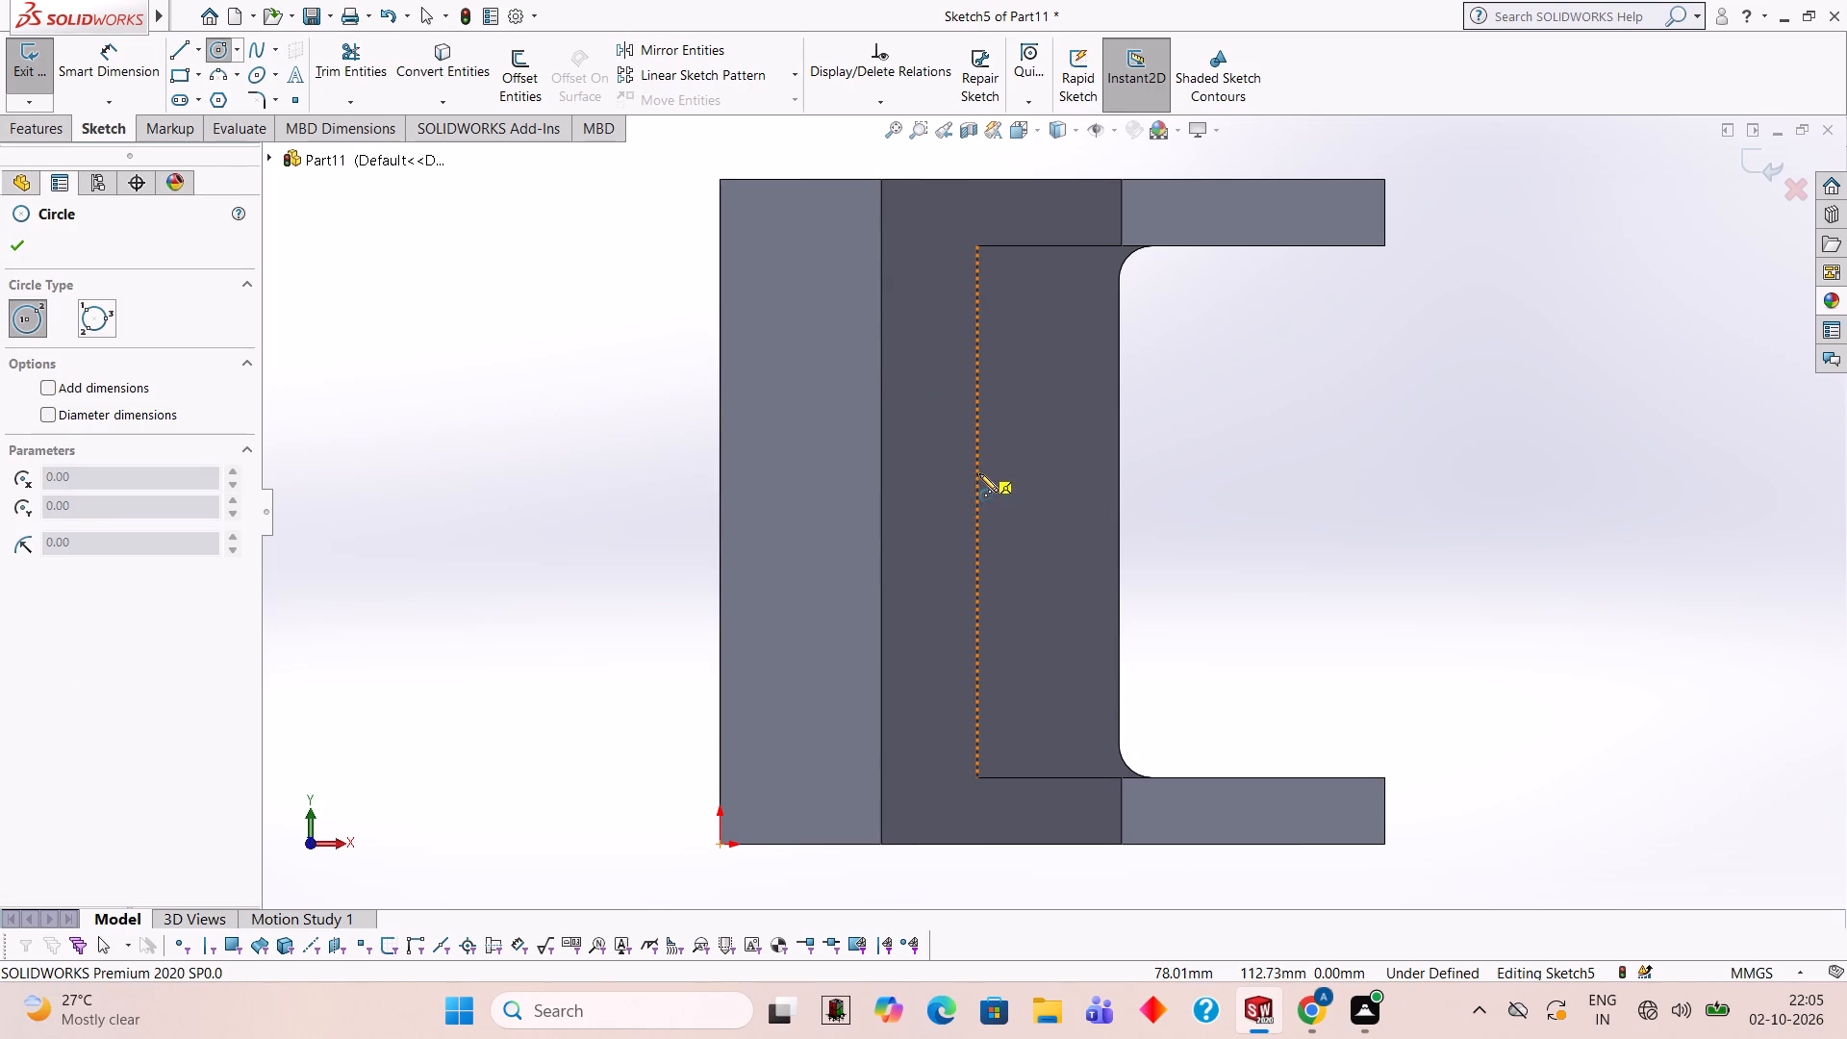
left_click(975, 510)
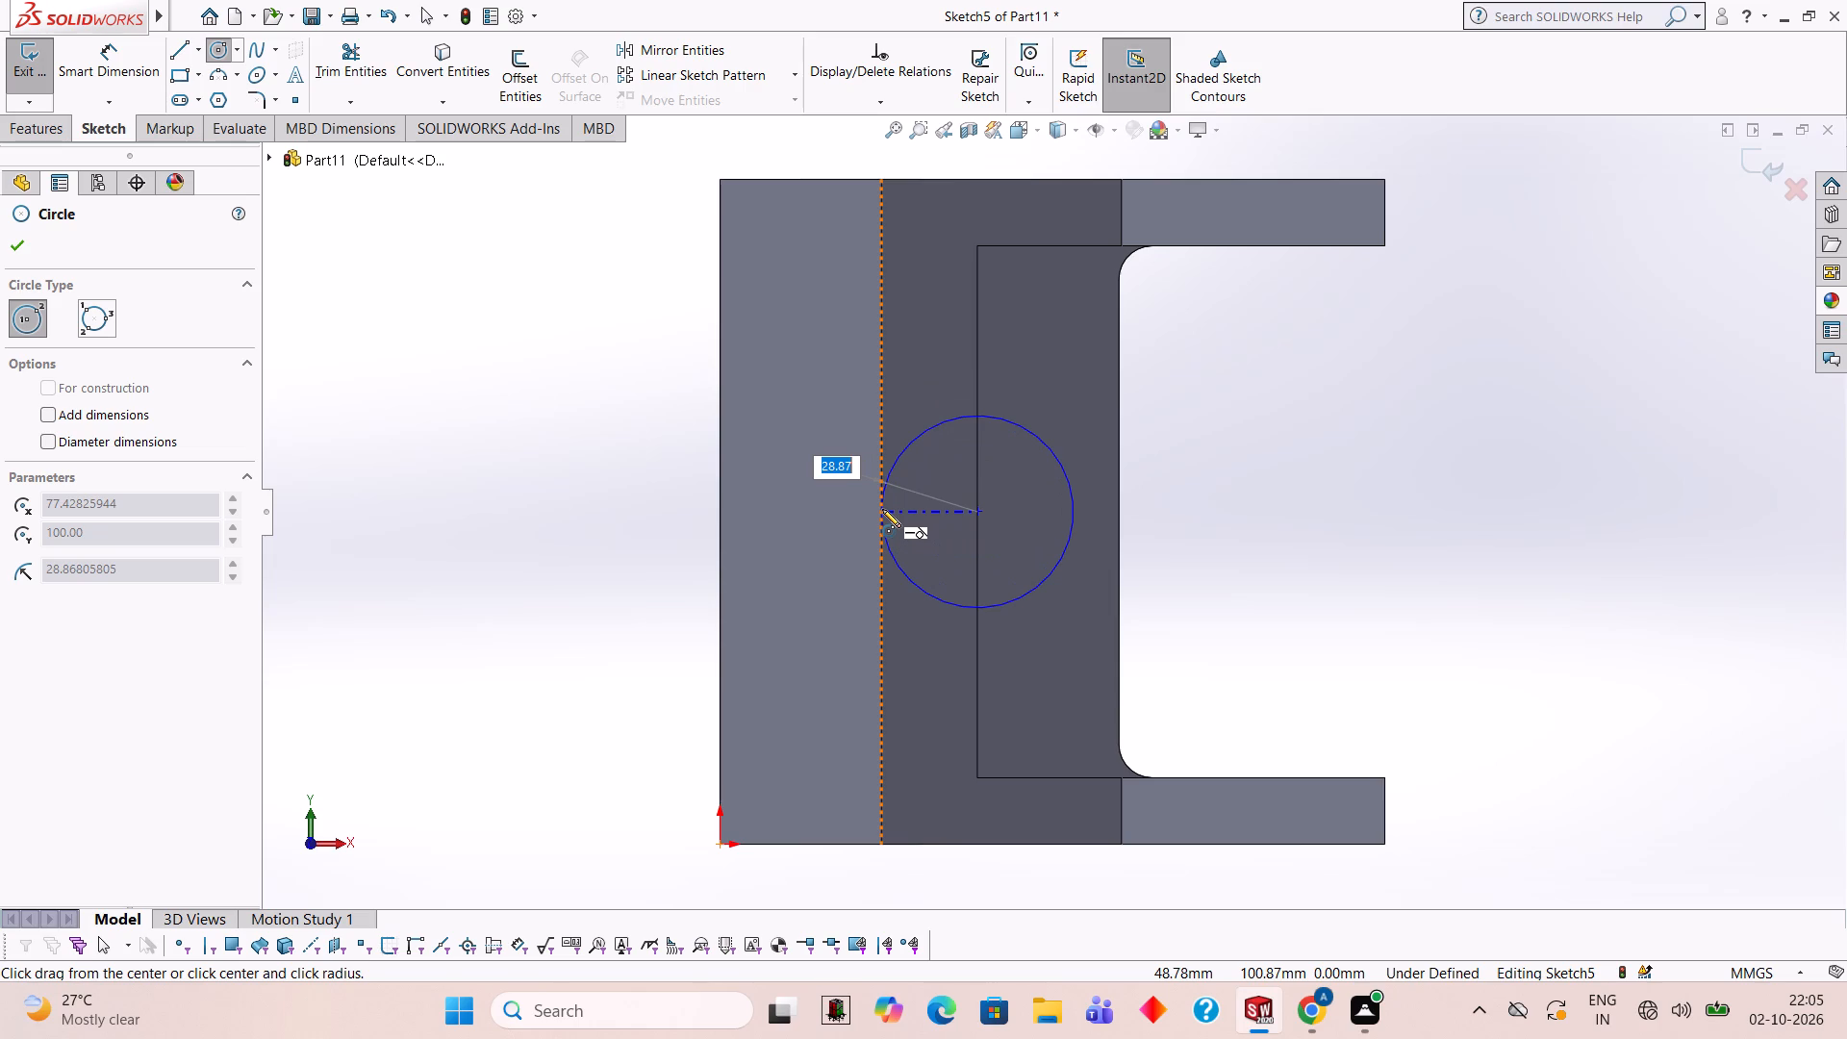
type("45")
key("Return")
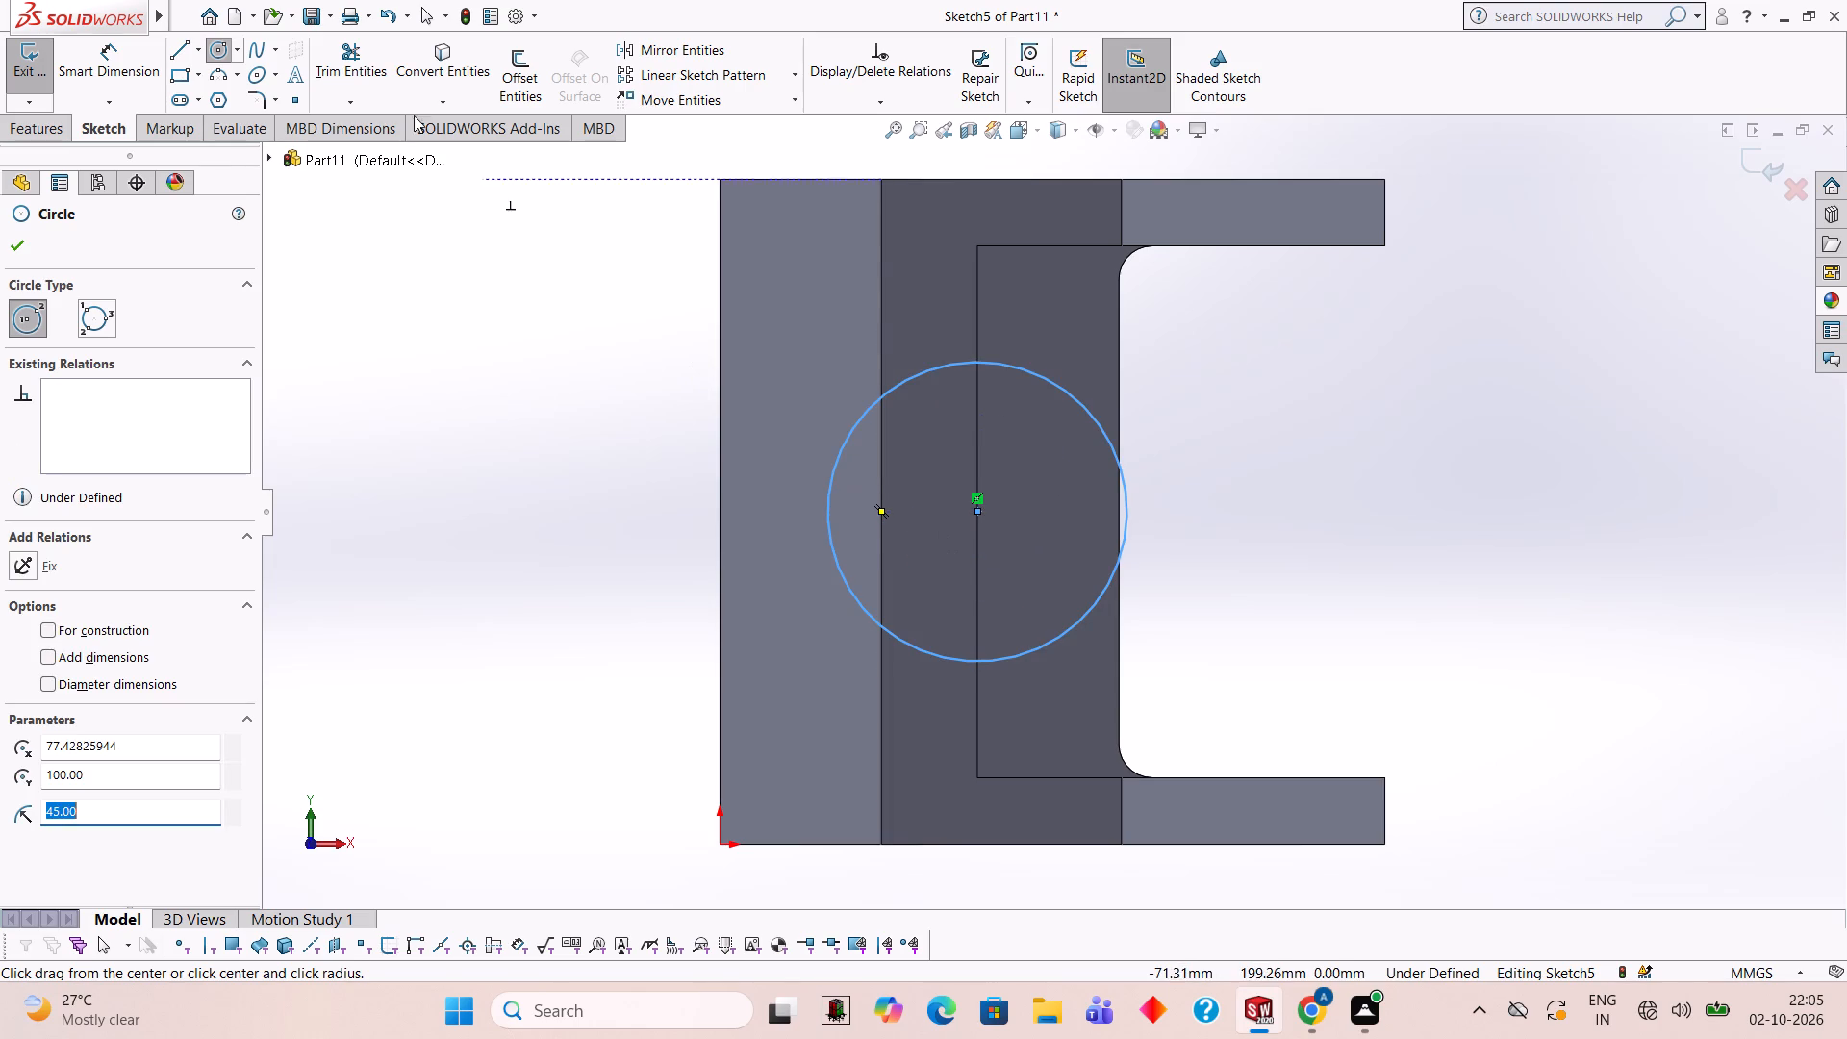
Draw a vertical diameter line across the circle and trim away the half lying over the solid wall.
left_click(175, 50)
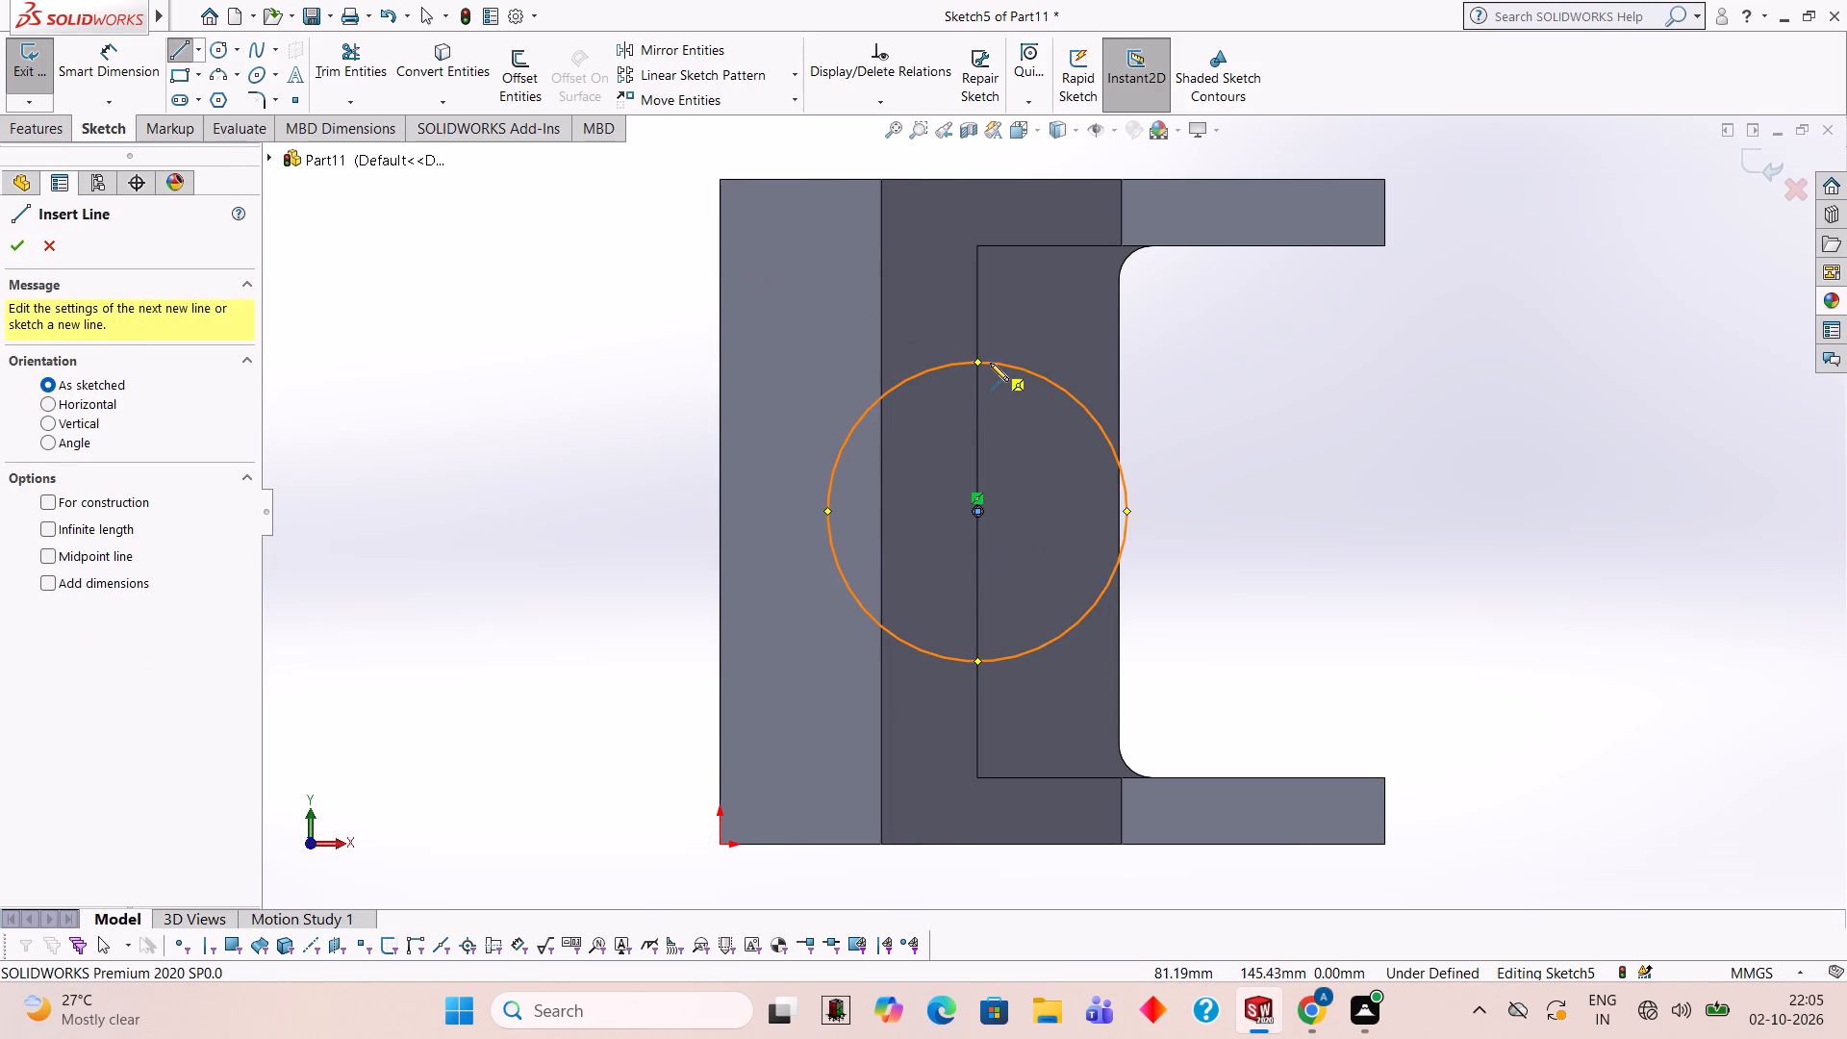
left_click(975, 364)
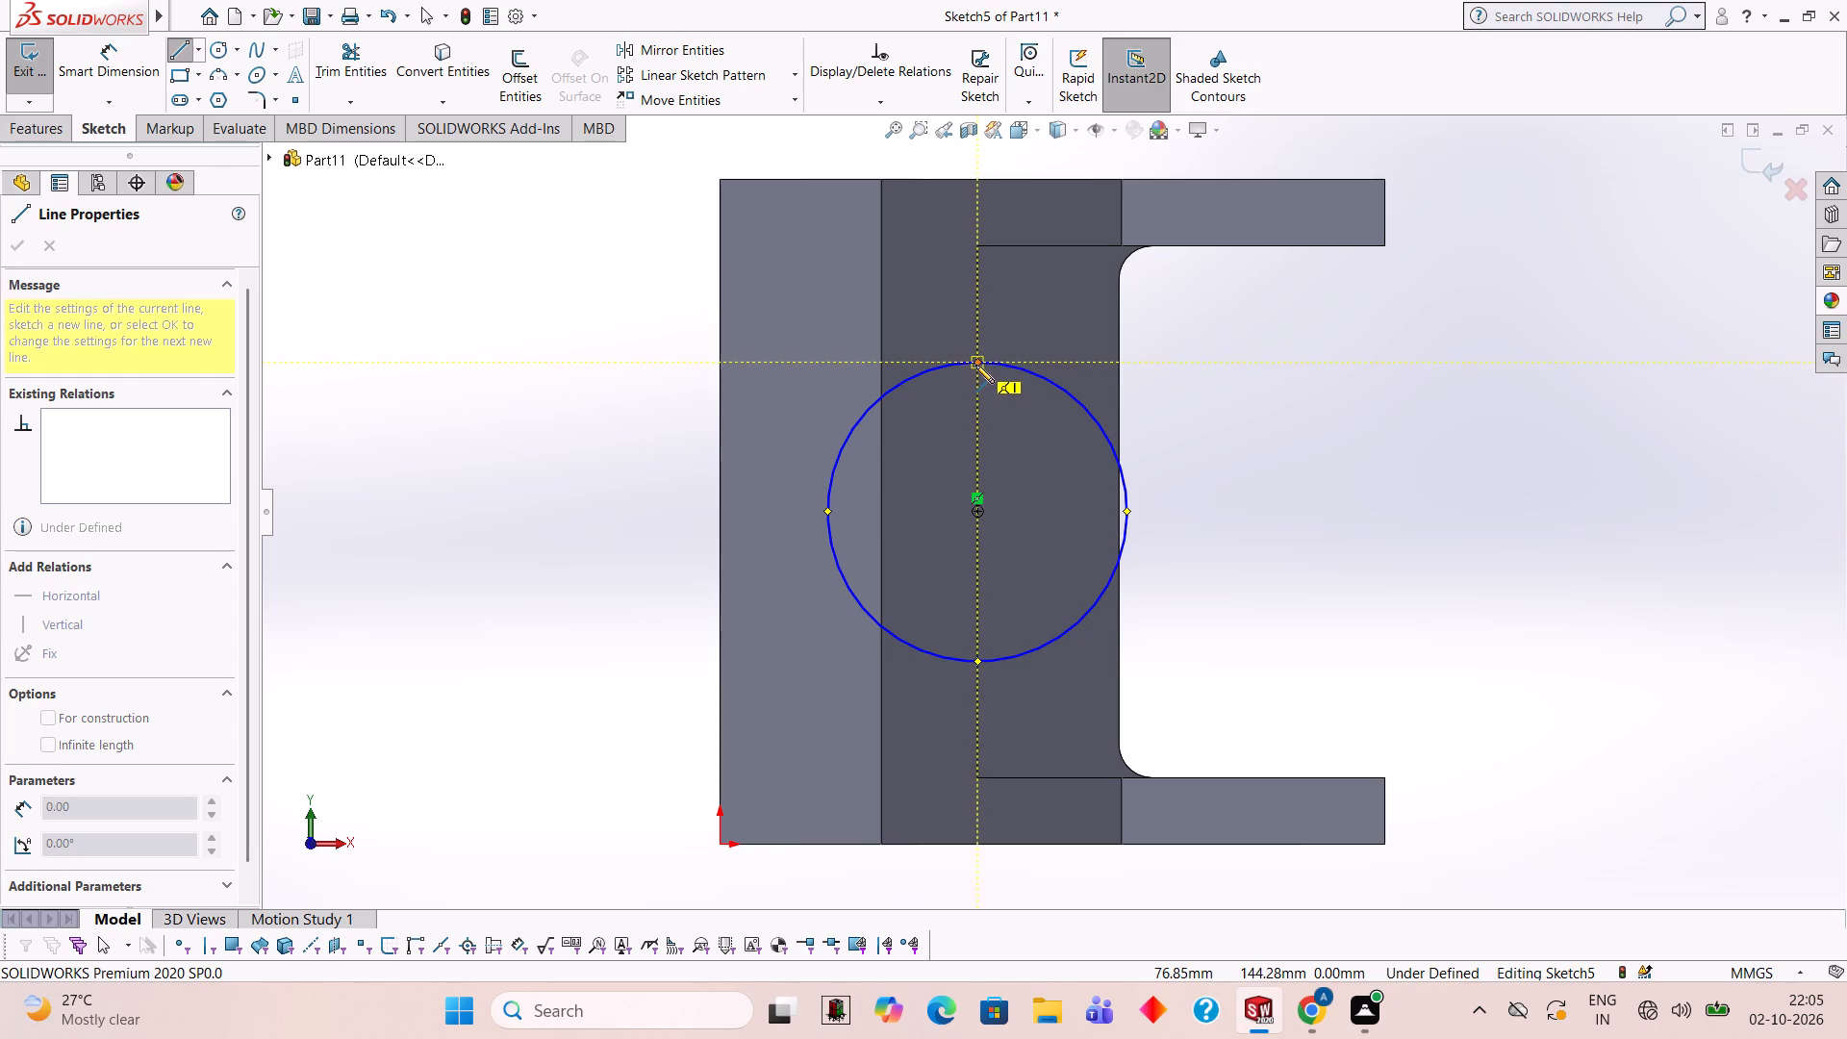
left_click(978, 662)
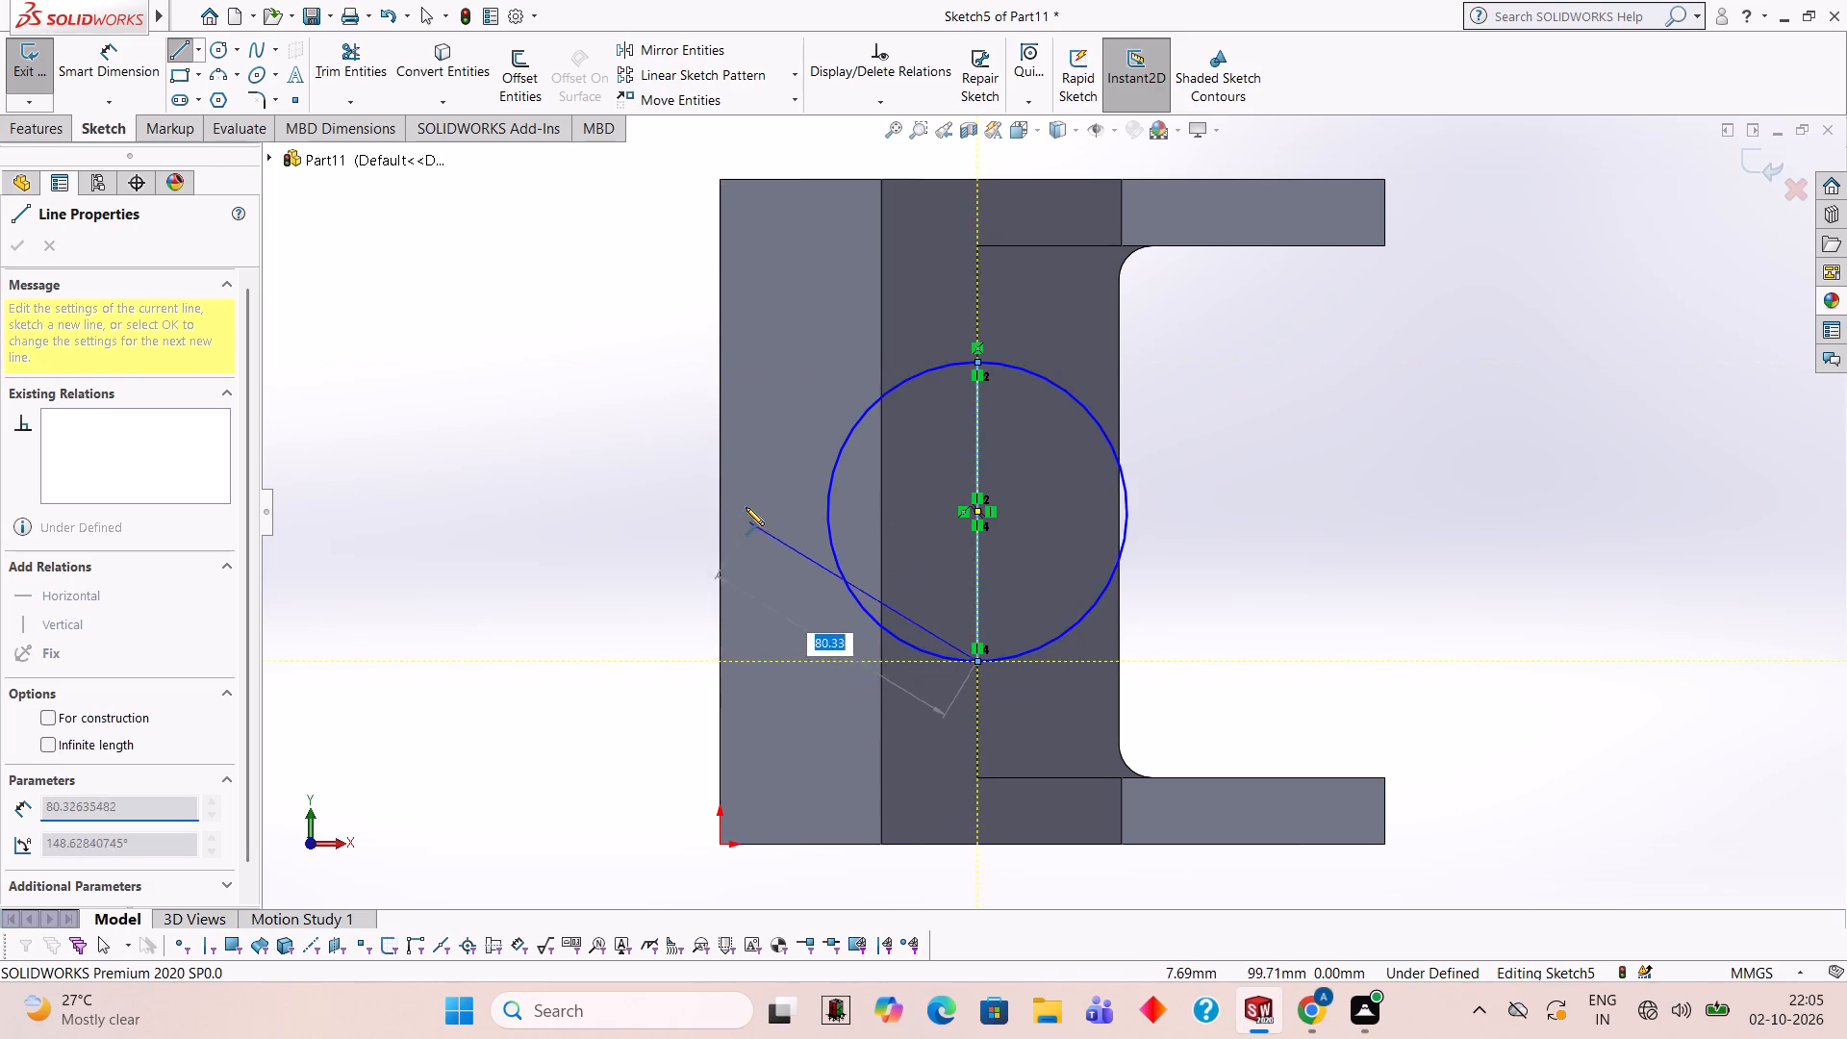
key("Escape")
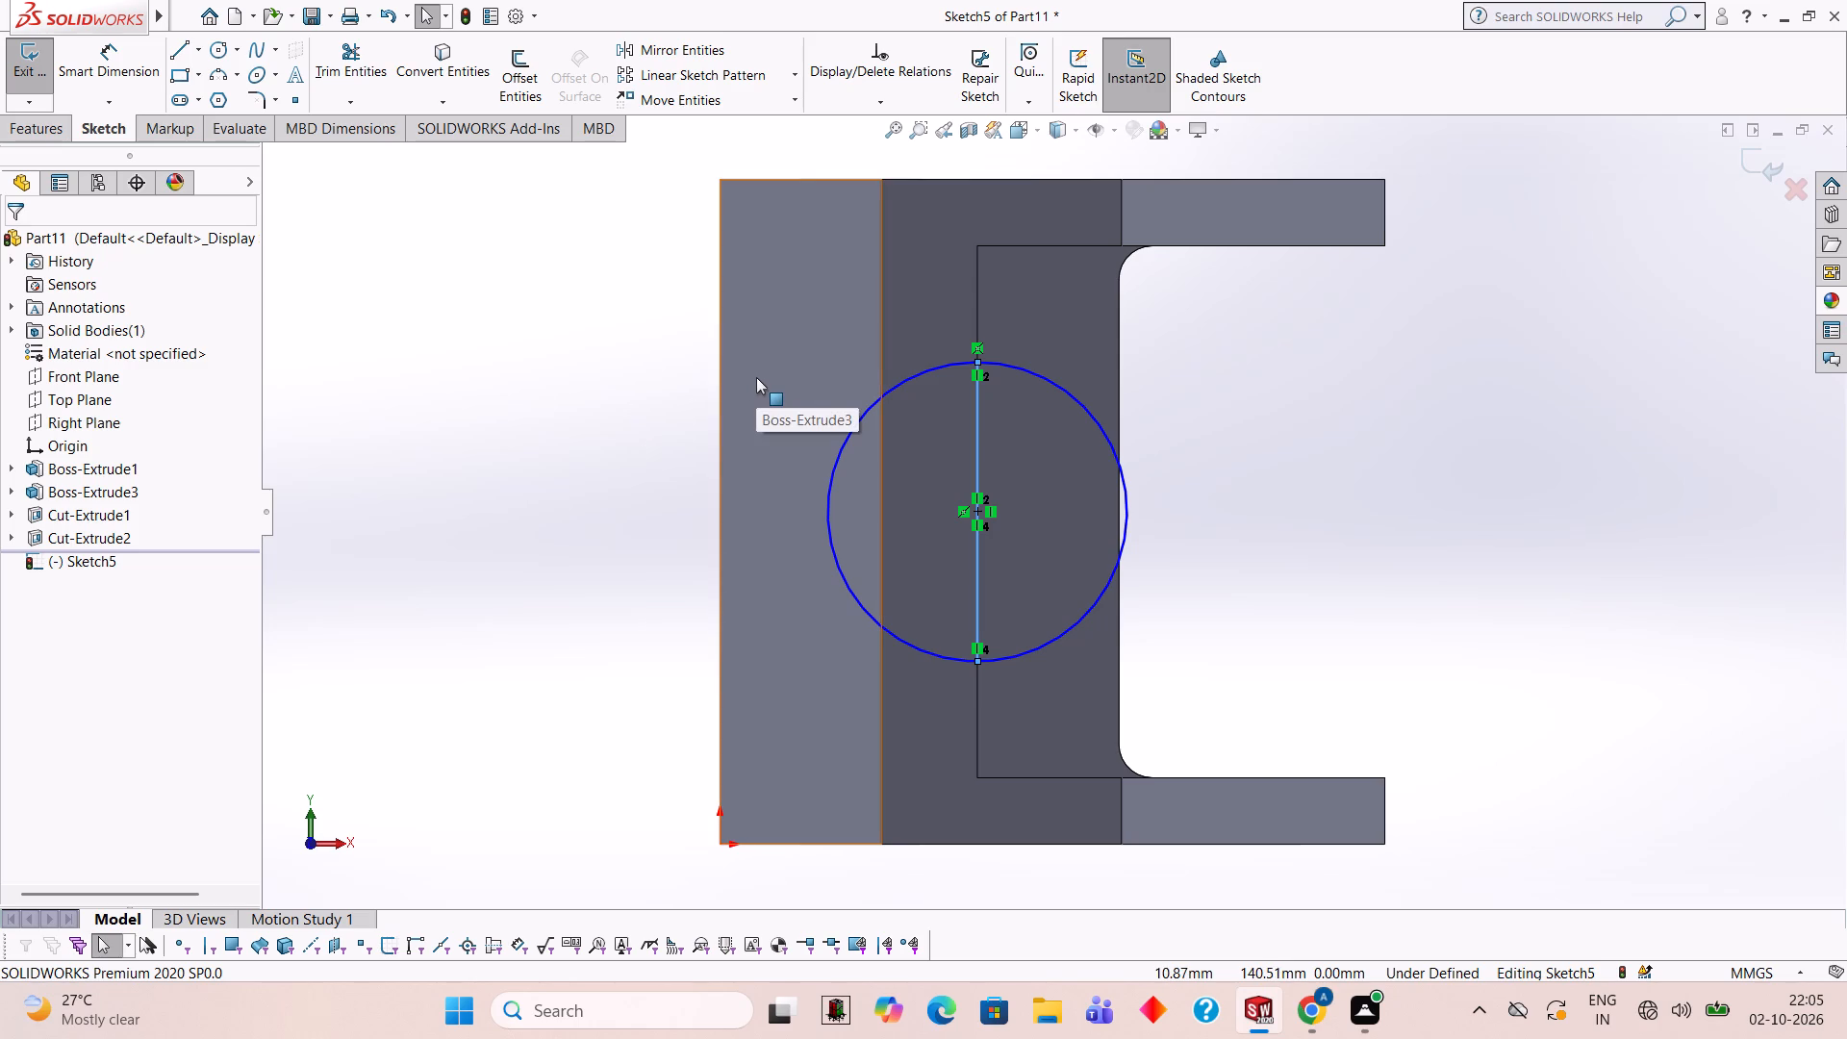
left_click(358, 62)
left_click(902, 383)
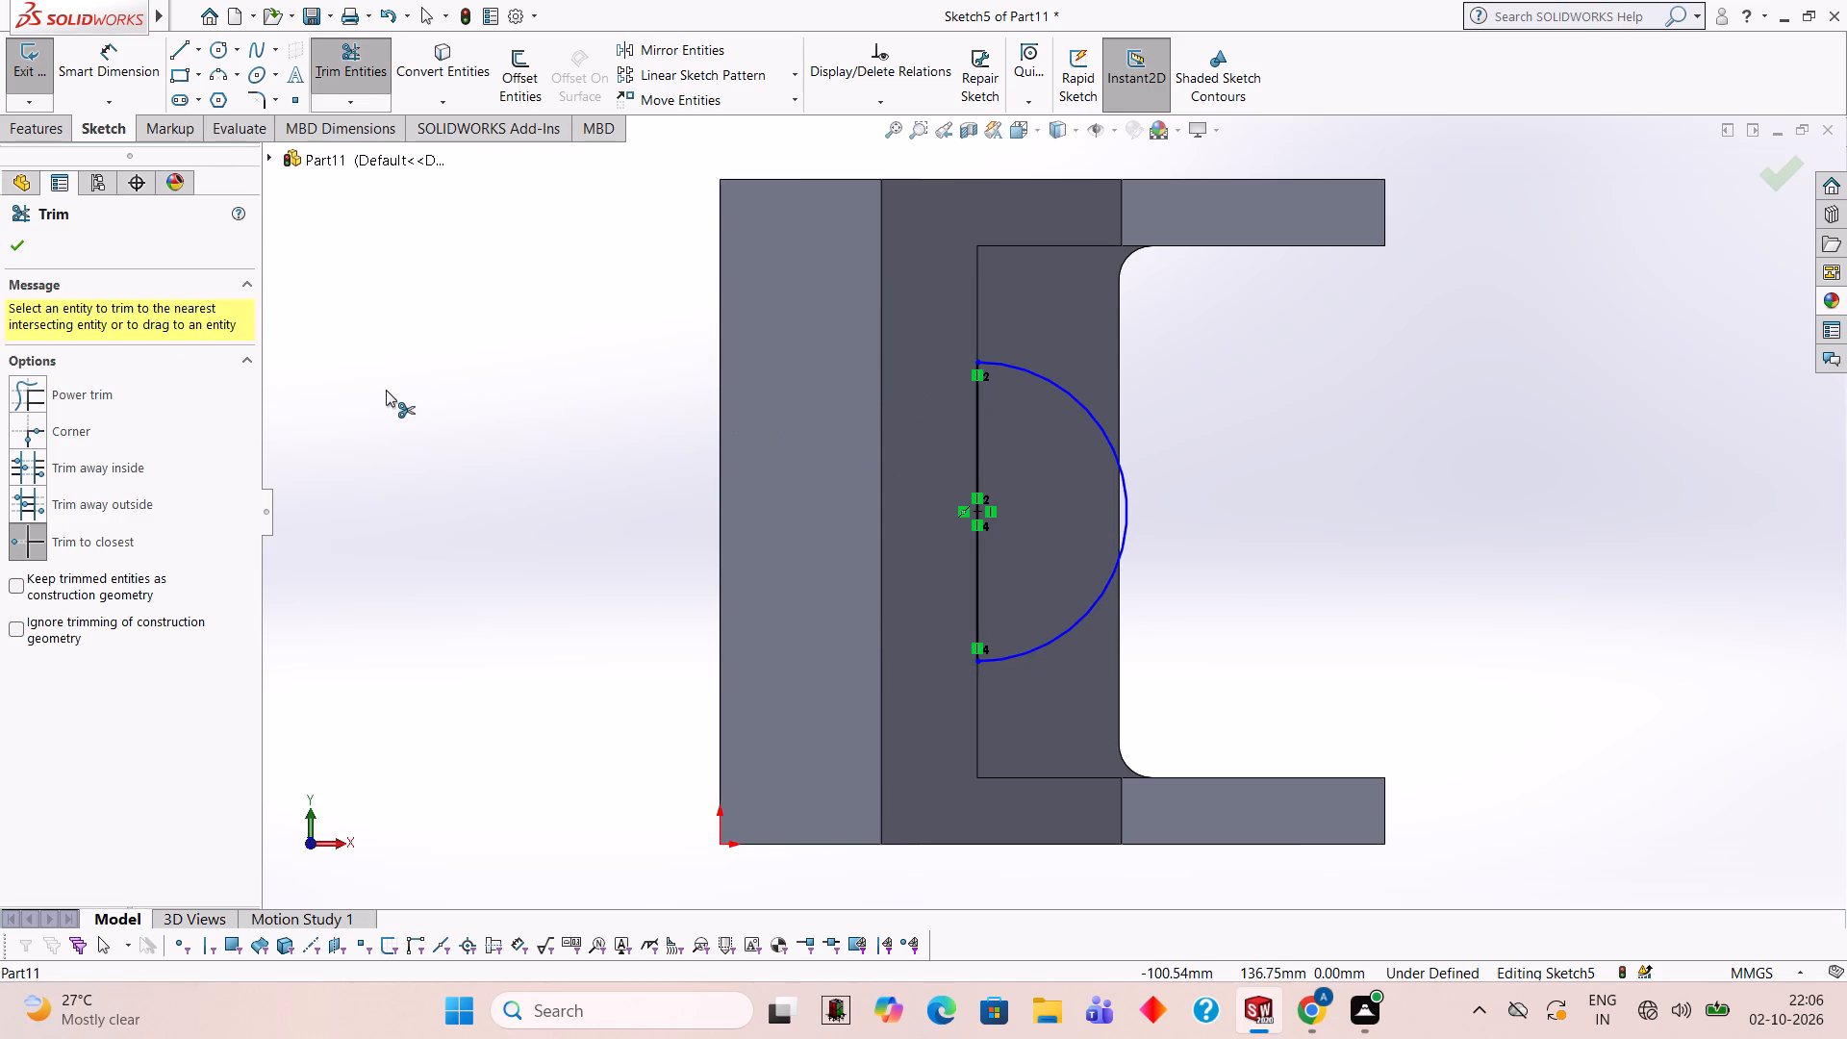
Extrude the half-disc sketch 30 mm blind, with the direction reversed so it goes into the body between the sloped walls.
left_click(39, 130)
left_click(51, 95)
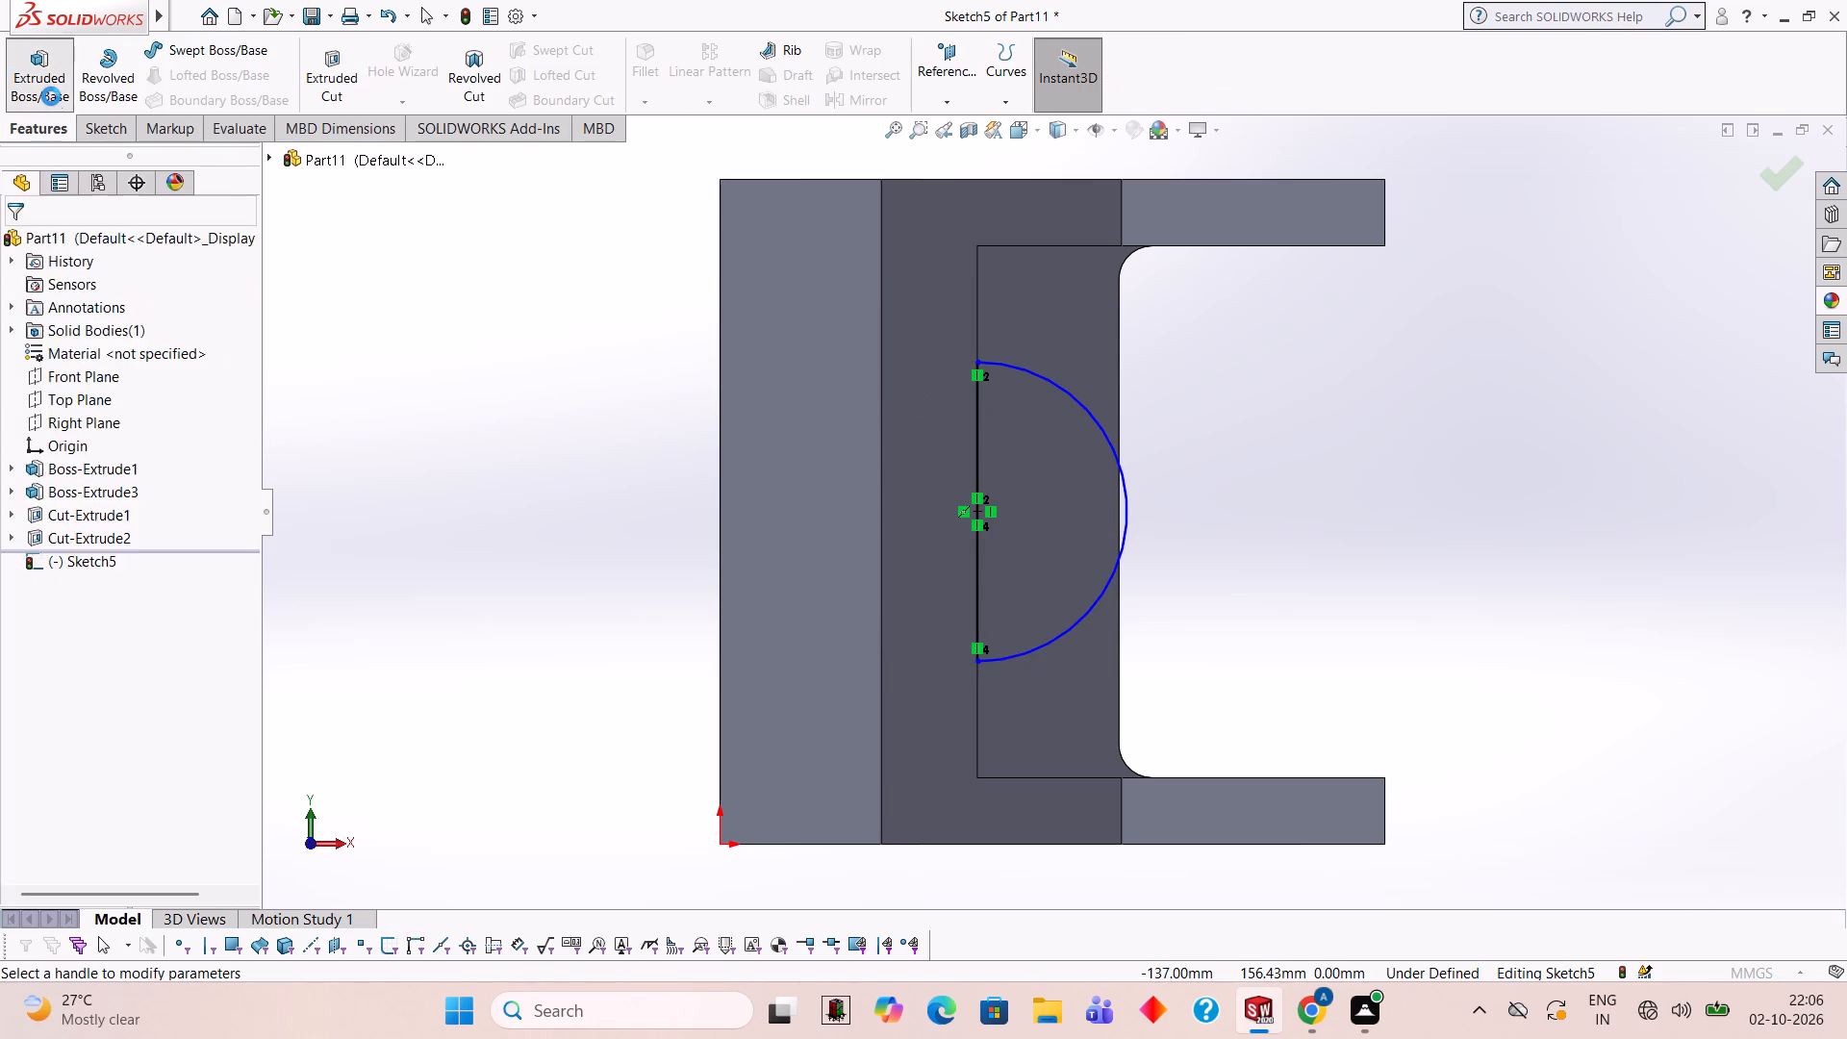
middle_click_drag(552, 464, 557, 360)
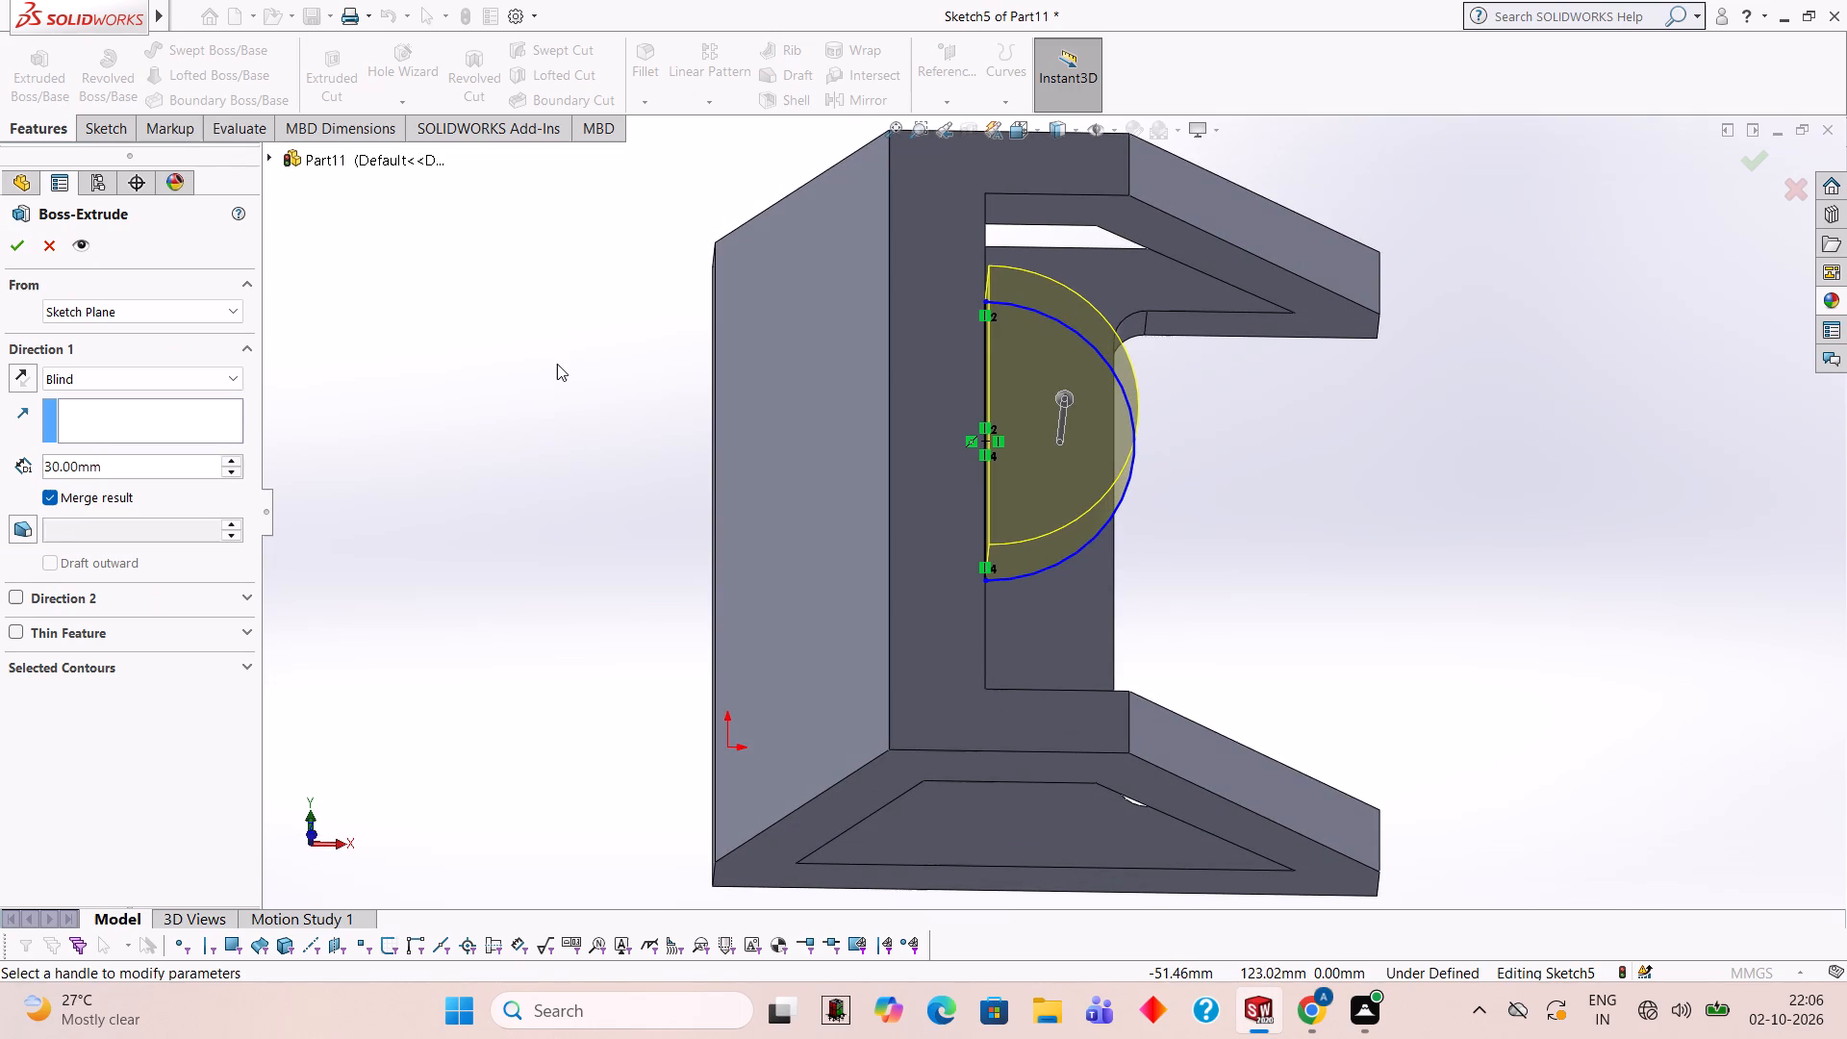
middle_click_drag(639, 492, 621, 293)
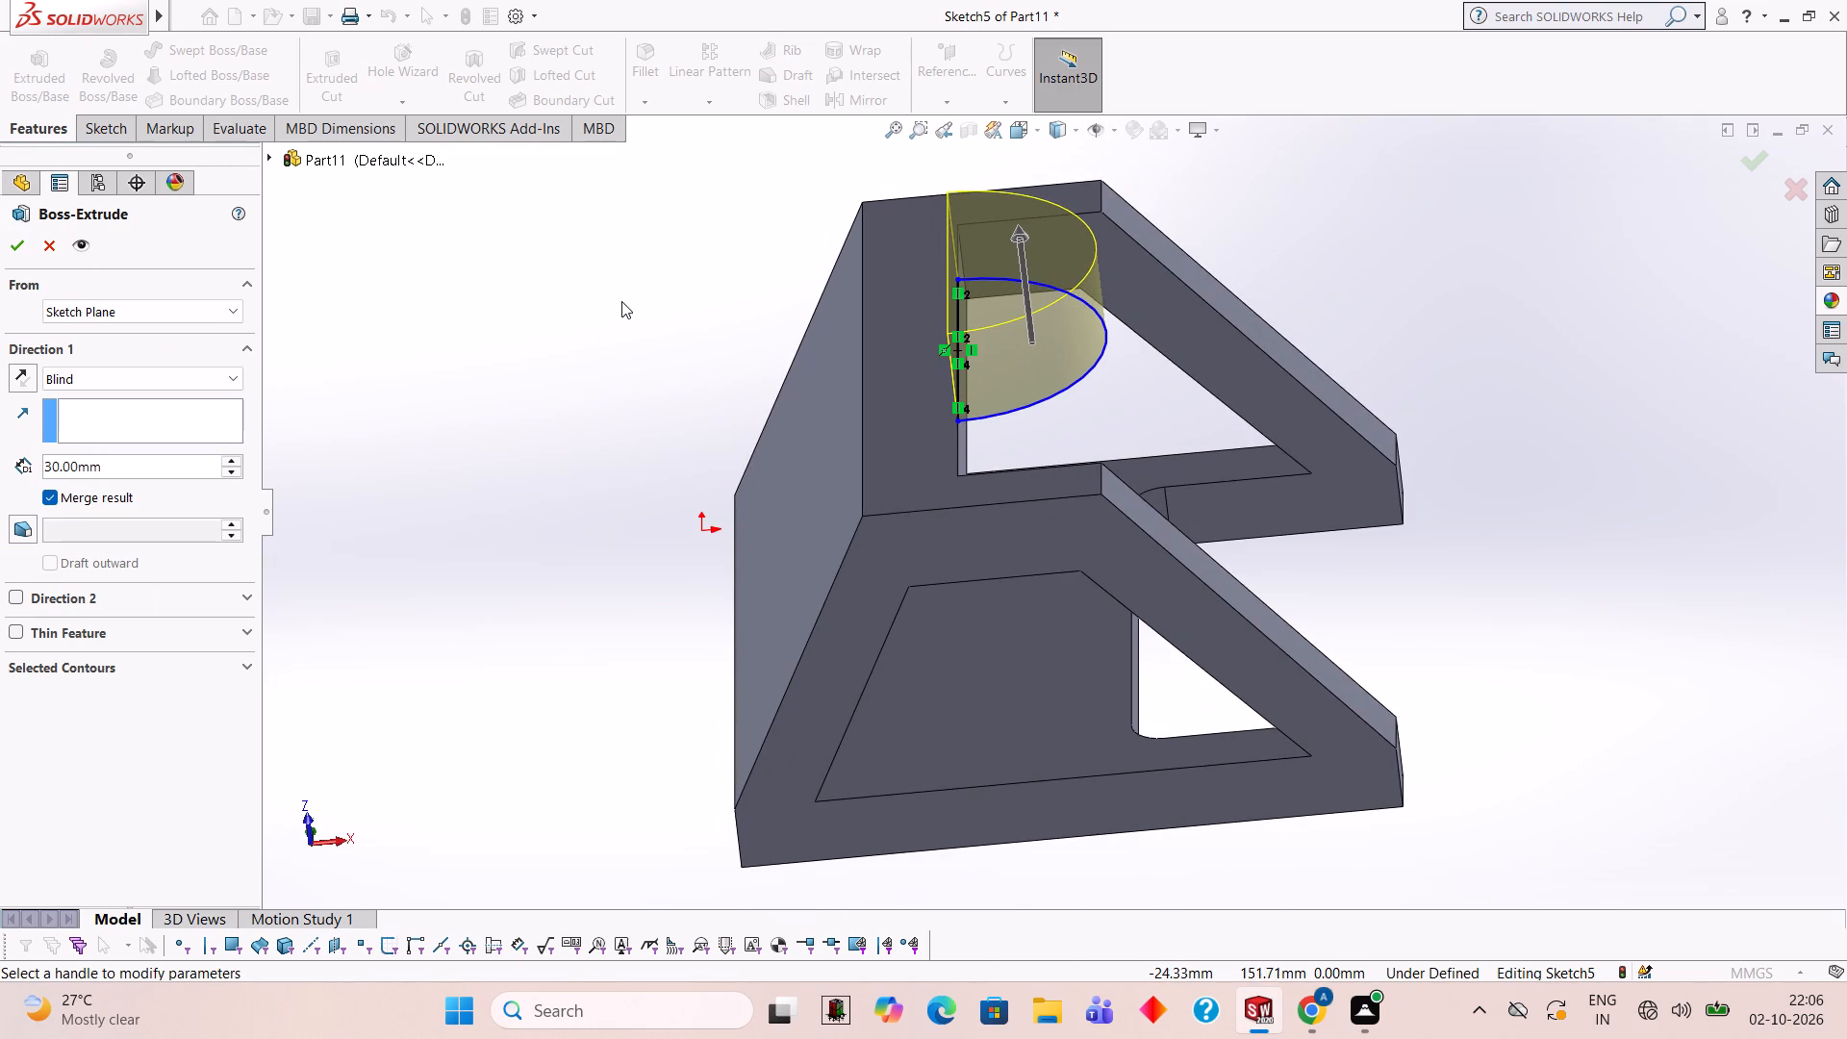
middle_click_drag(595, 433, 417, 488)
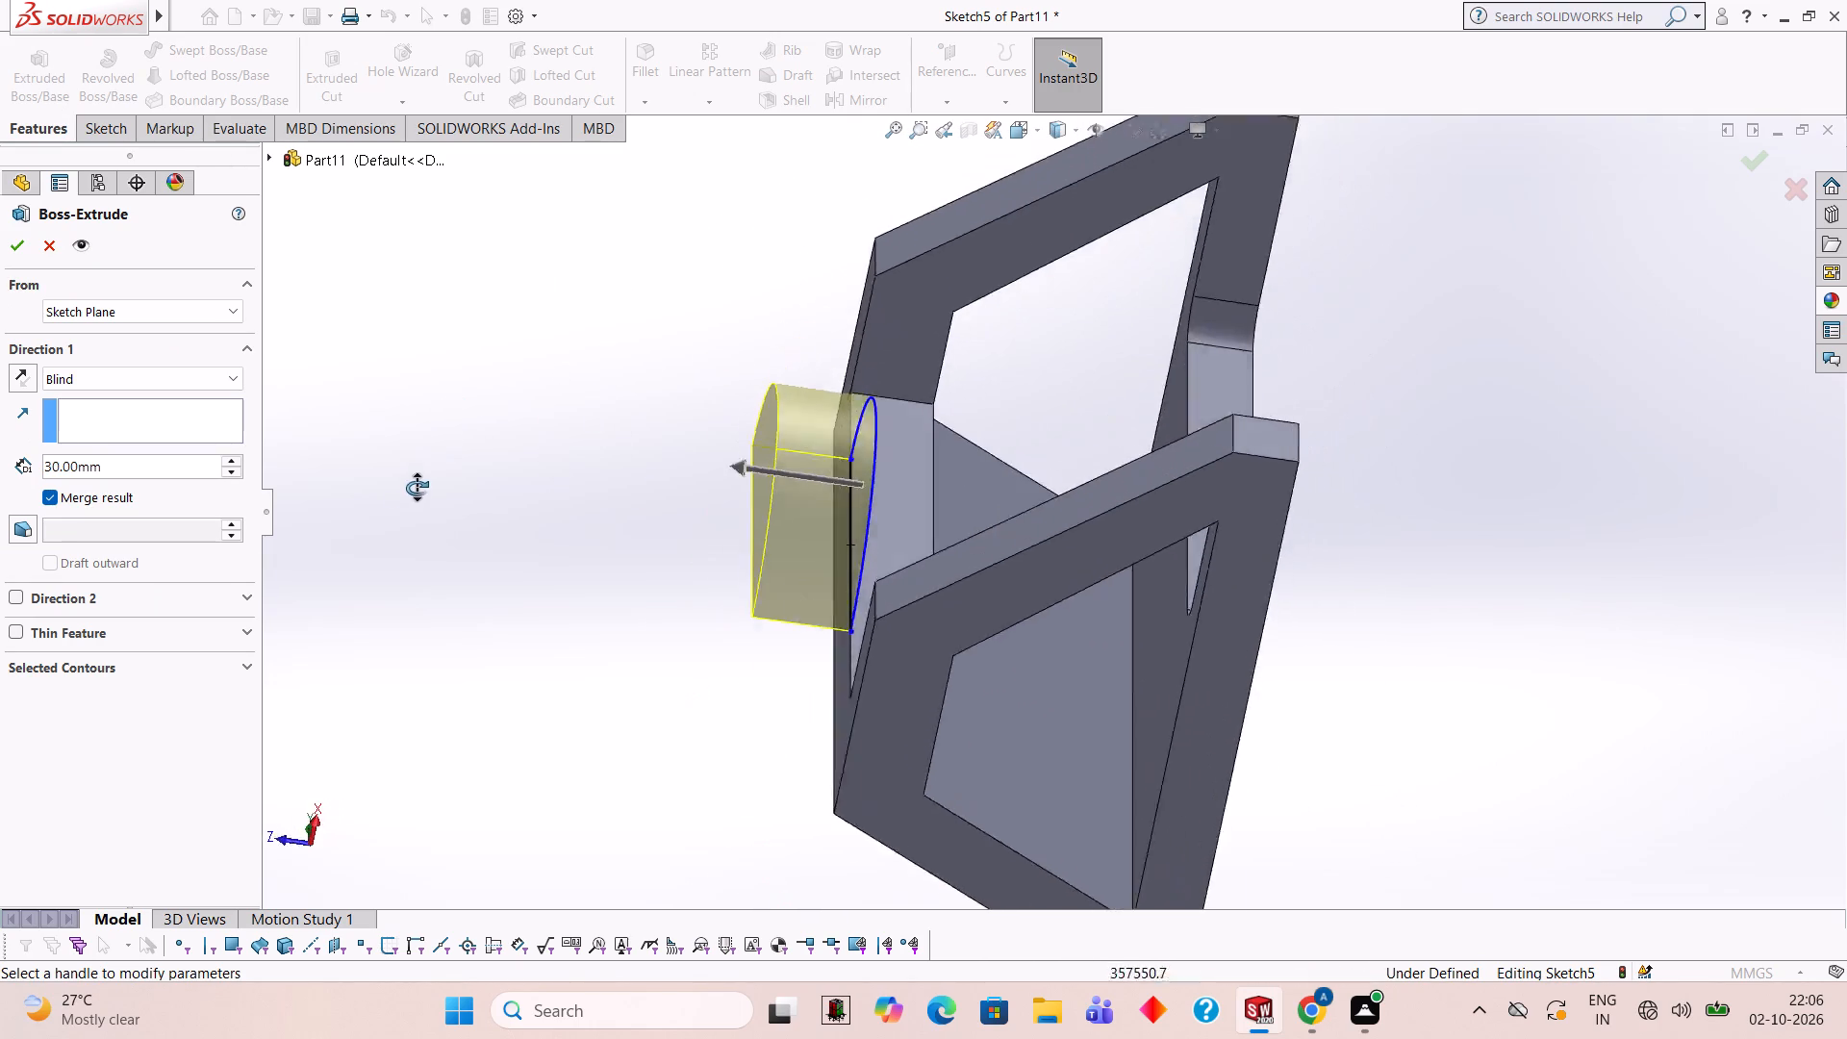
middle_click_drag(417, 488, 446, 527)
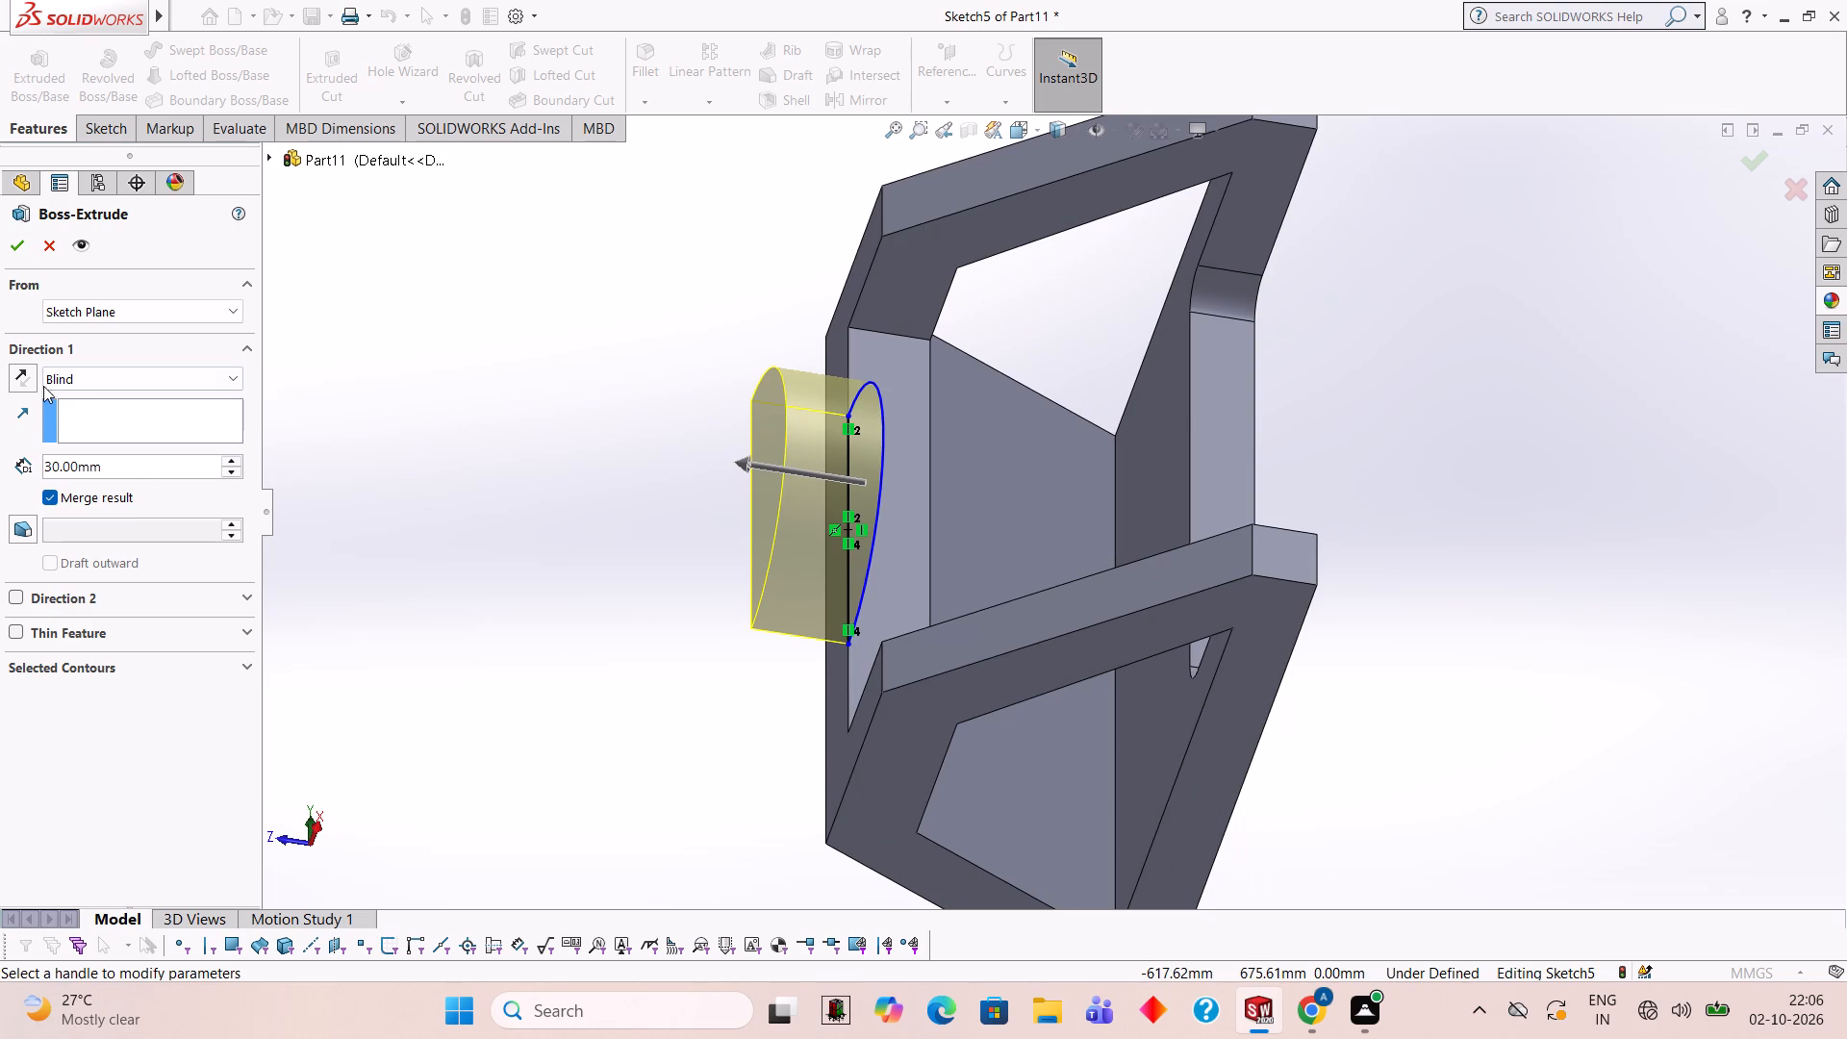
left_click(16, 363)
left_click(21, 364)
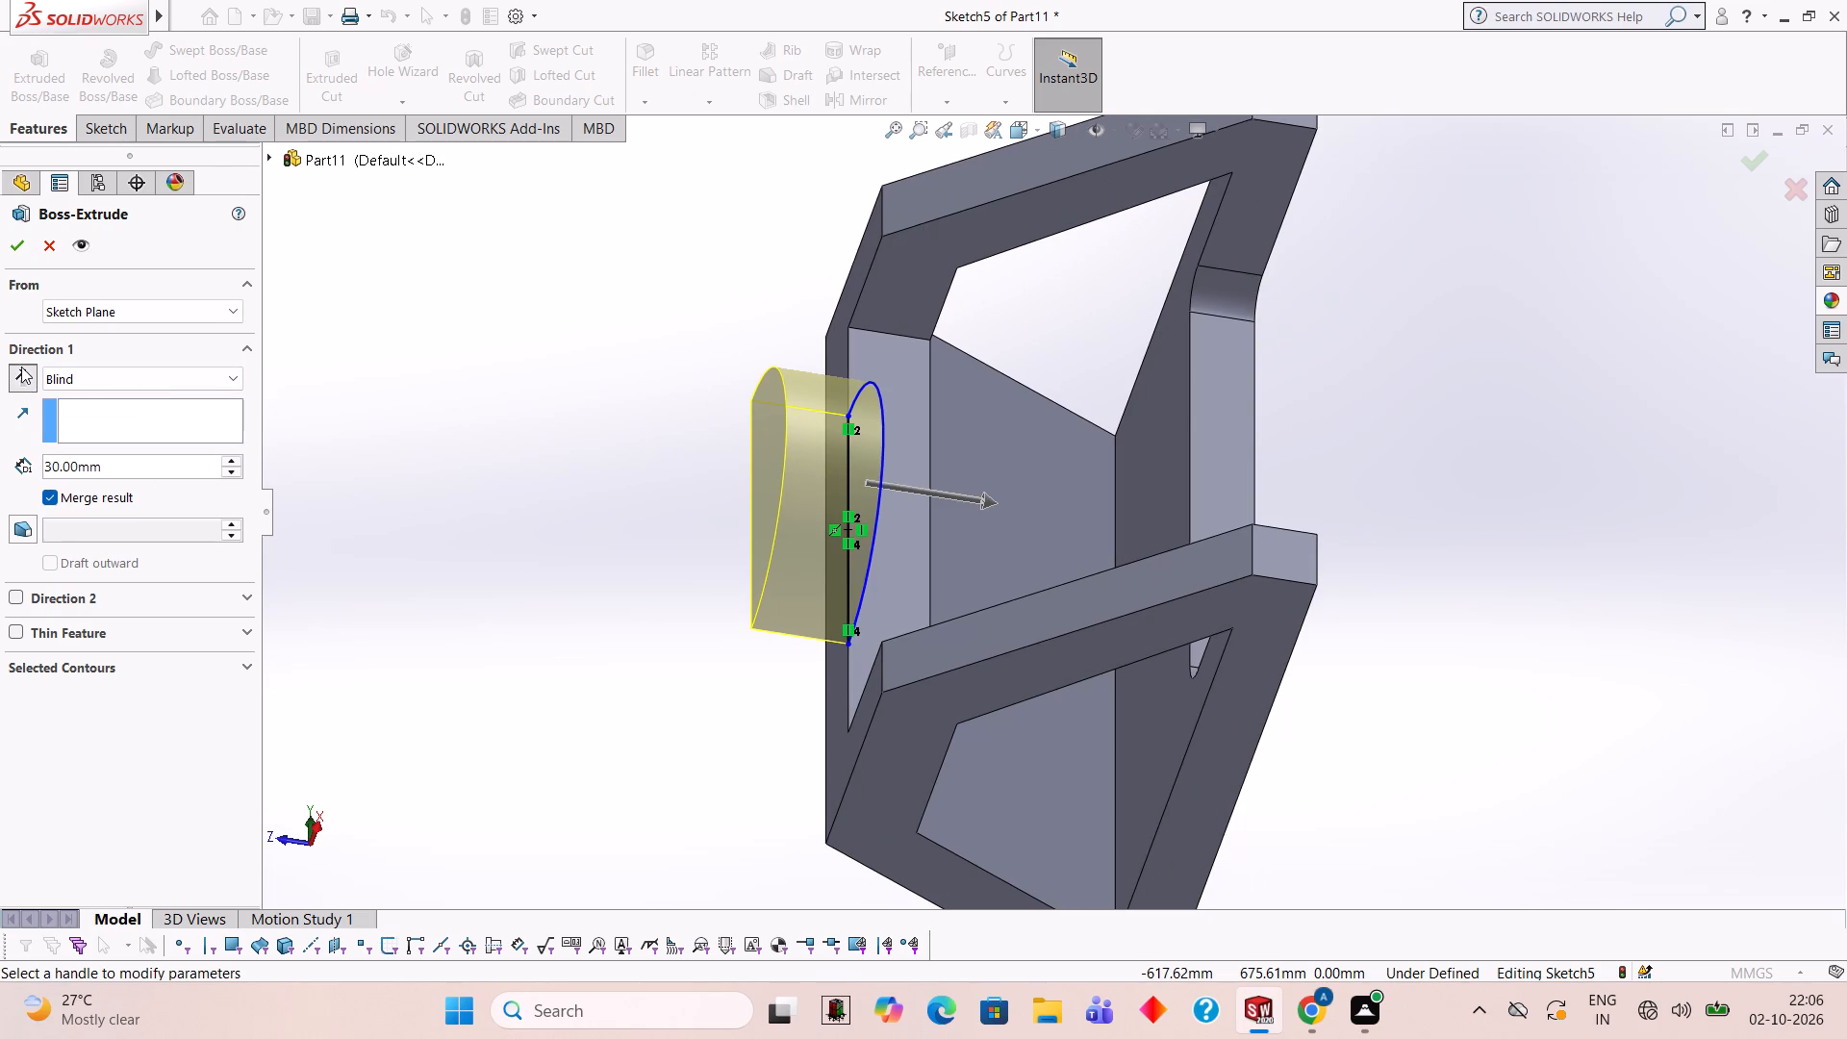
left_click(21, 239)
left_click(403, 436)
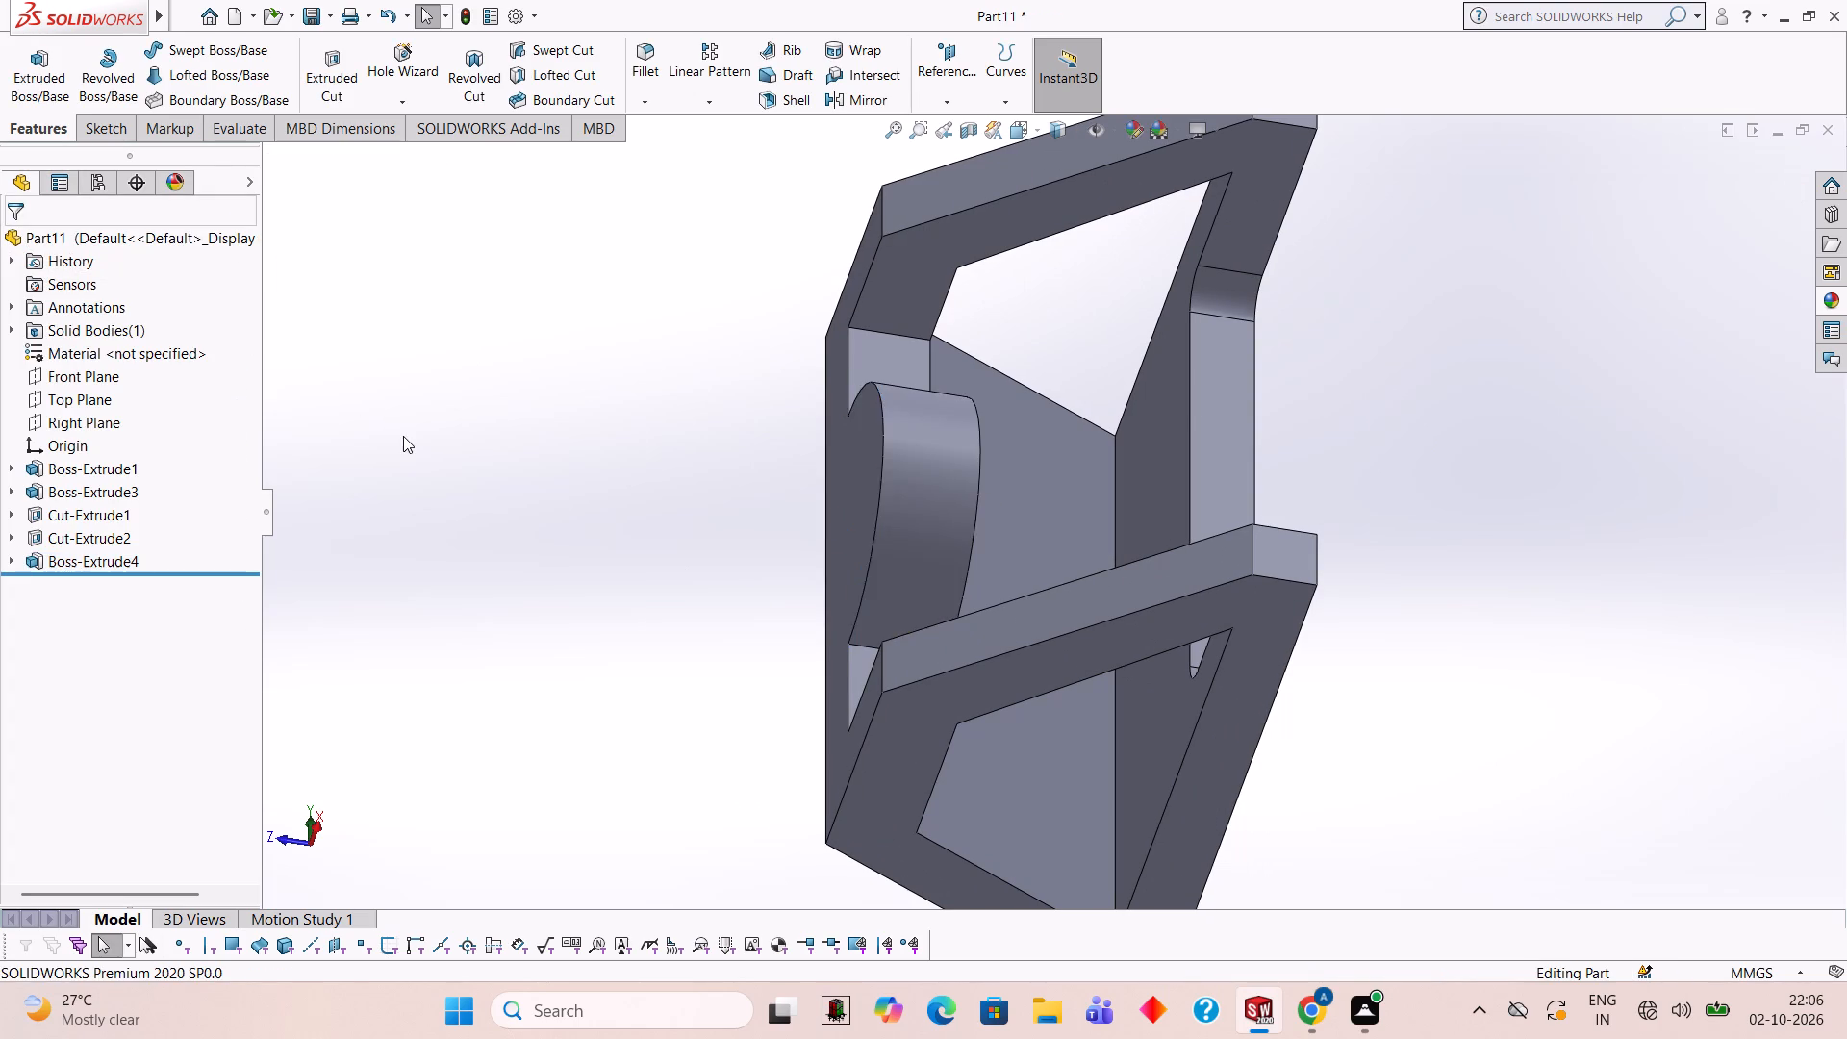
Start a sketch on the flat C-shaped face that joins the semicircular boss, viewed face-on.
middle_click_drag(404, 434, 564, 430)
scroll(564, 417, "up", 2)
scroll(622, 551, "up", 2)
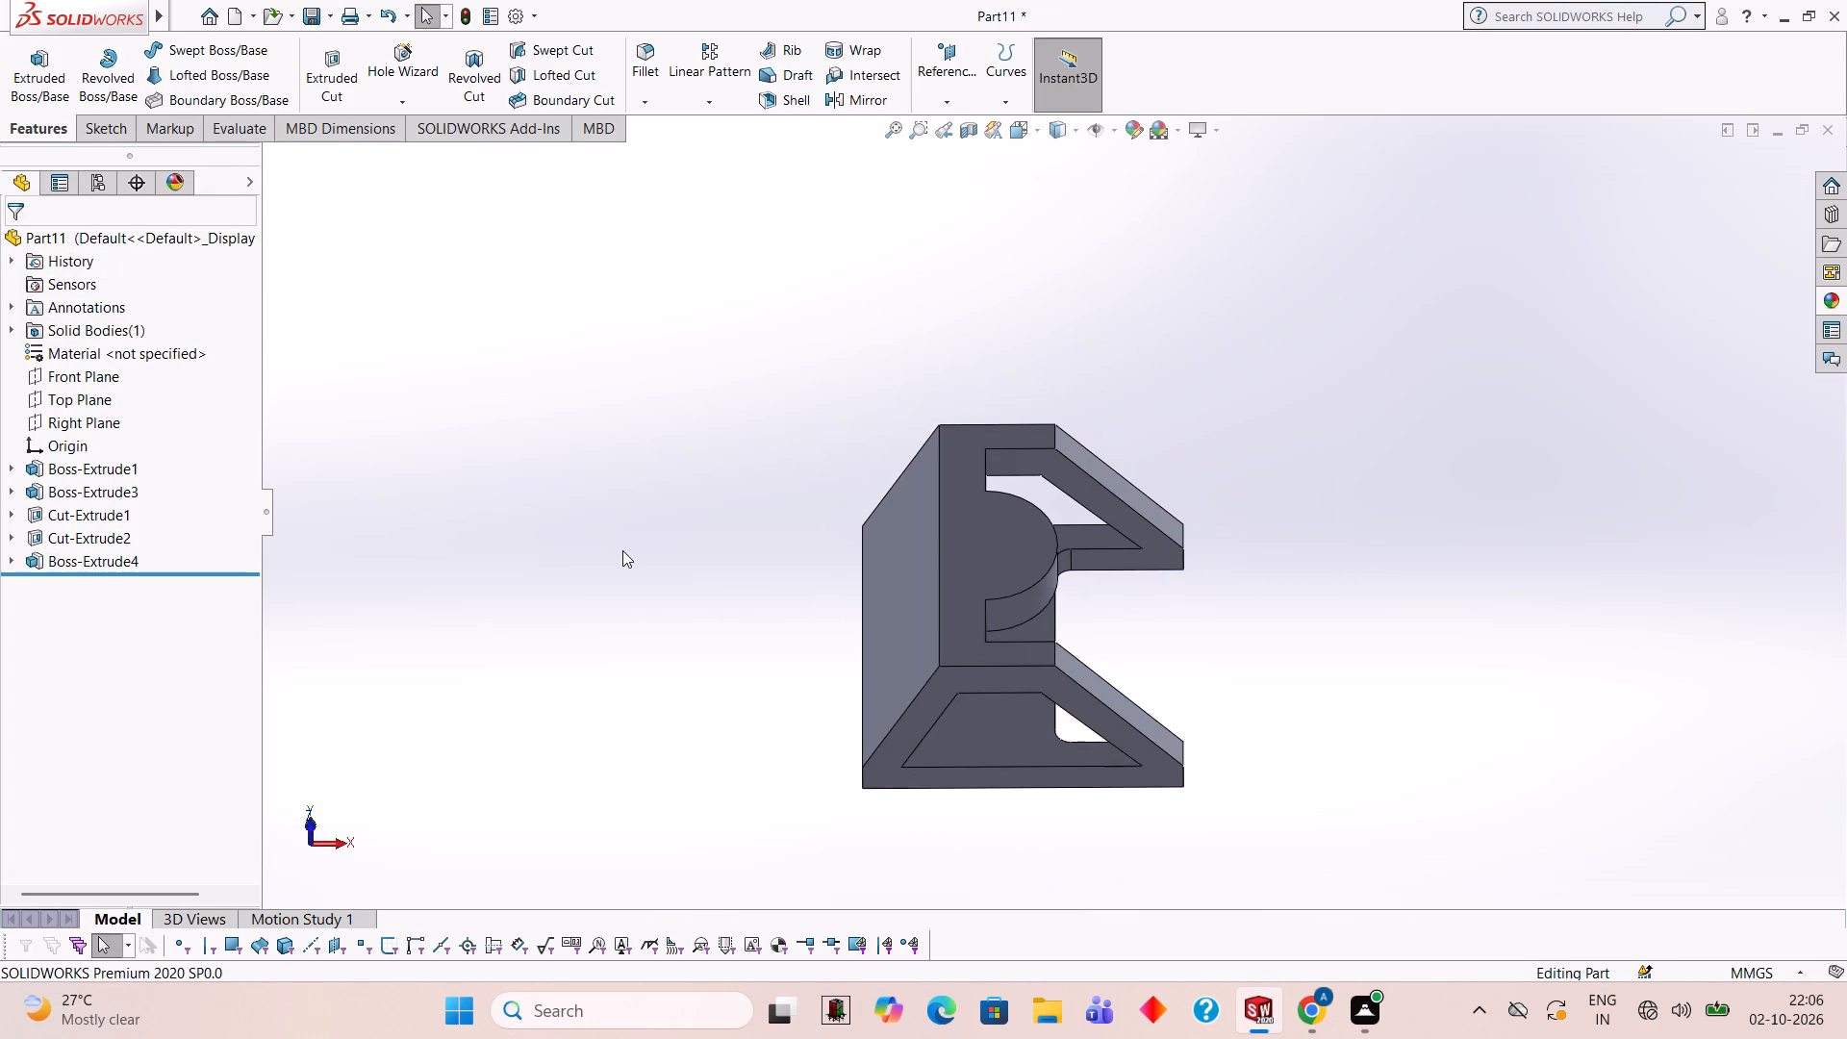
middle_click_drag(590, 450, 579, 517)
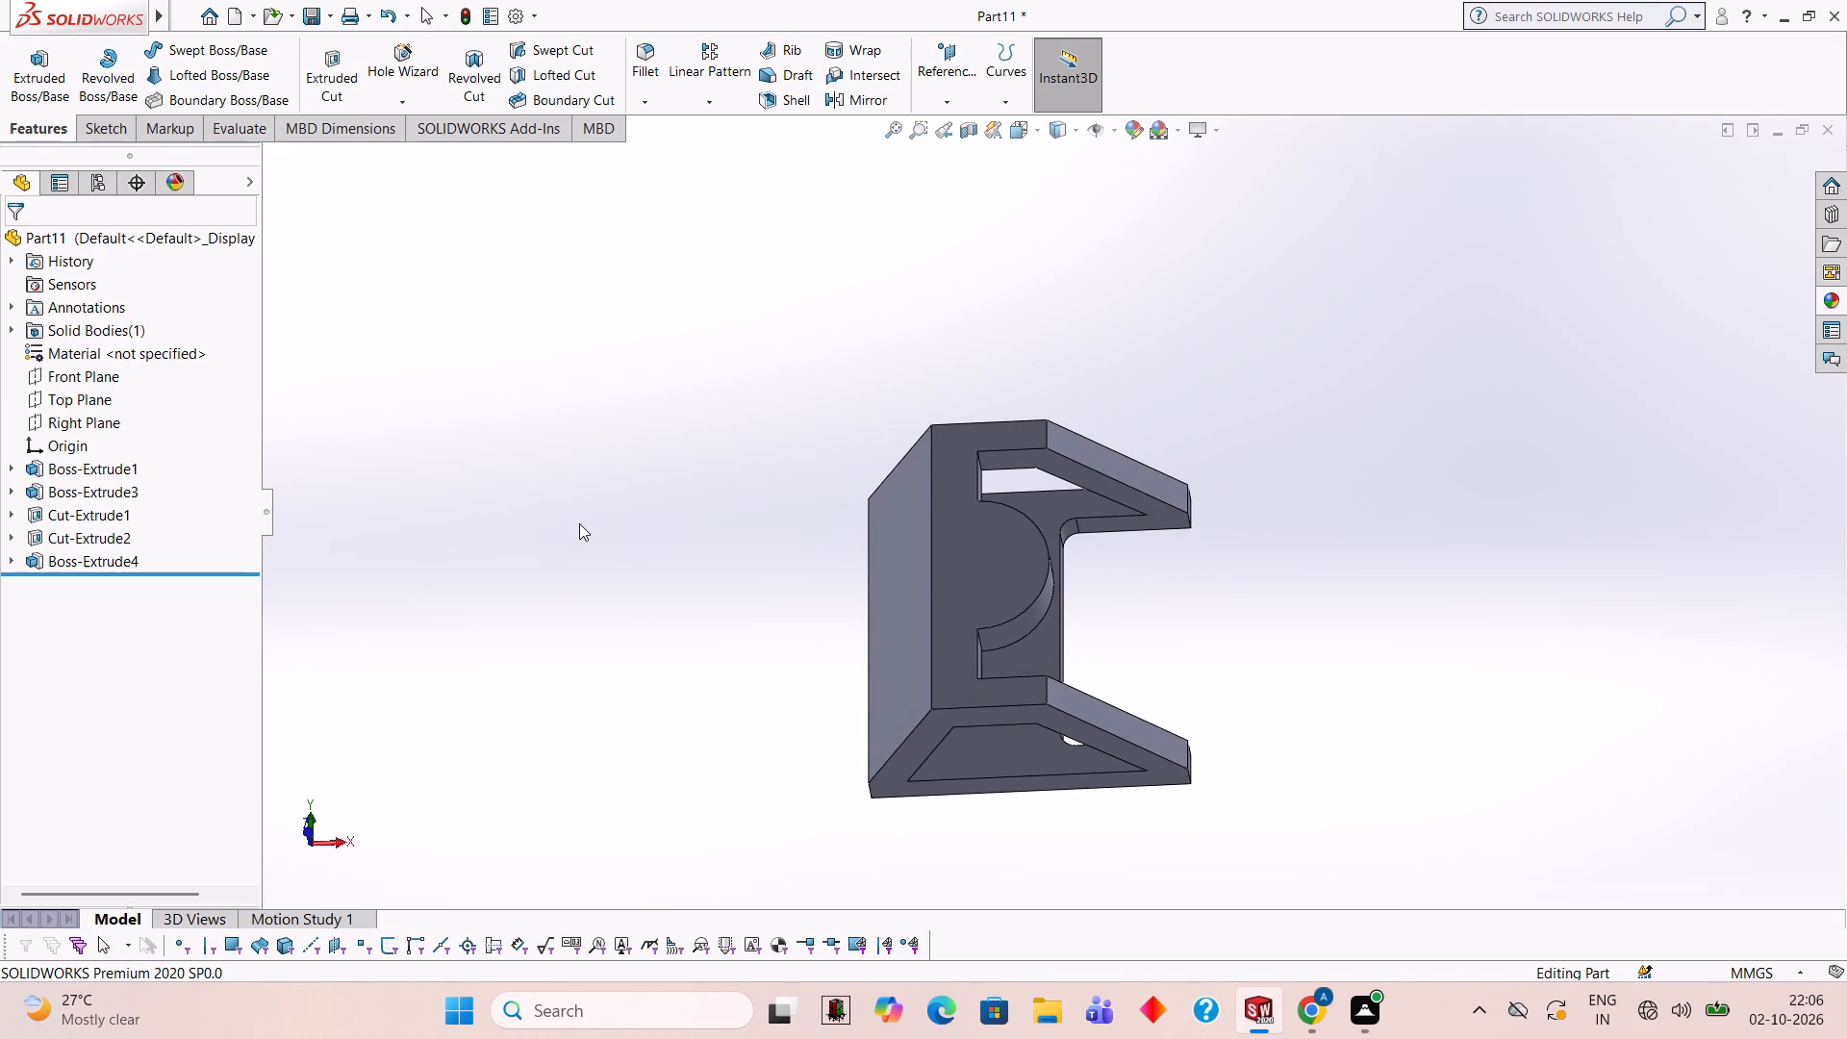
scroll(1039, 425, "down", 2)
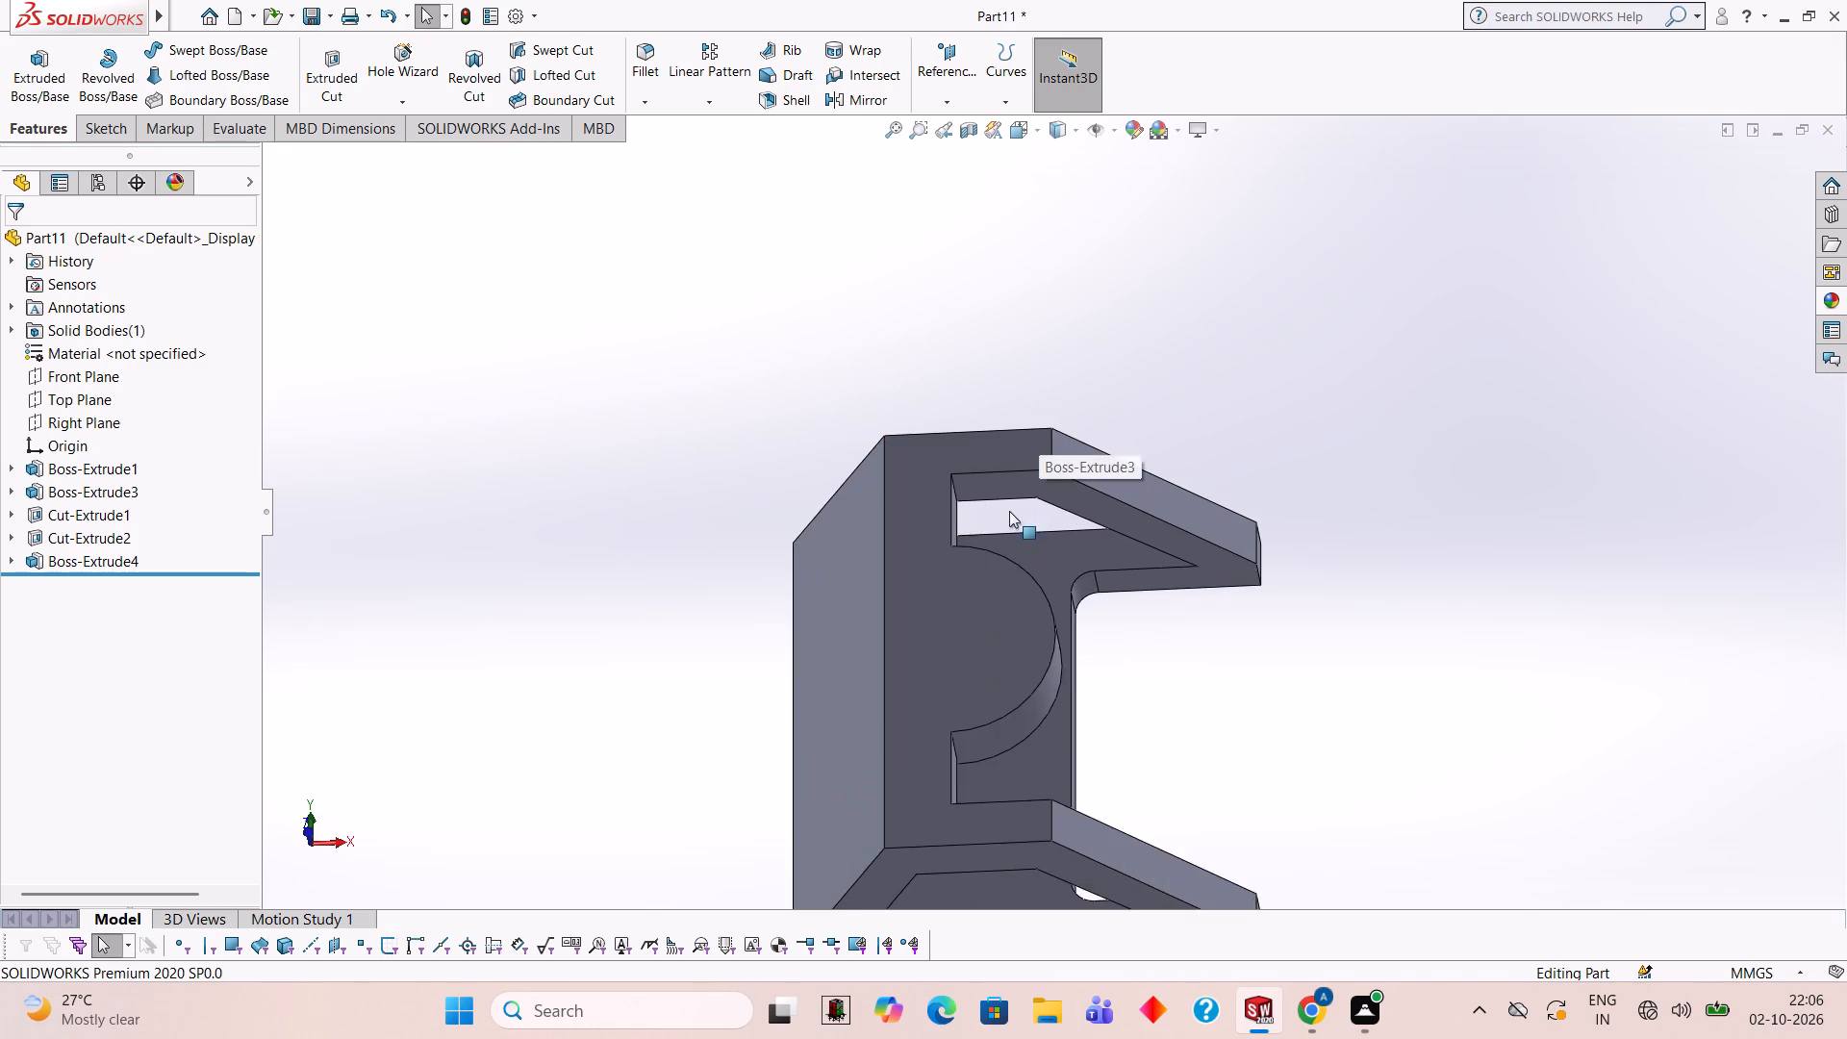
scroll(1010, 518, "down", 3)
middle_click_drag(992, 519, 936, 554)
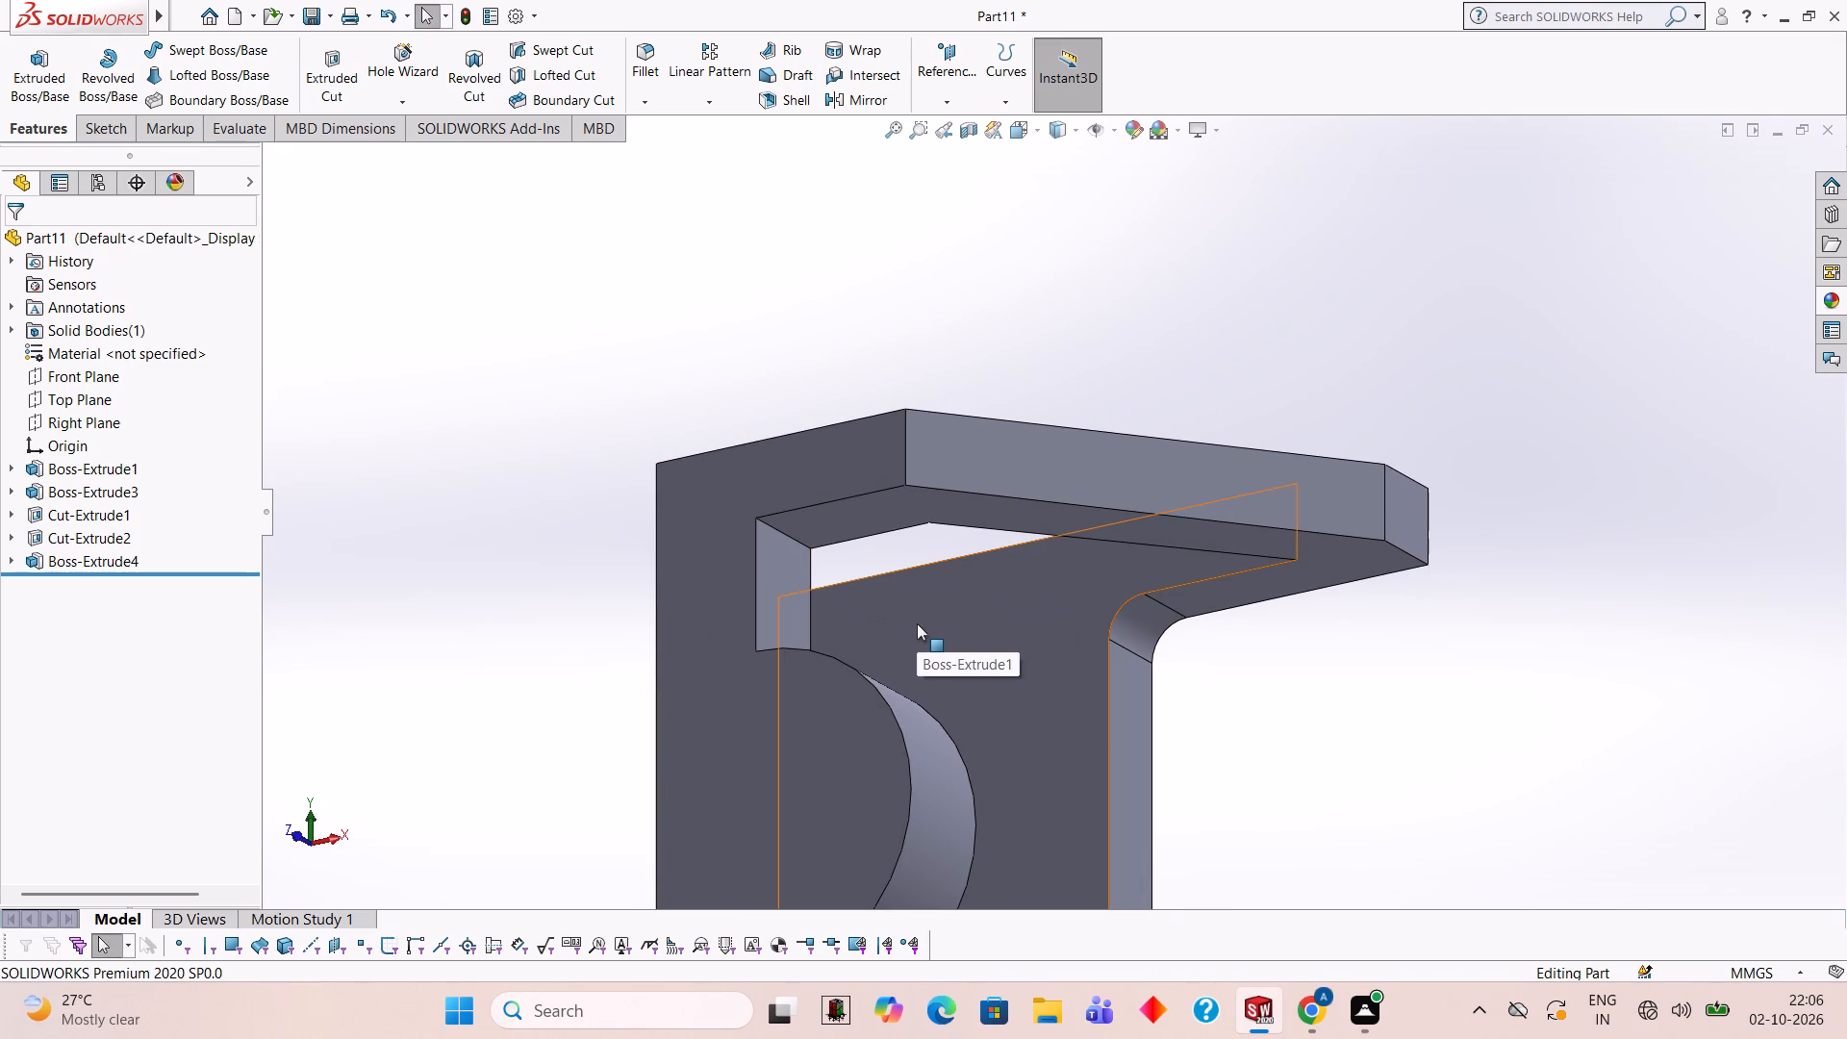
left_click(721, 568)
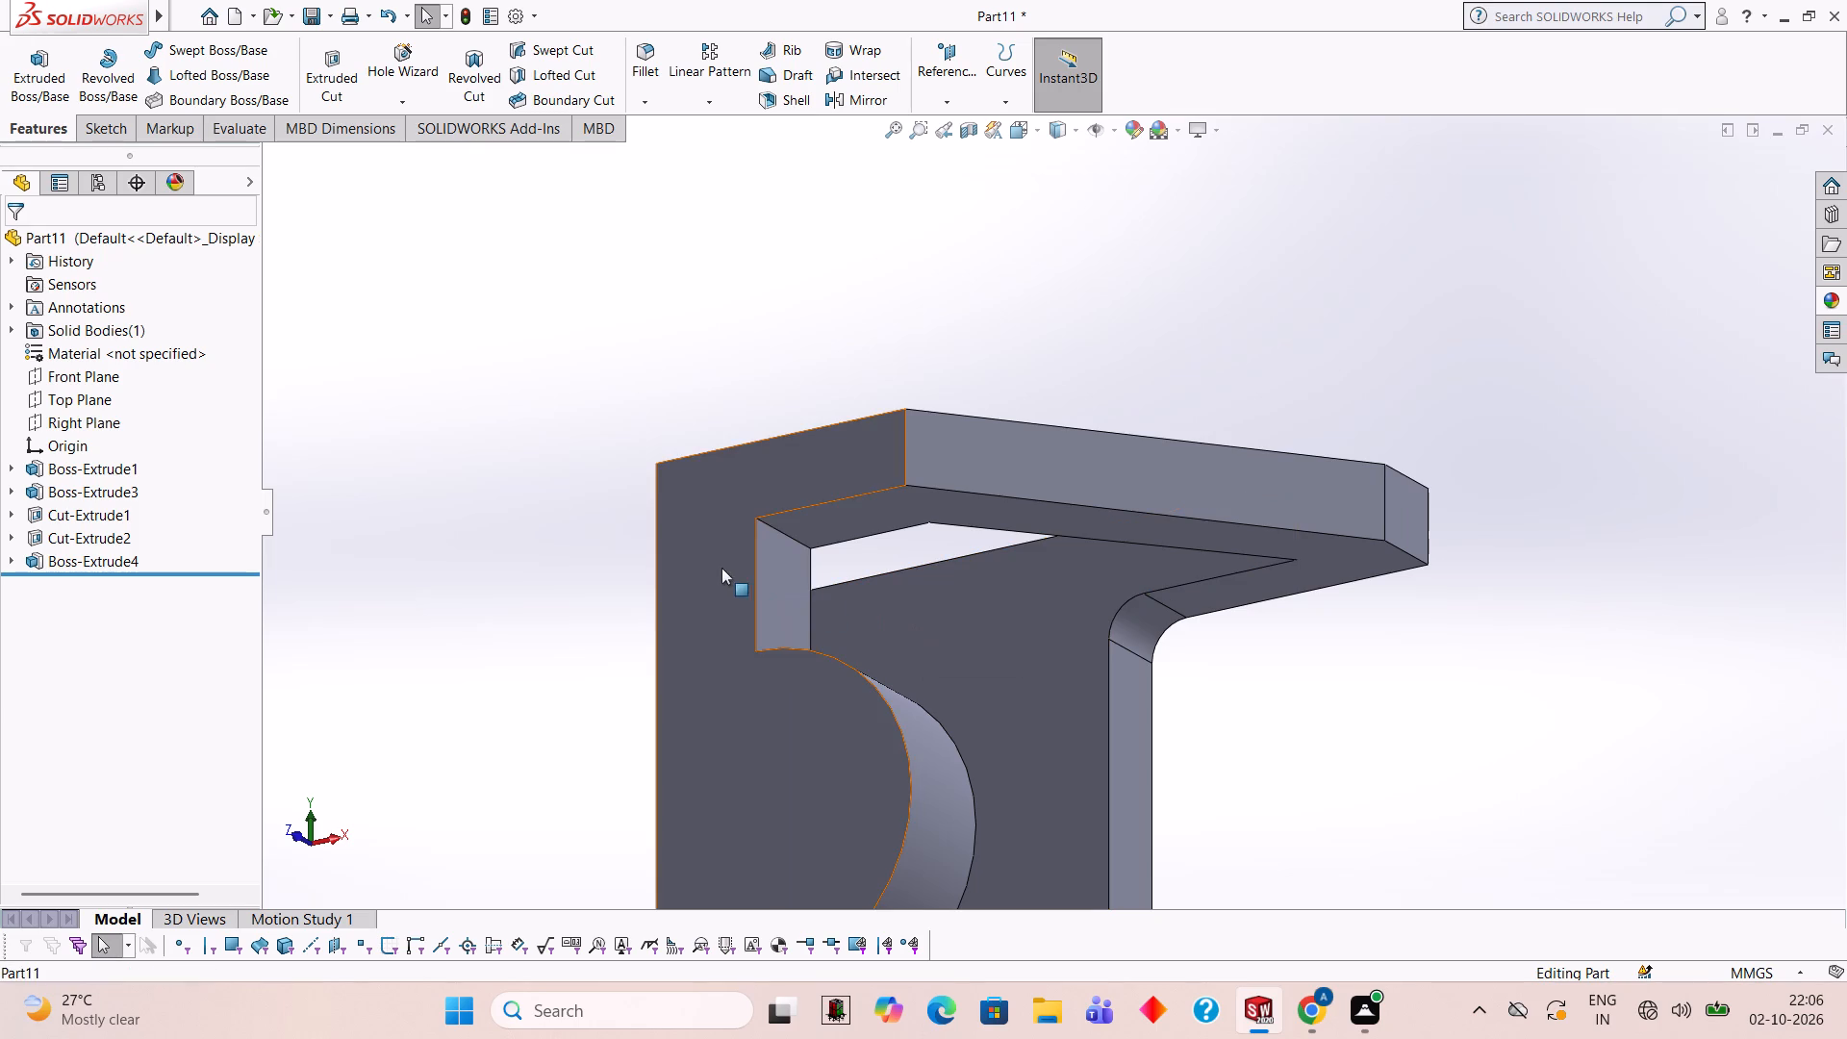
left_click(813, 512)
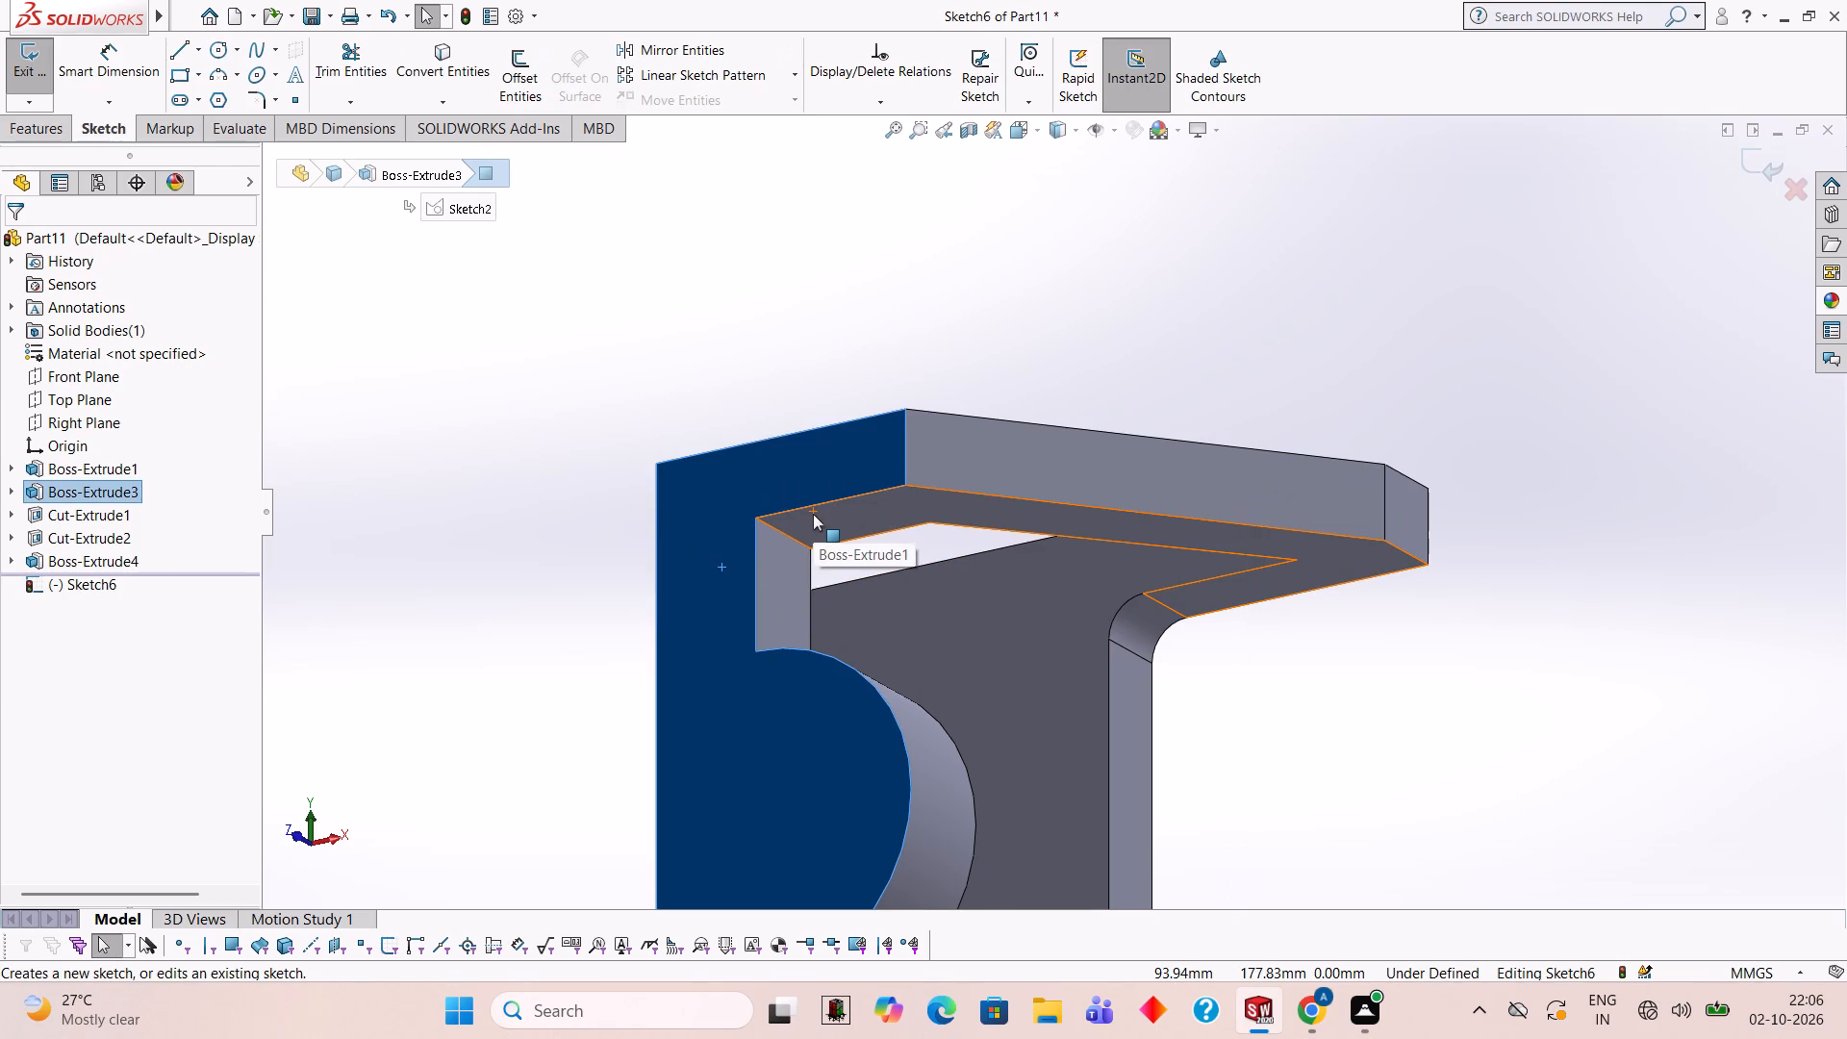
key("ctrl+8")
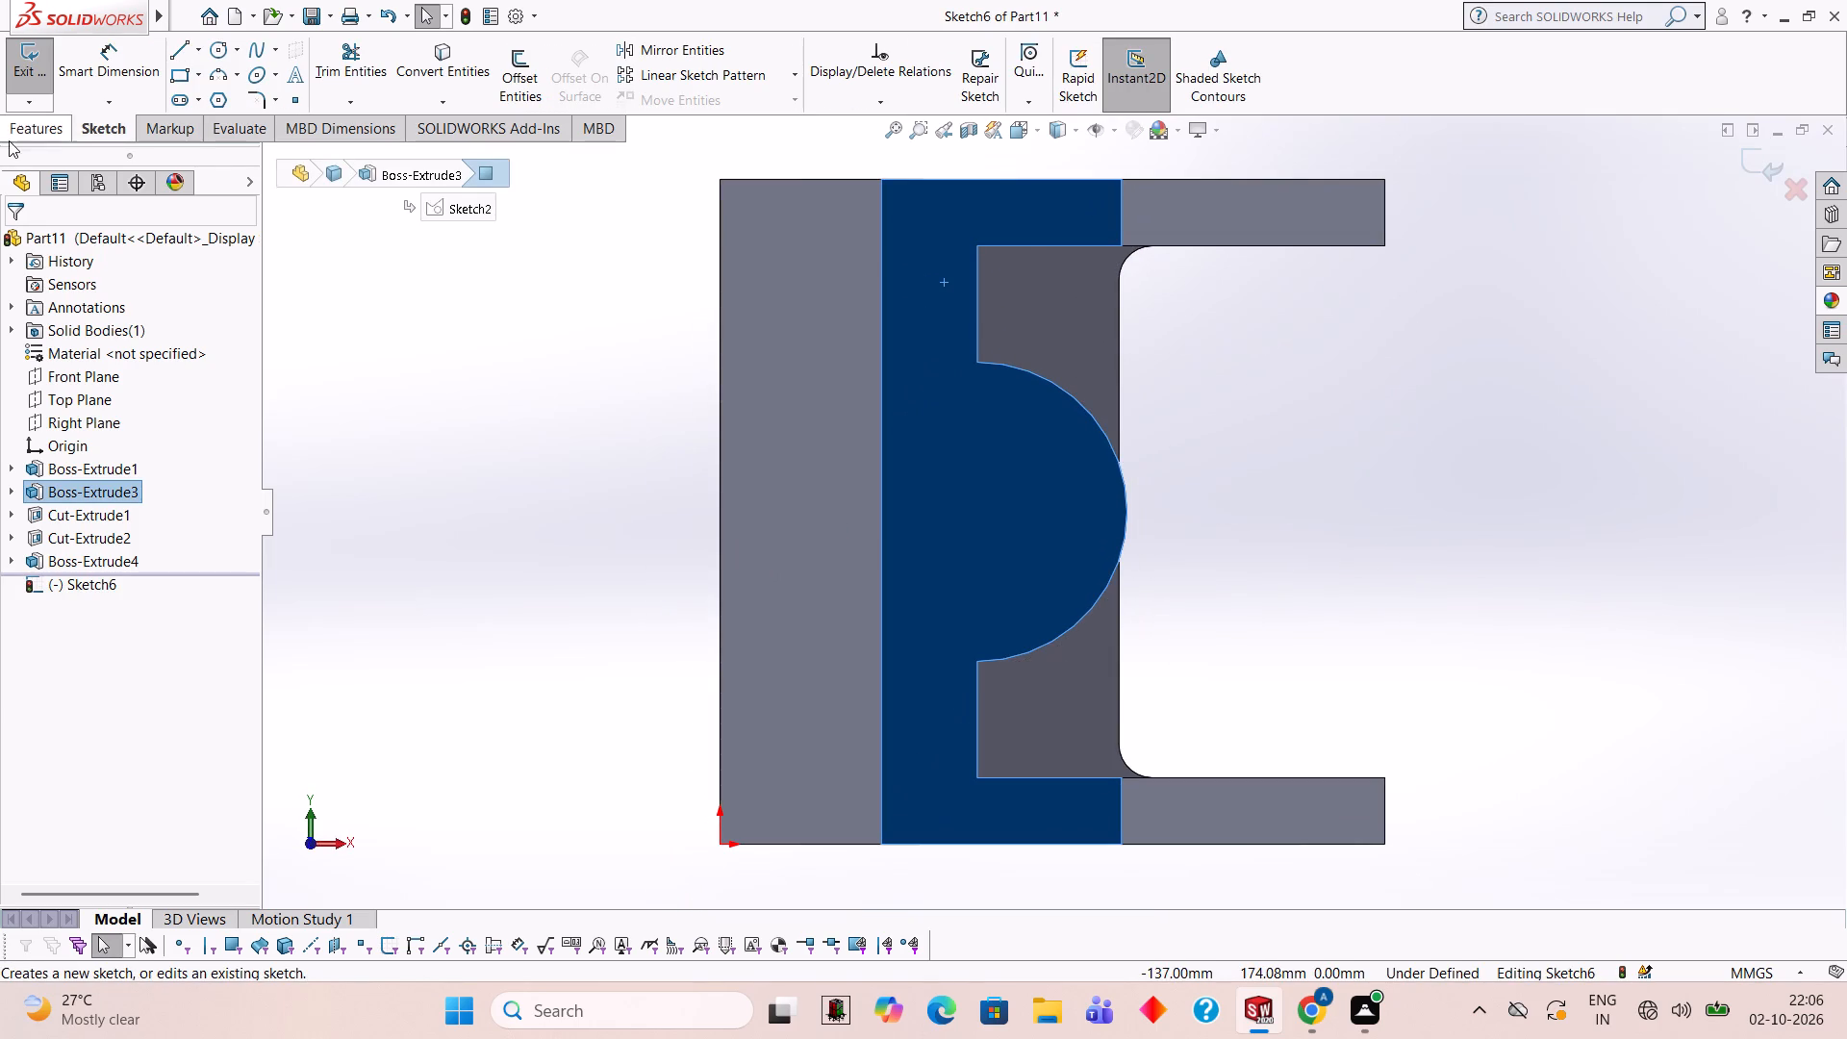
left_click(522, 273)
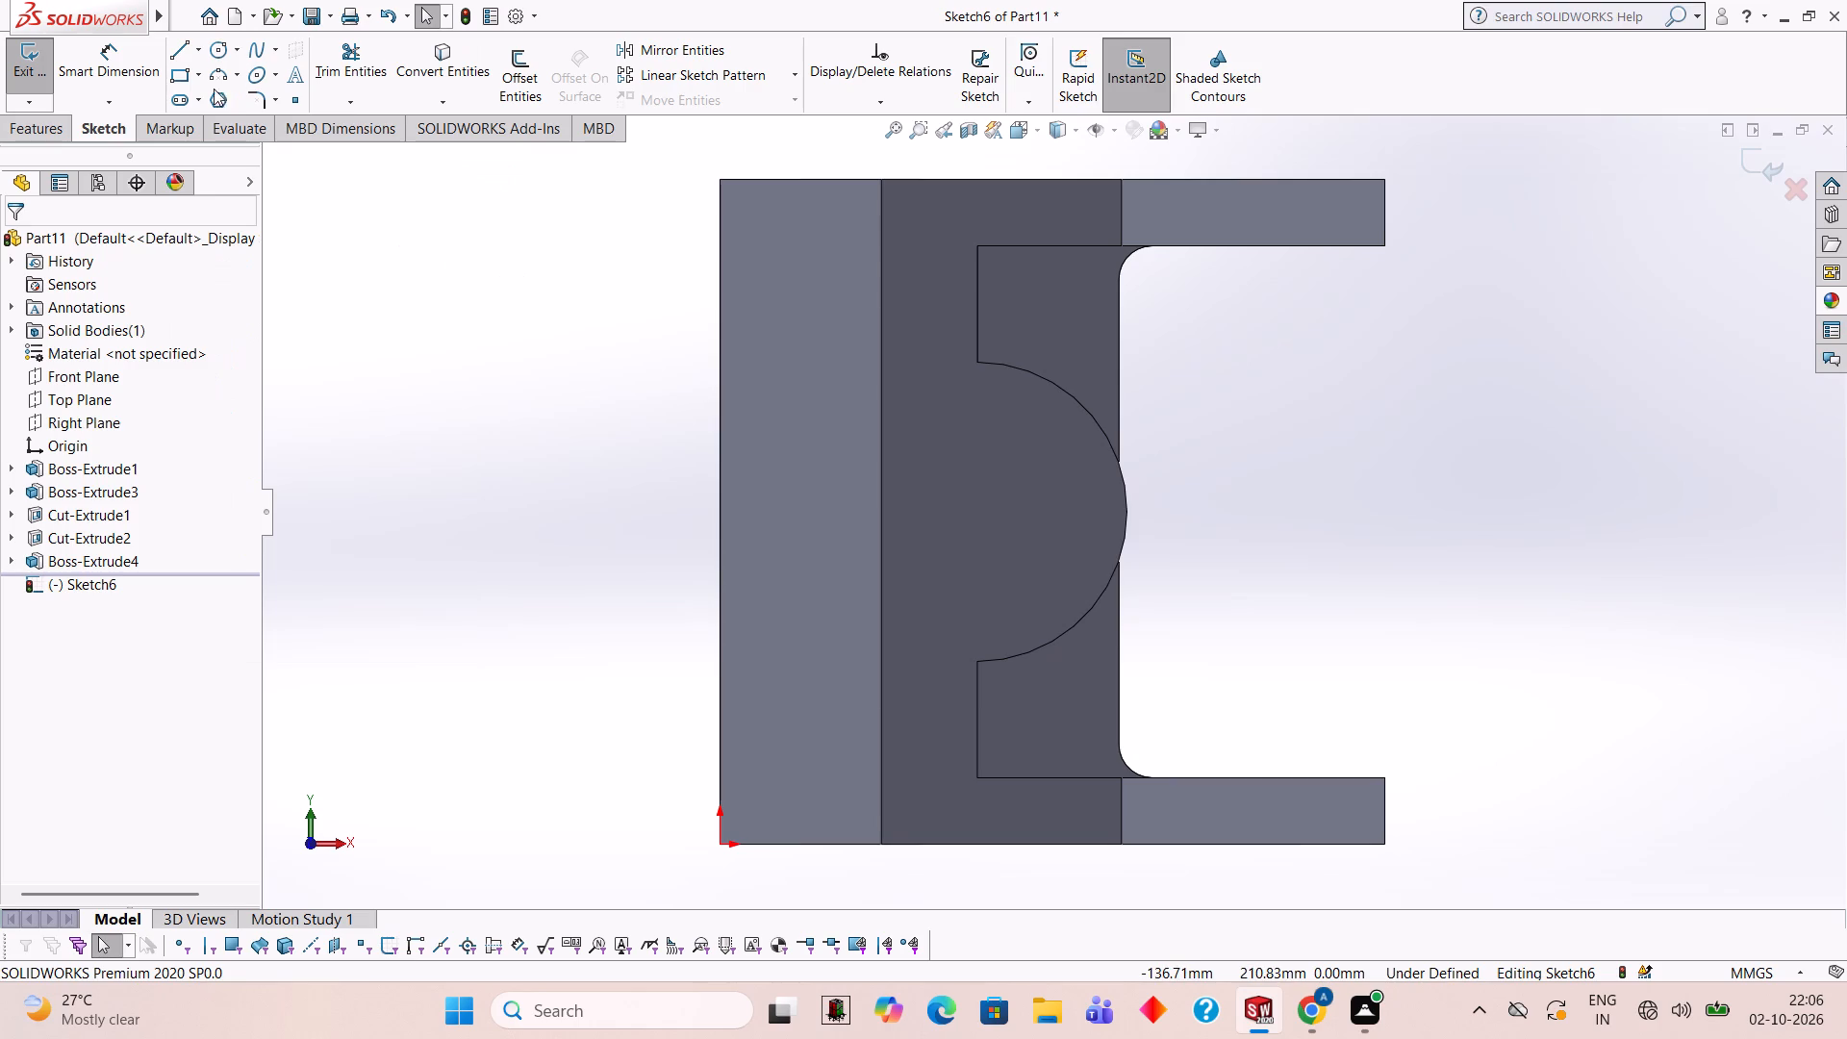
Draw a 35 mm vertical line from the boss's upper end to the opening's upper corner, and a horizontal line about 43 mm along its edge.
left_click(185, 48)
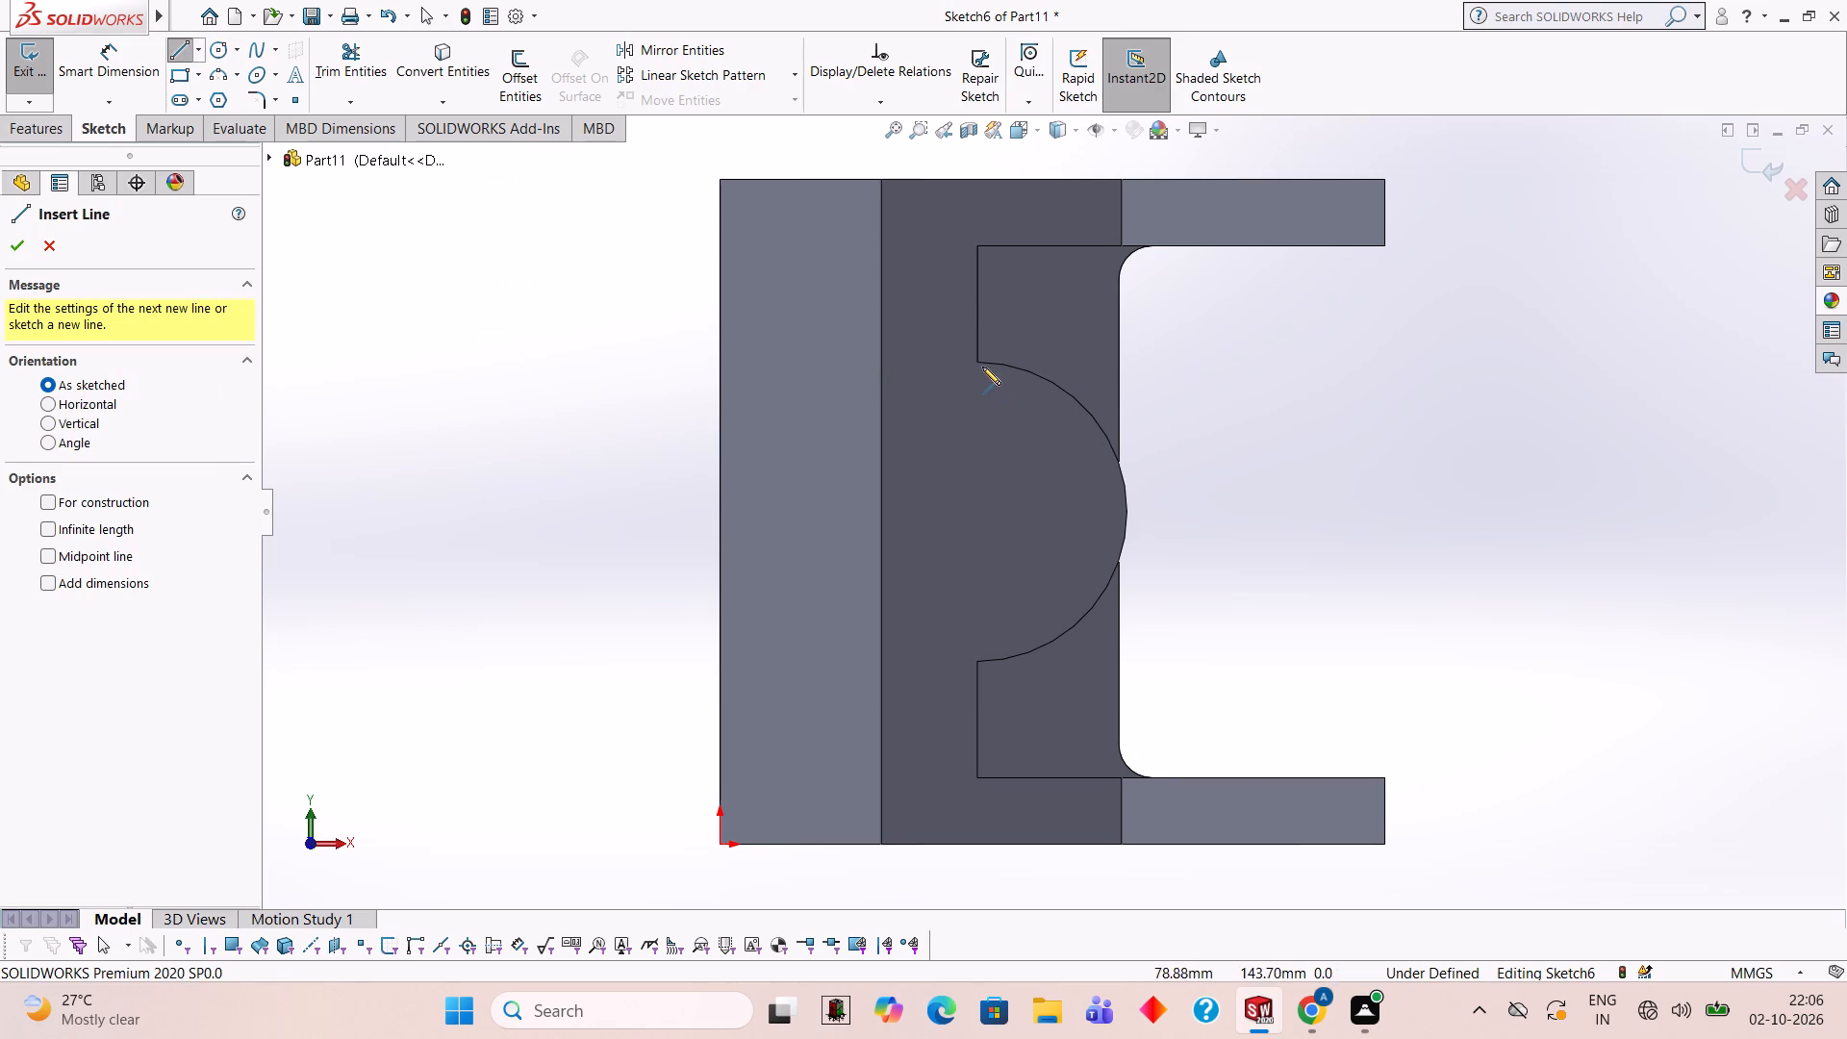
left_click(976, 359)
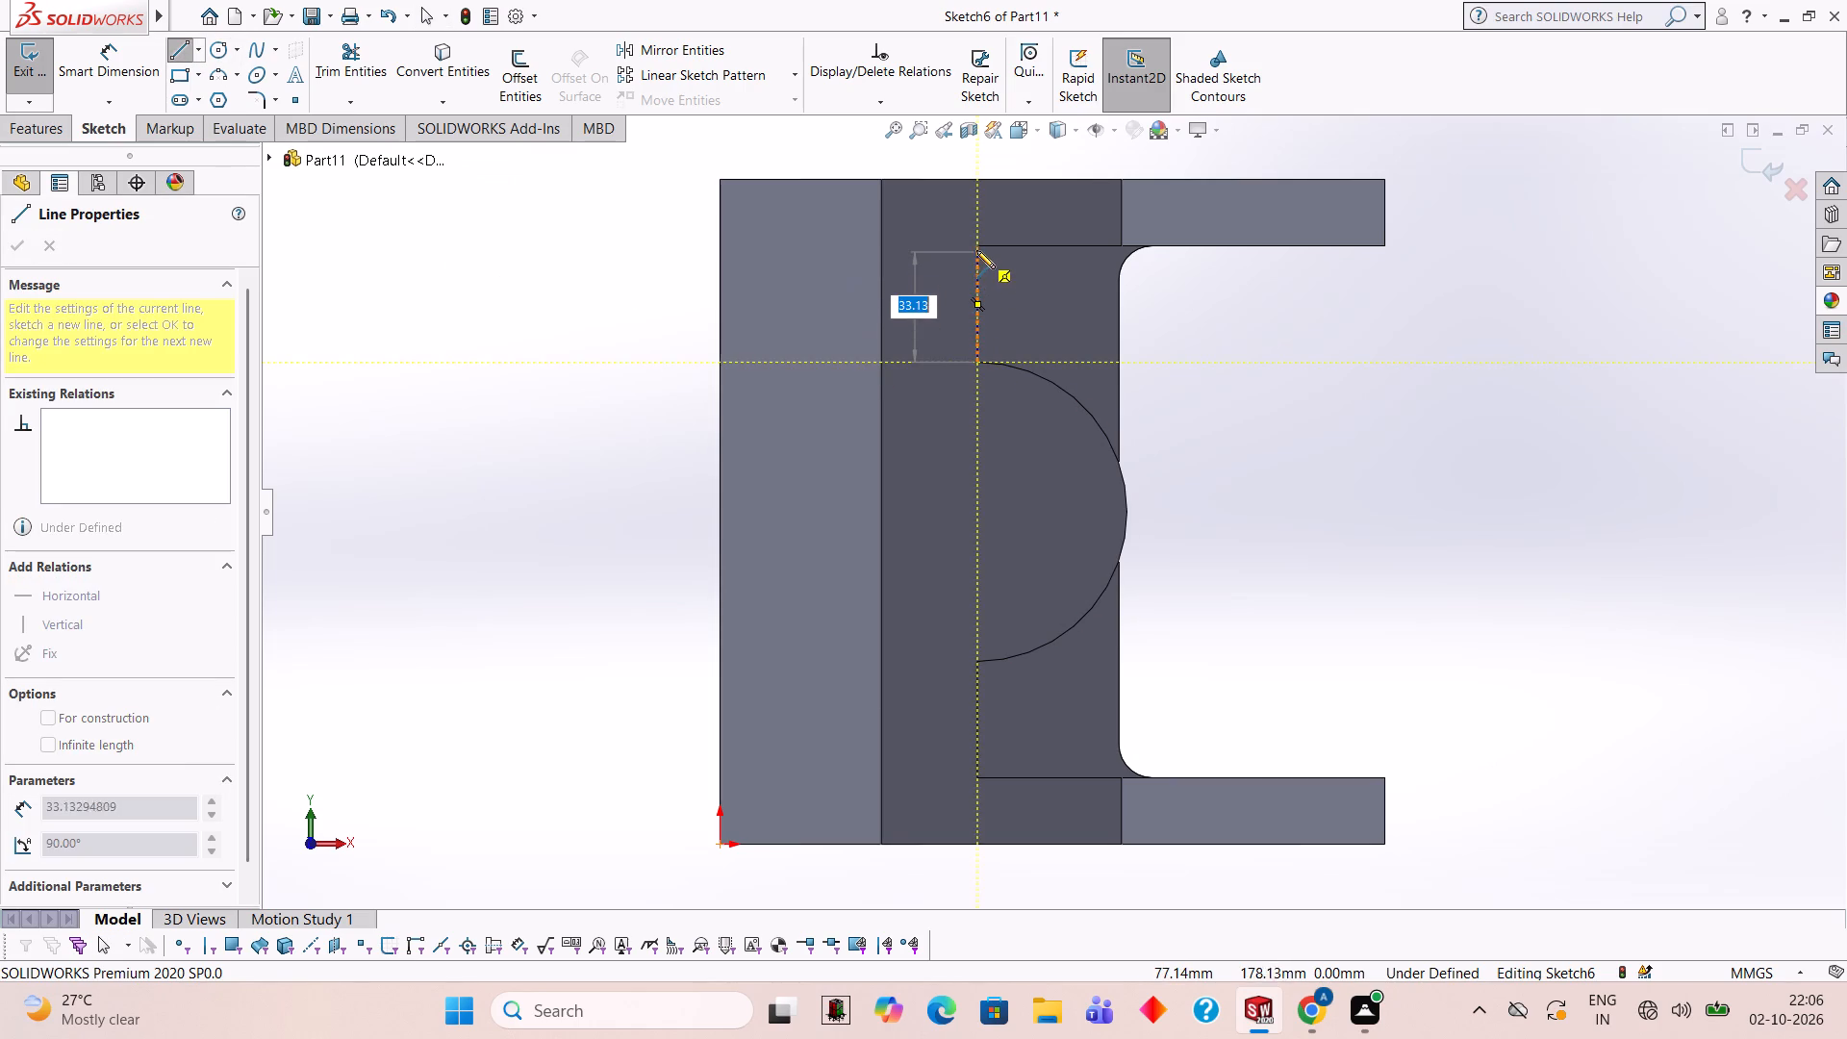
left_click(976, 245)
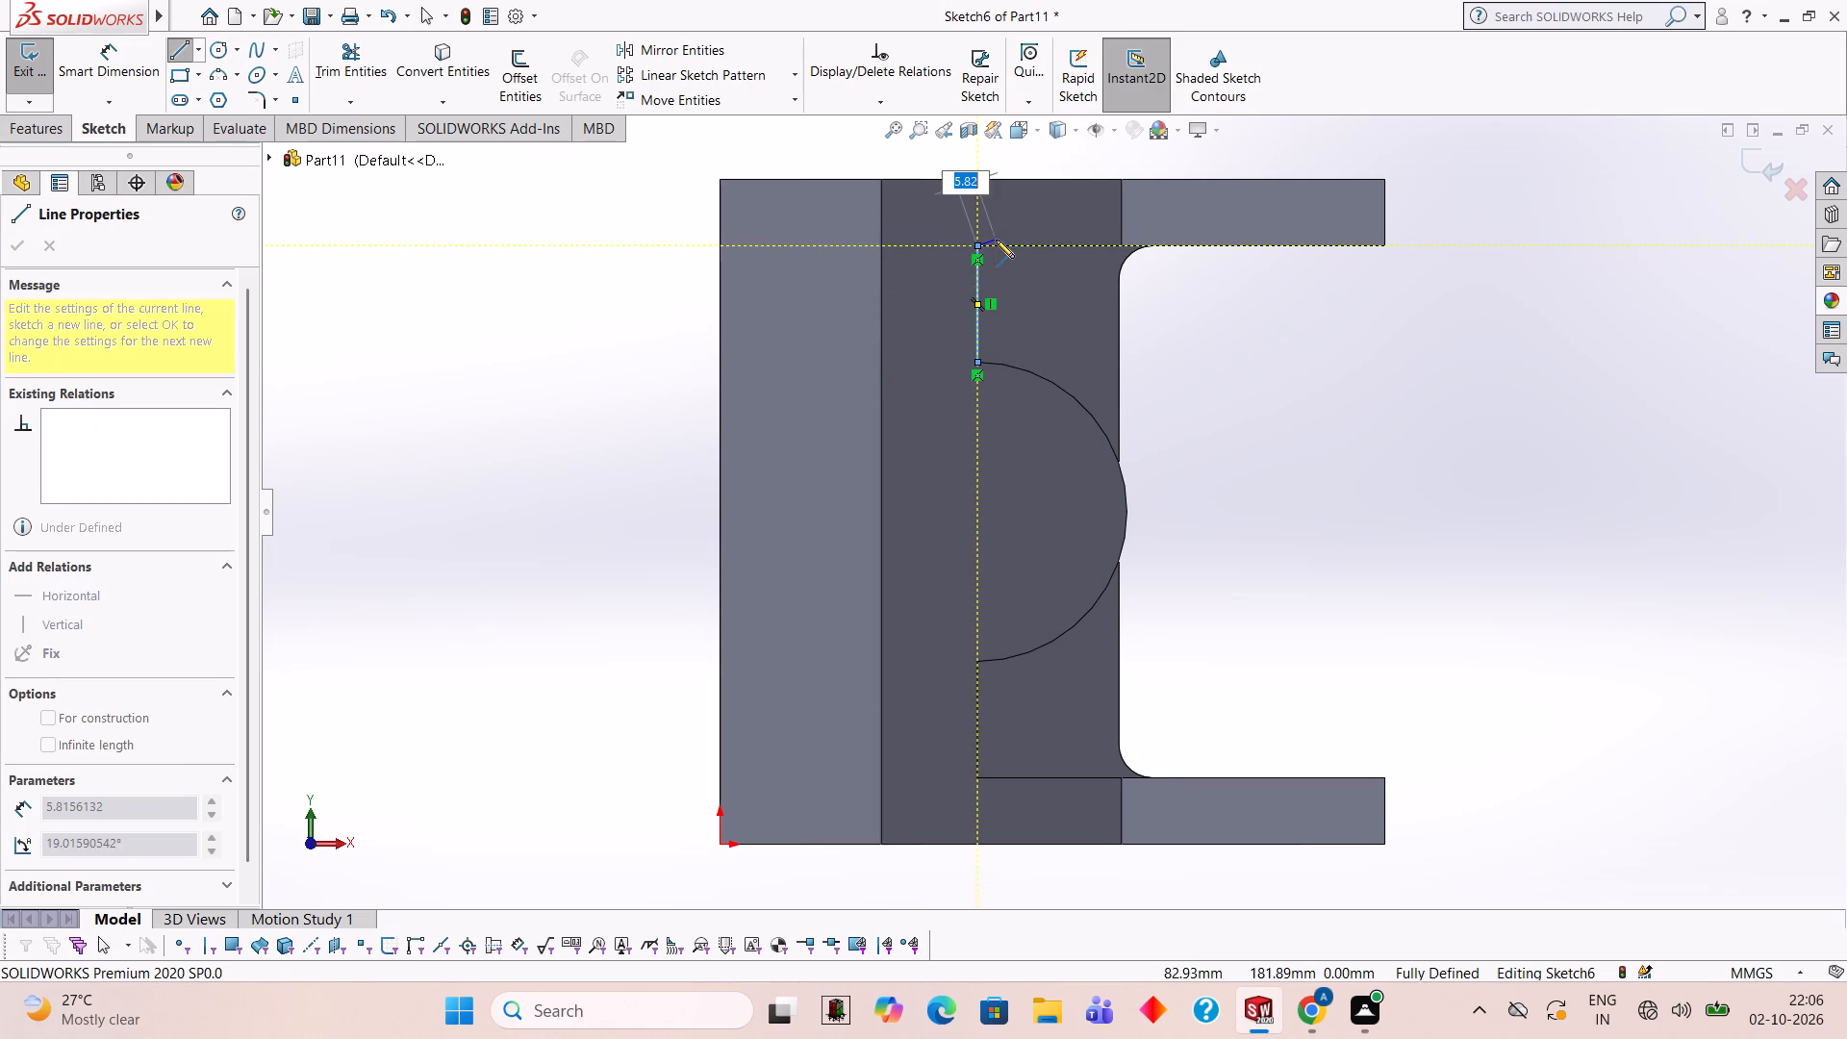
left_click(1120, 241)
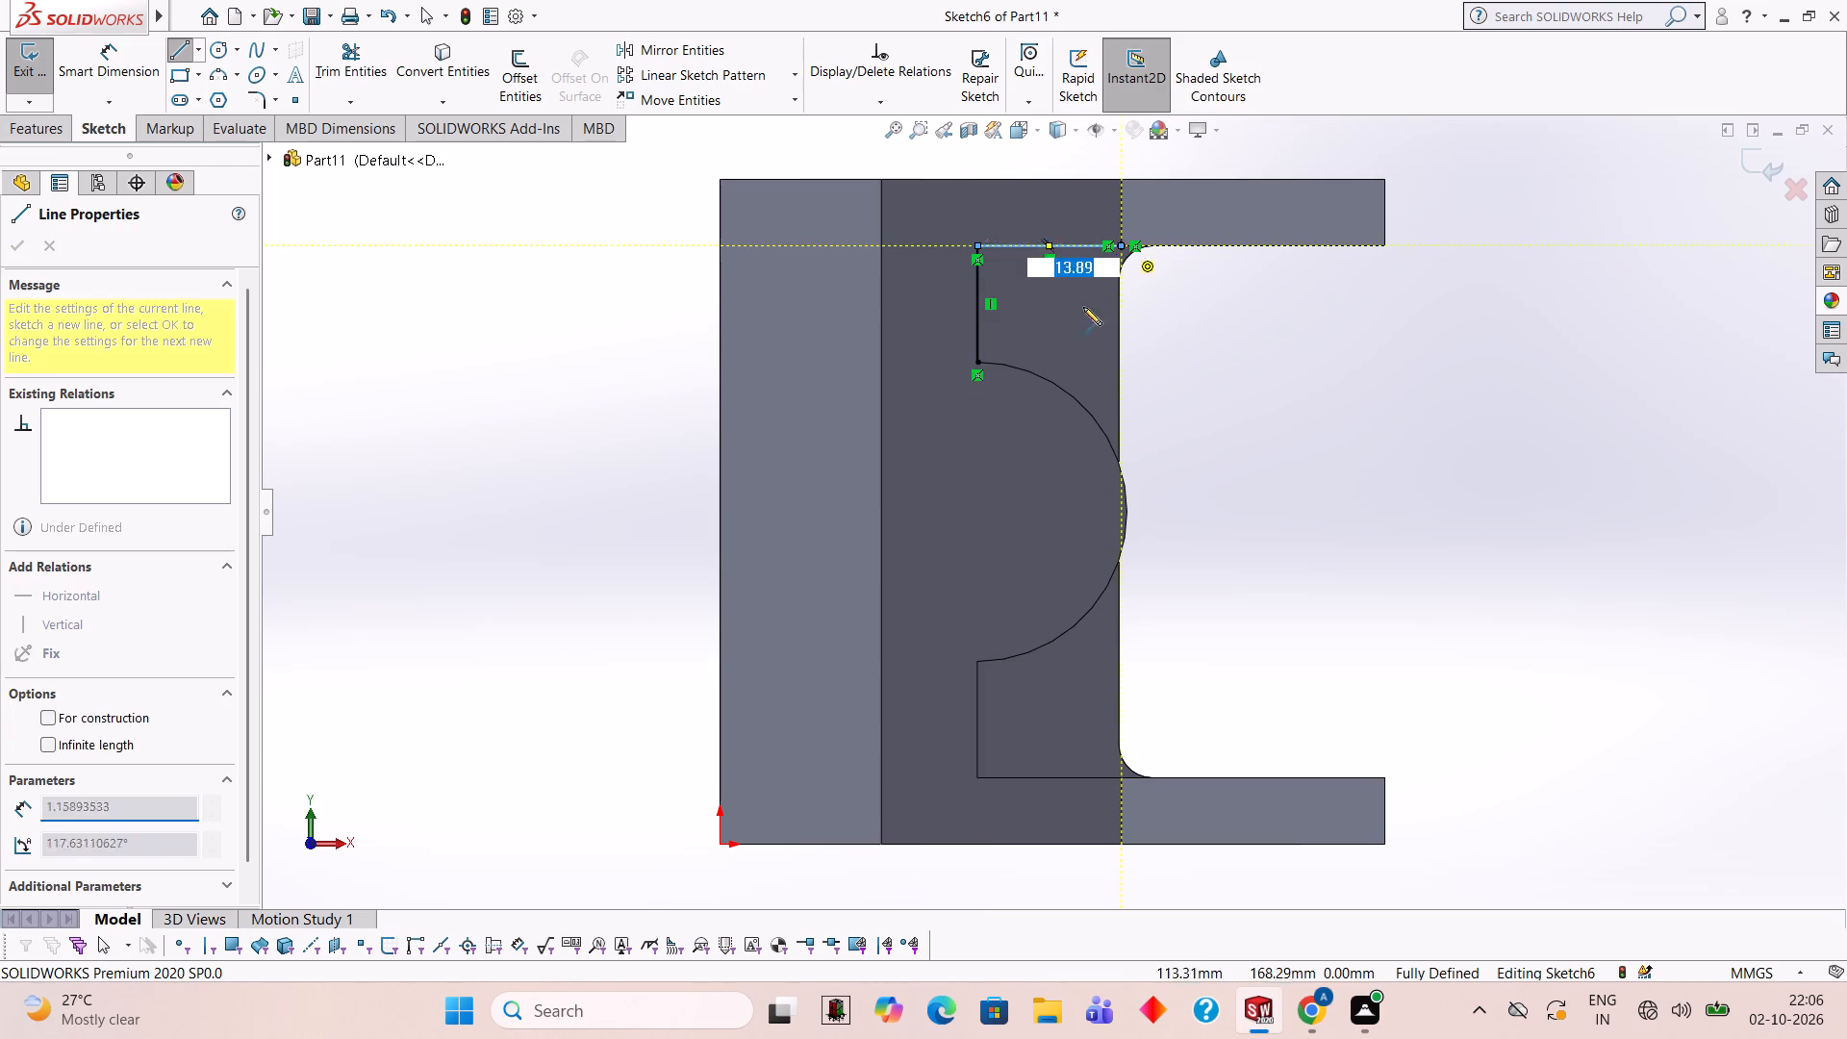
key("Escape")
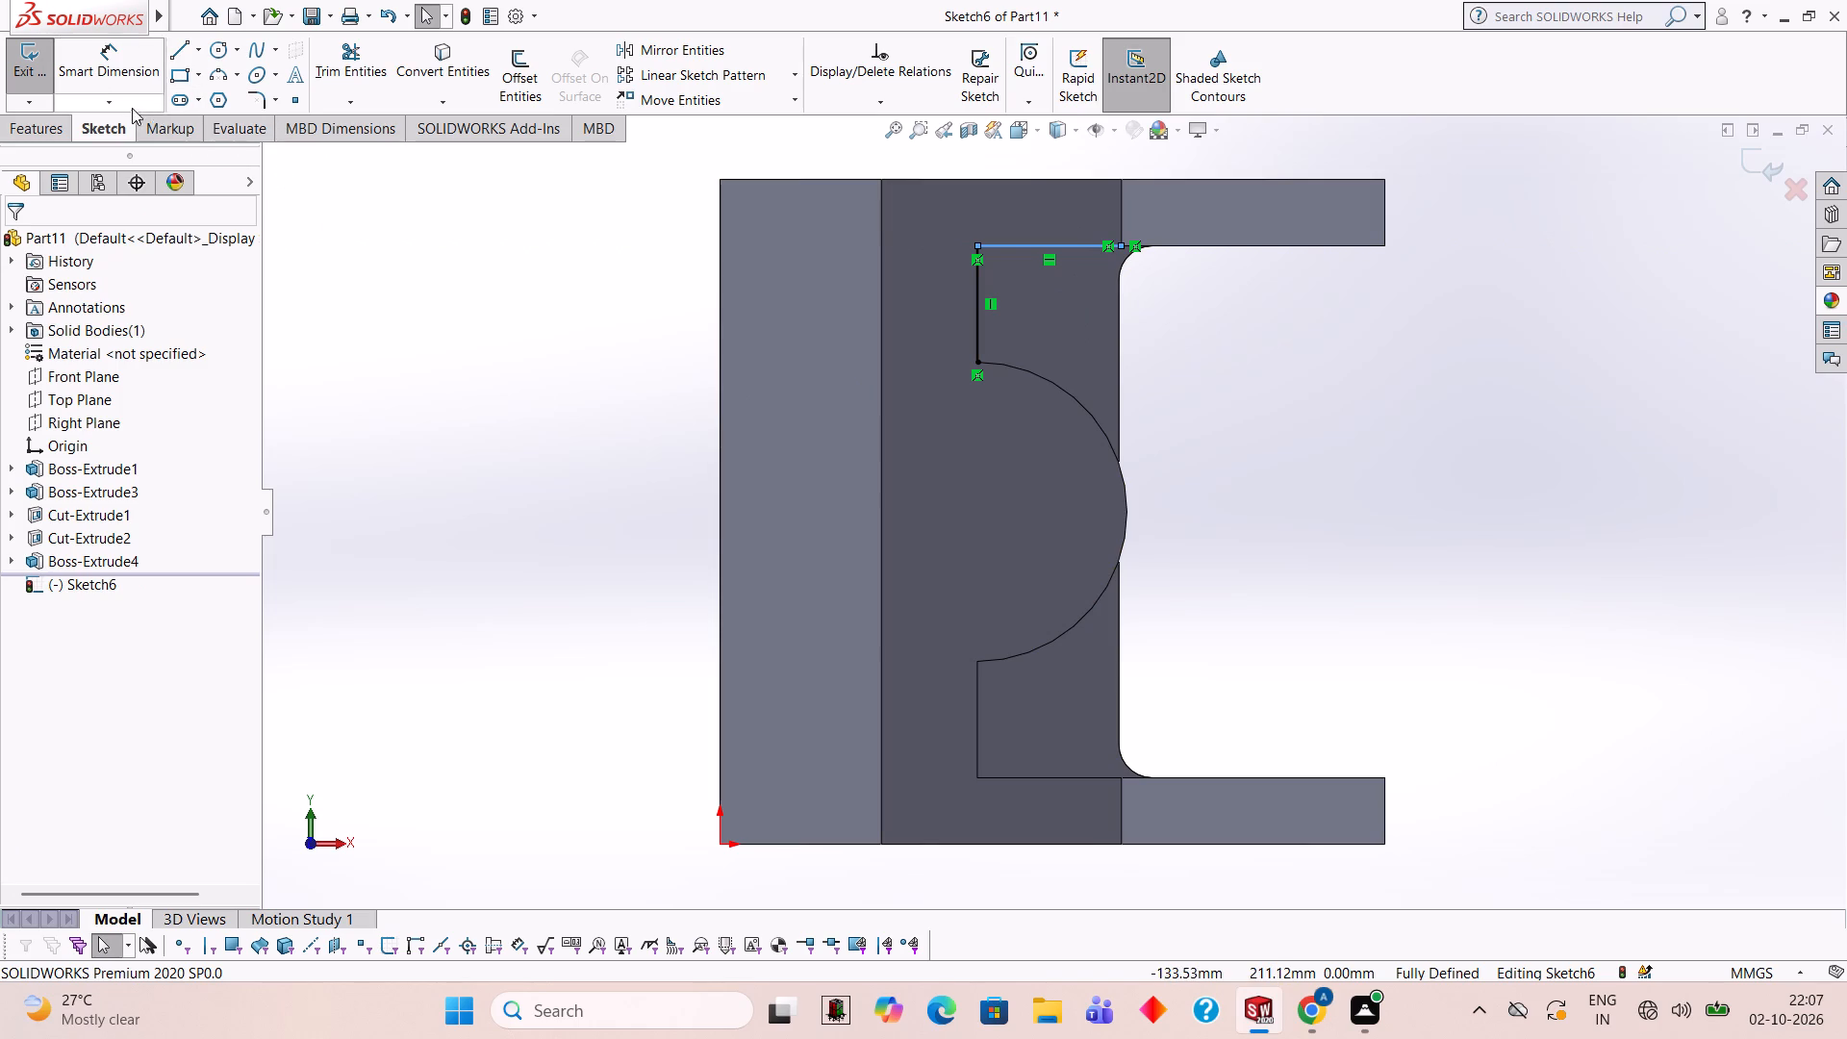
Apply a 10 mm sketch fillet to the corner between the two lines above the boss.
left_click(51, 126)
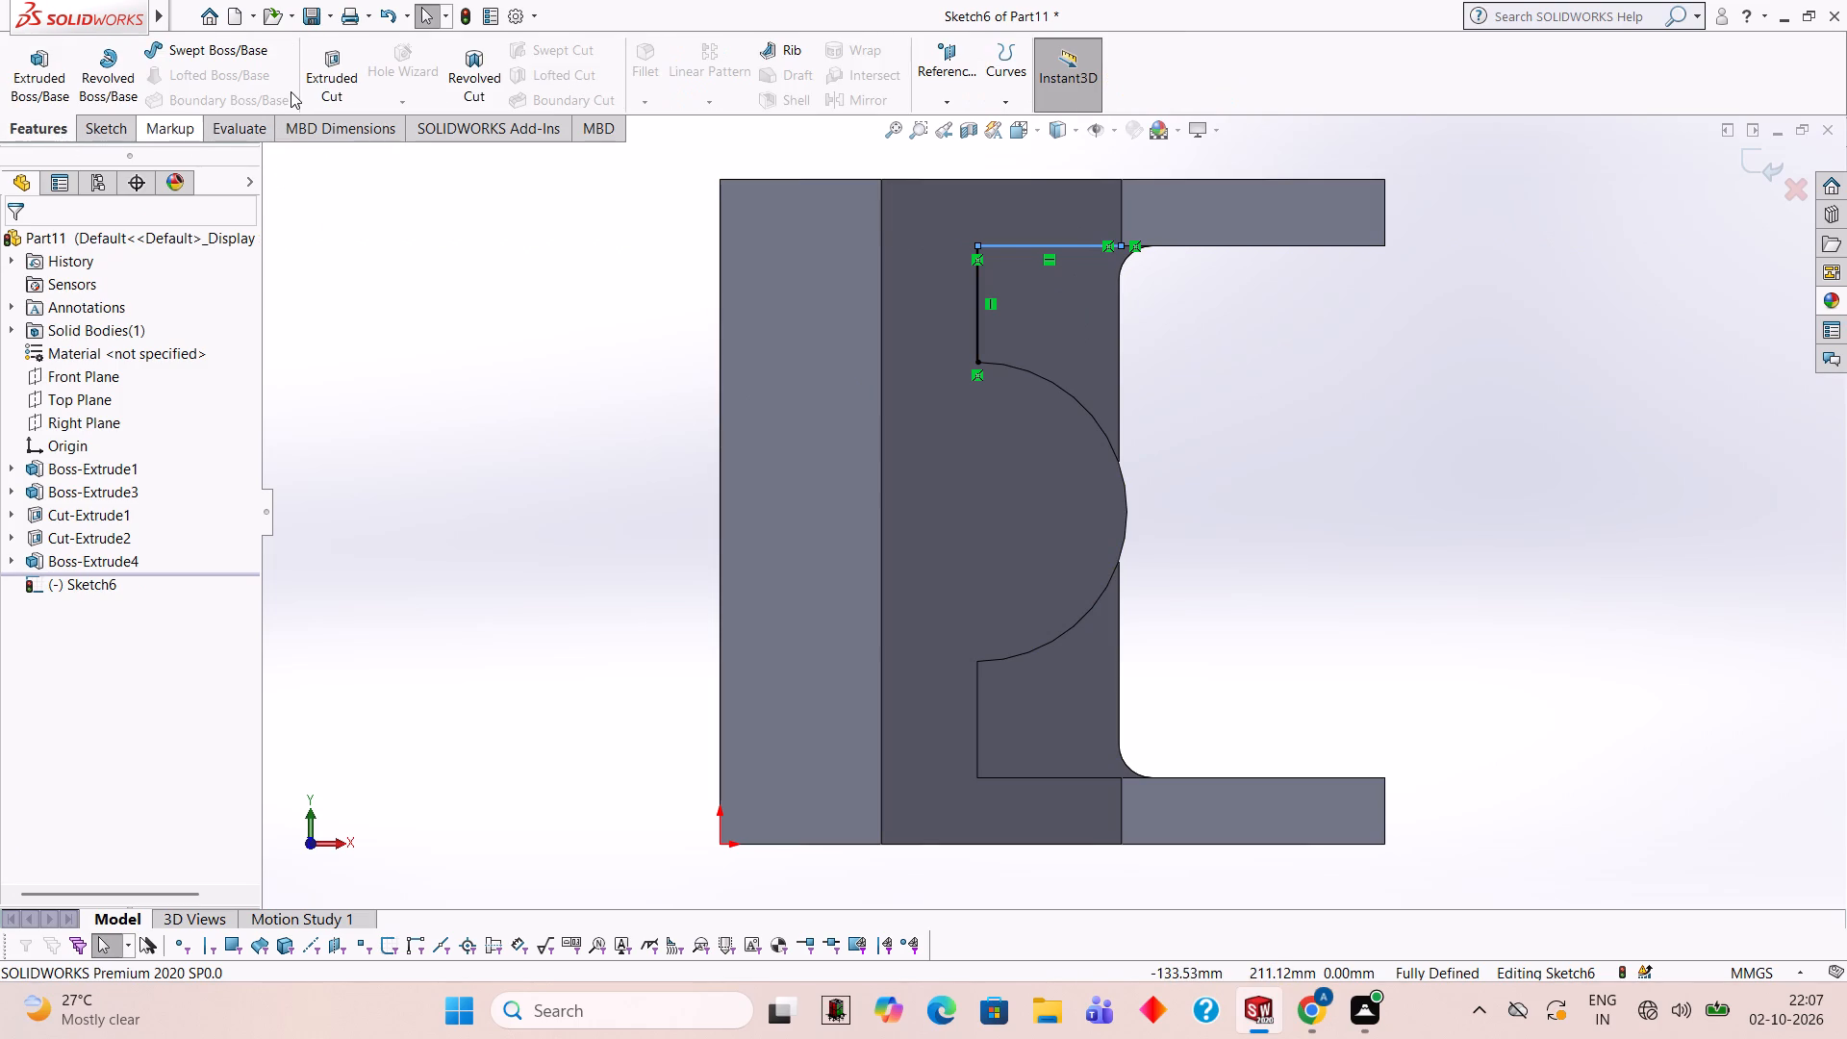
left_click(113, 135)
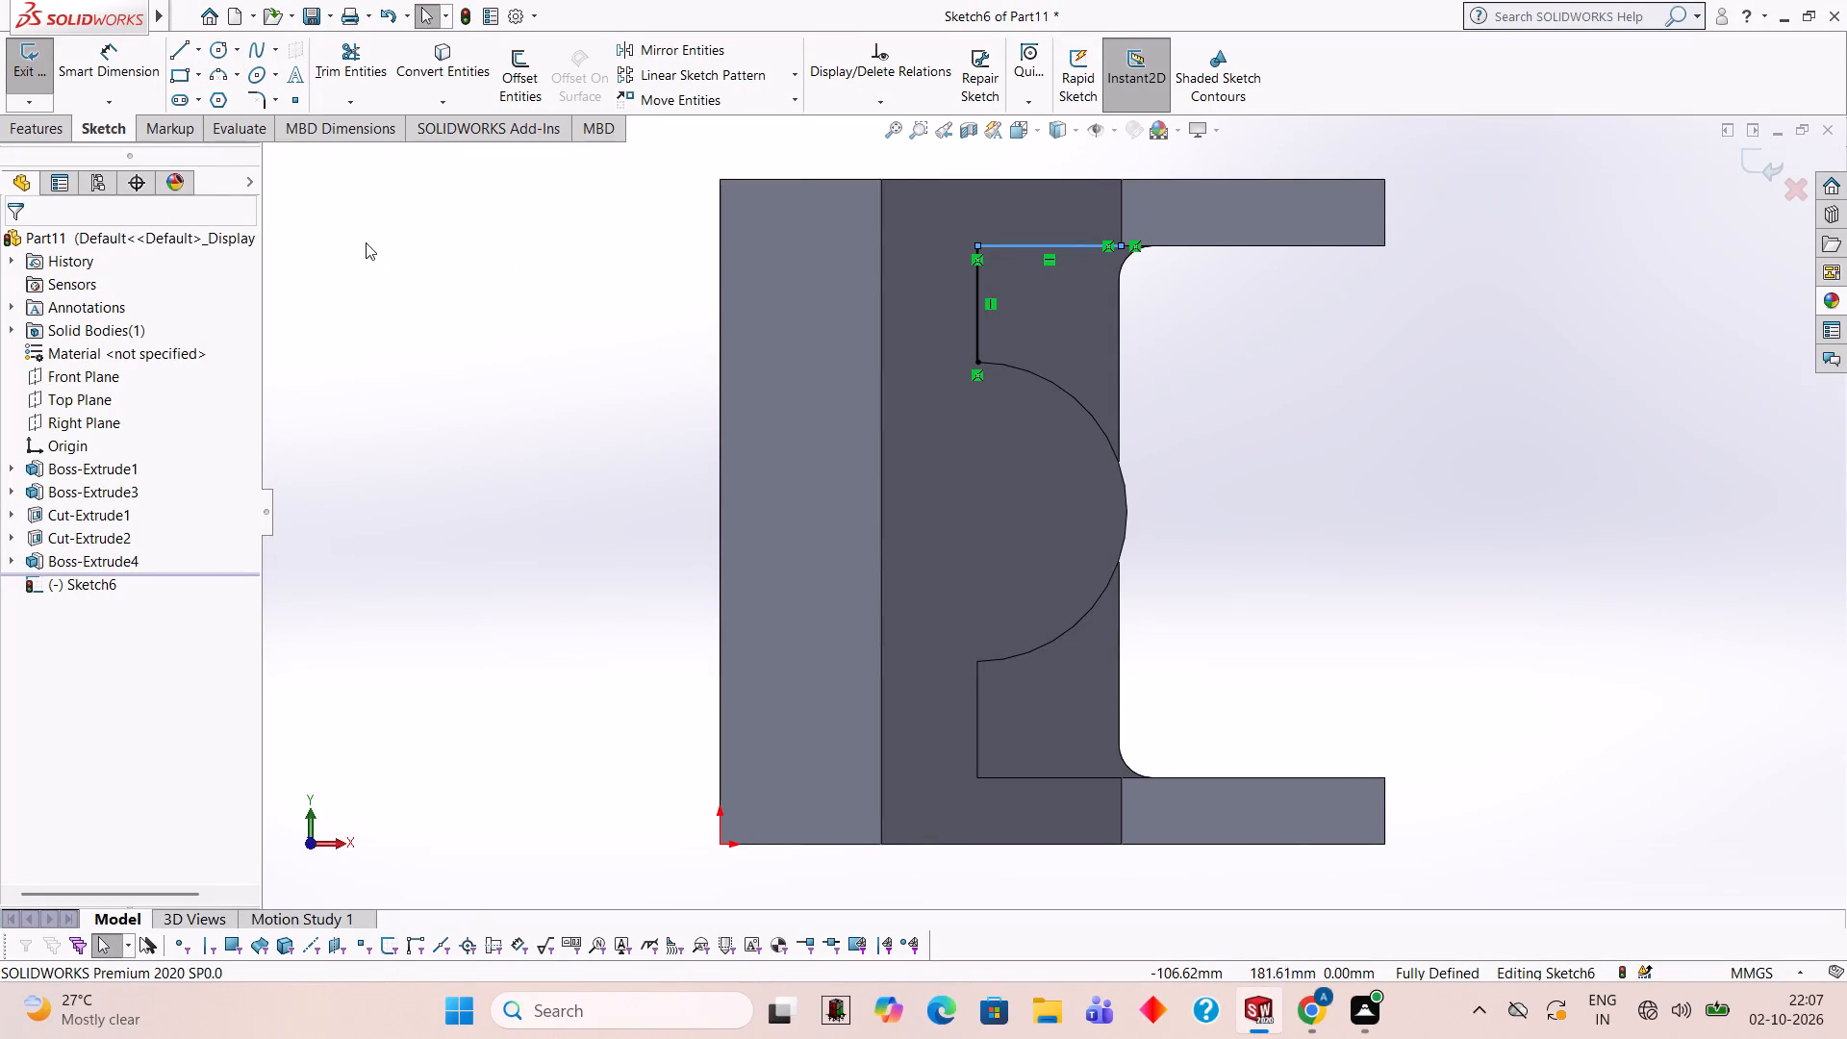
left_click(261, 99)
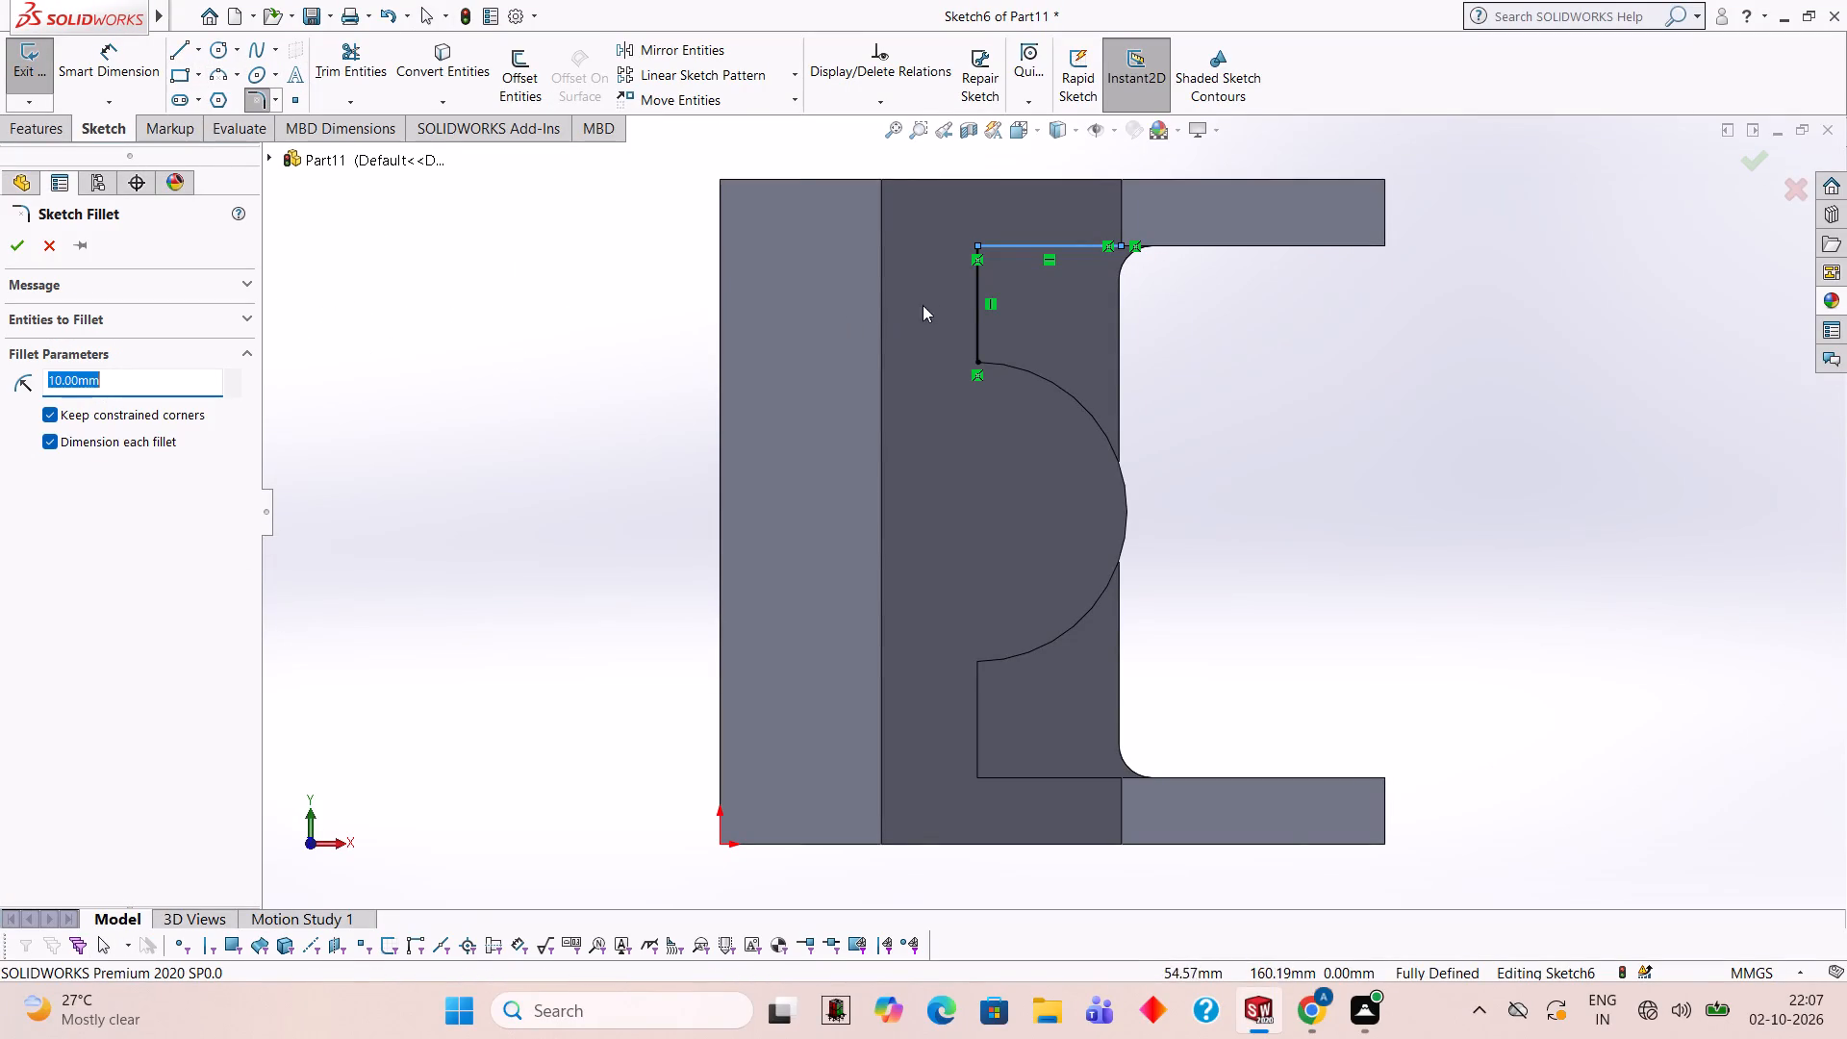
left_click(978, 291)
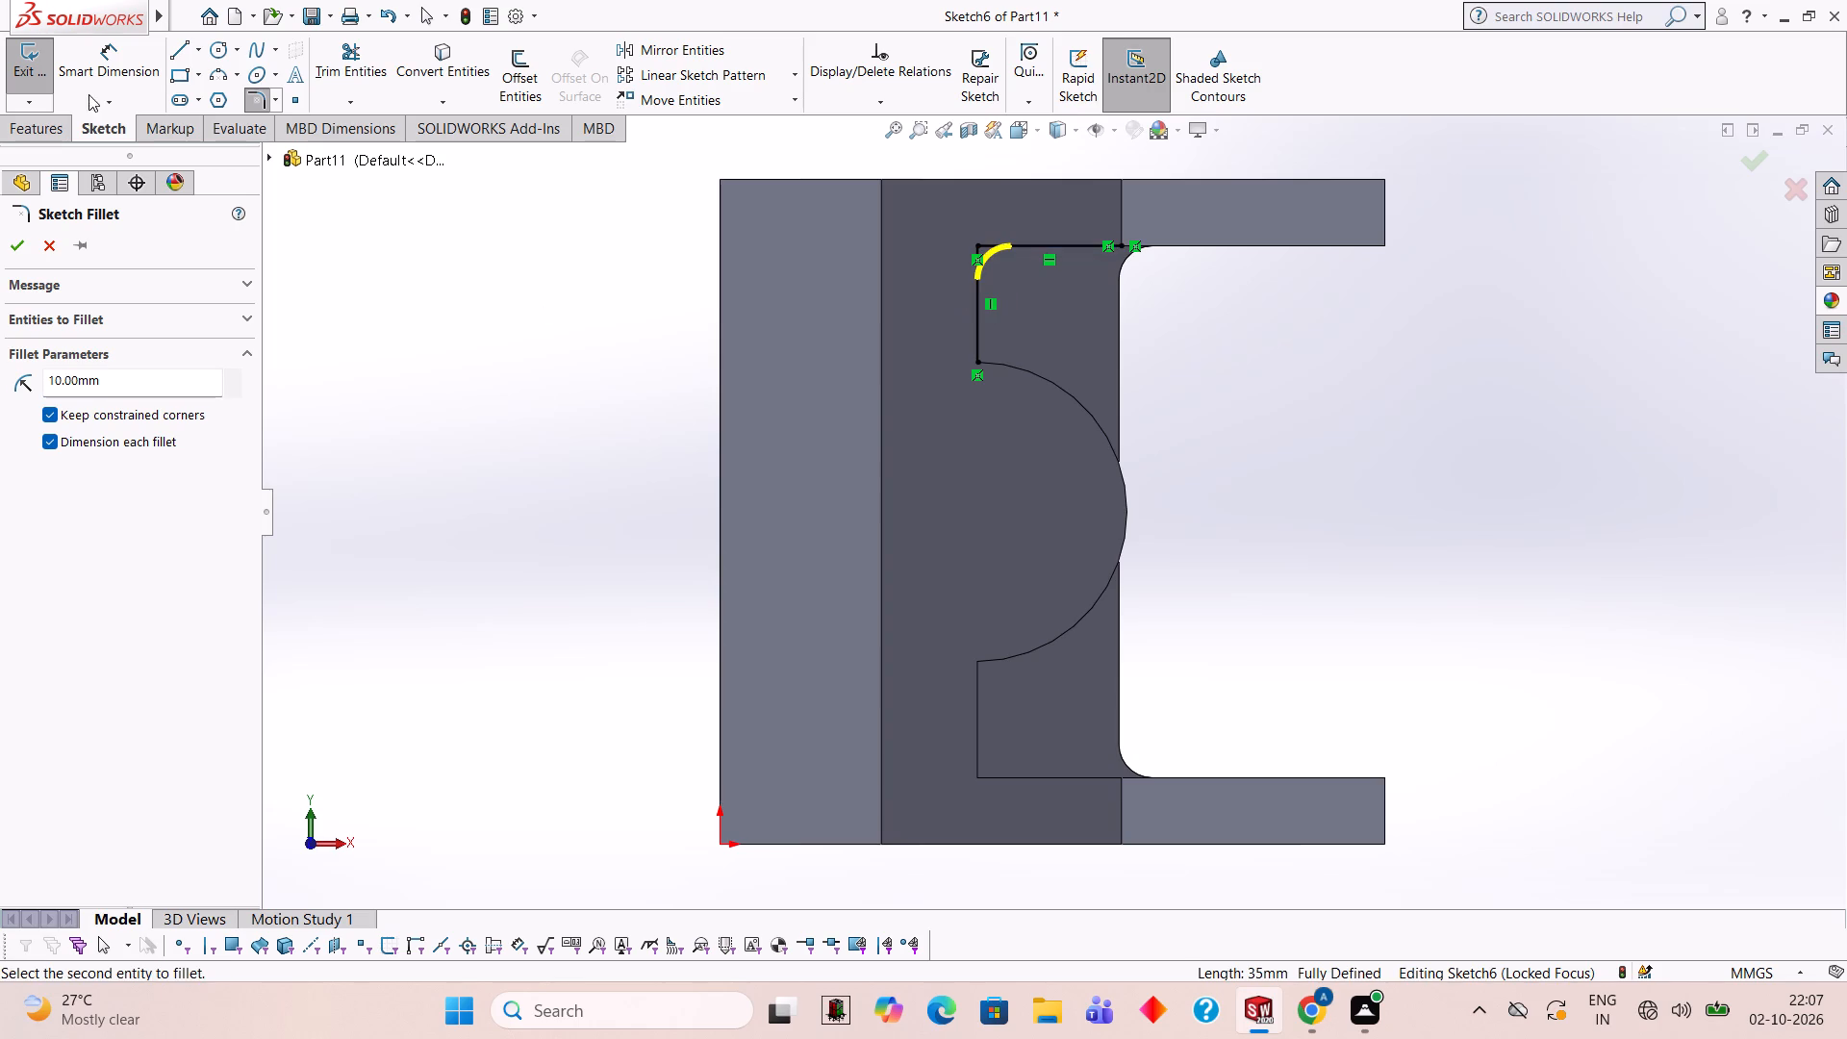
left_click(49, 123)
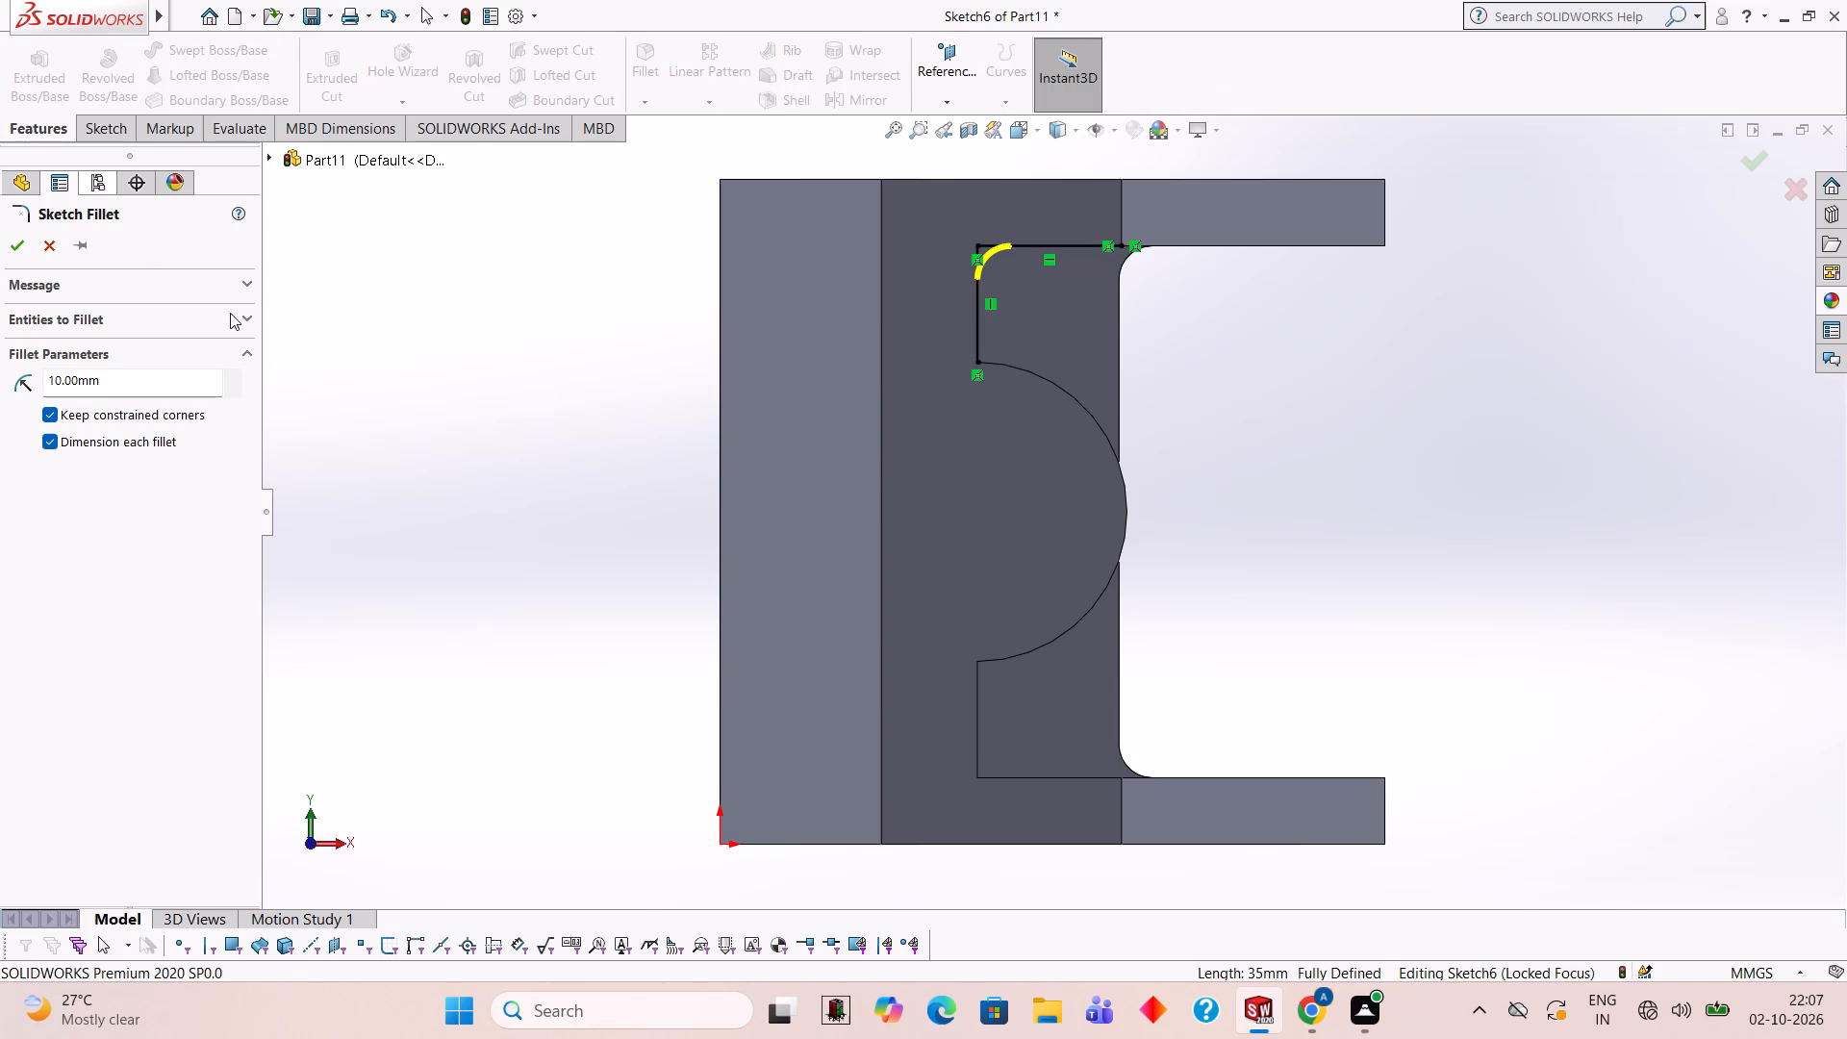
left_click(21, 244)
left_click(451, 381)
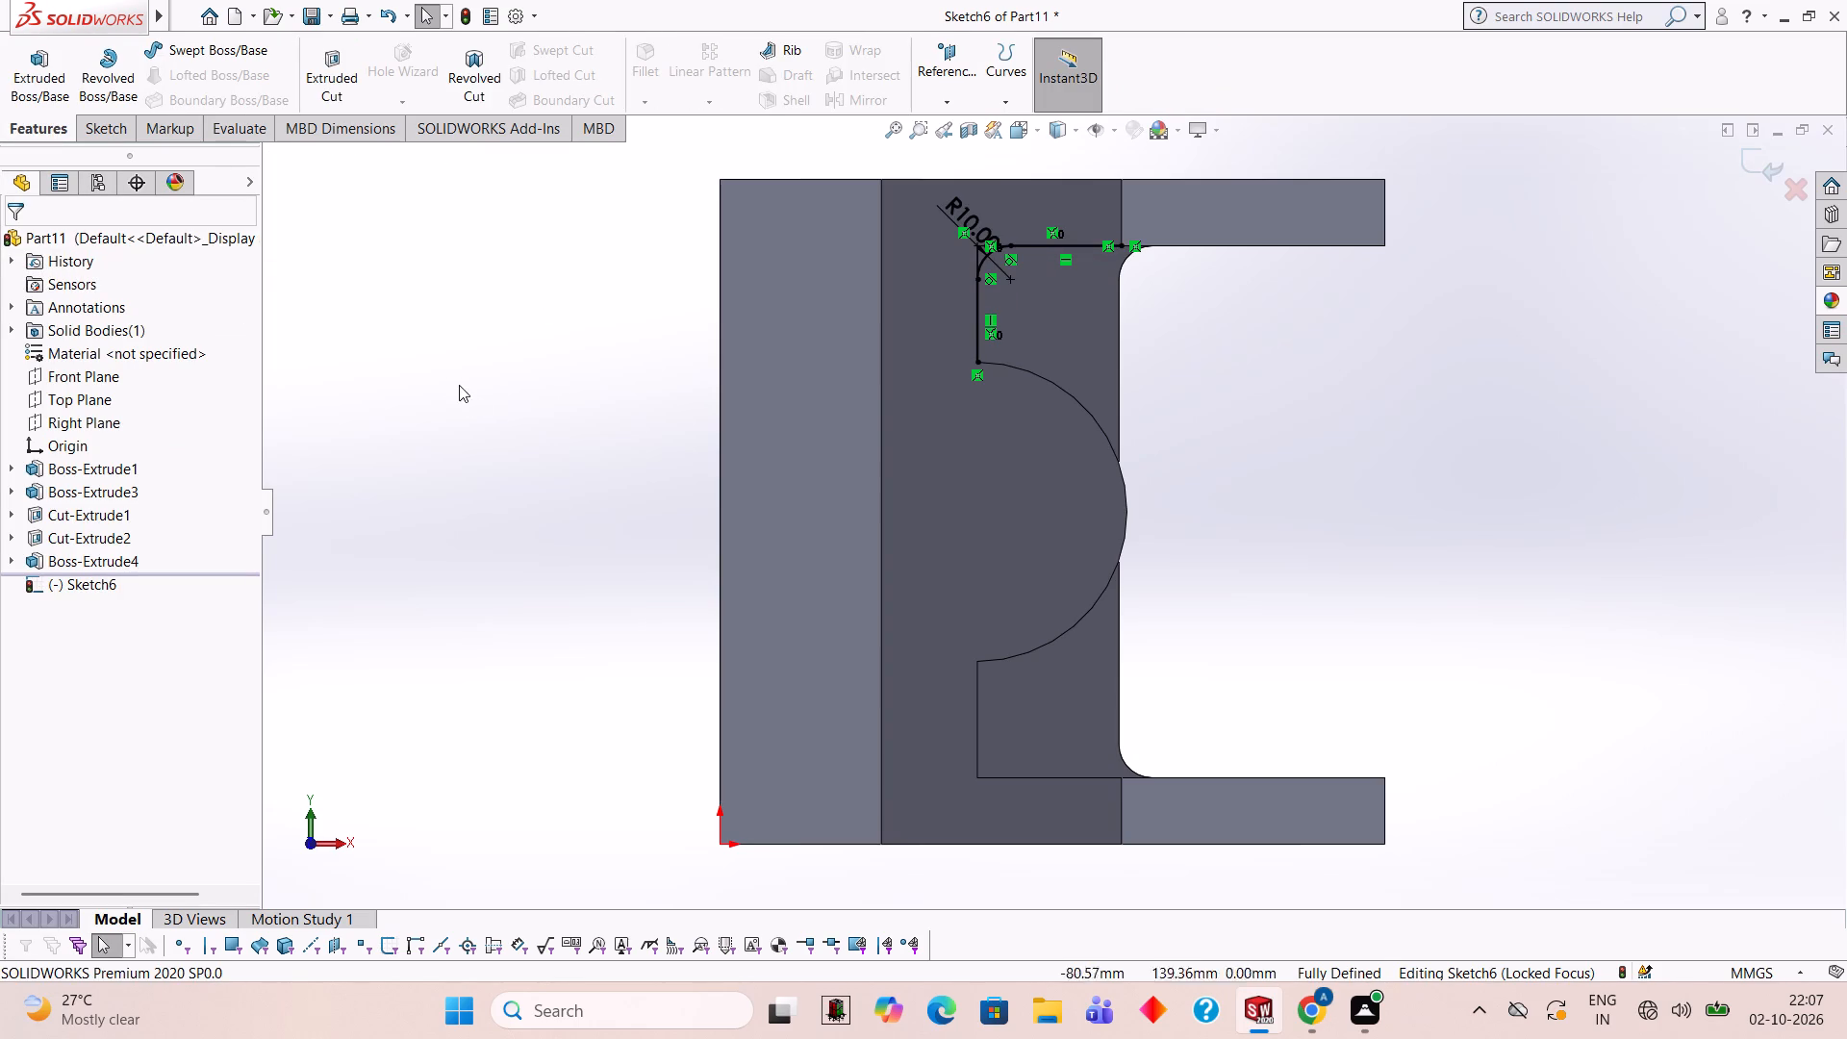
Draw a horizontal line along the opening's lower edge to its inner corner, and a 35 mm vertical line up to the boss's lower end.
scroll(569, 456, "up", 2)
scroll(885, 611, "down", 2)
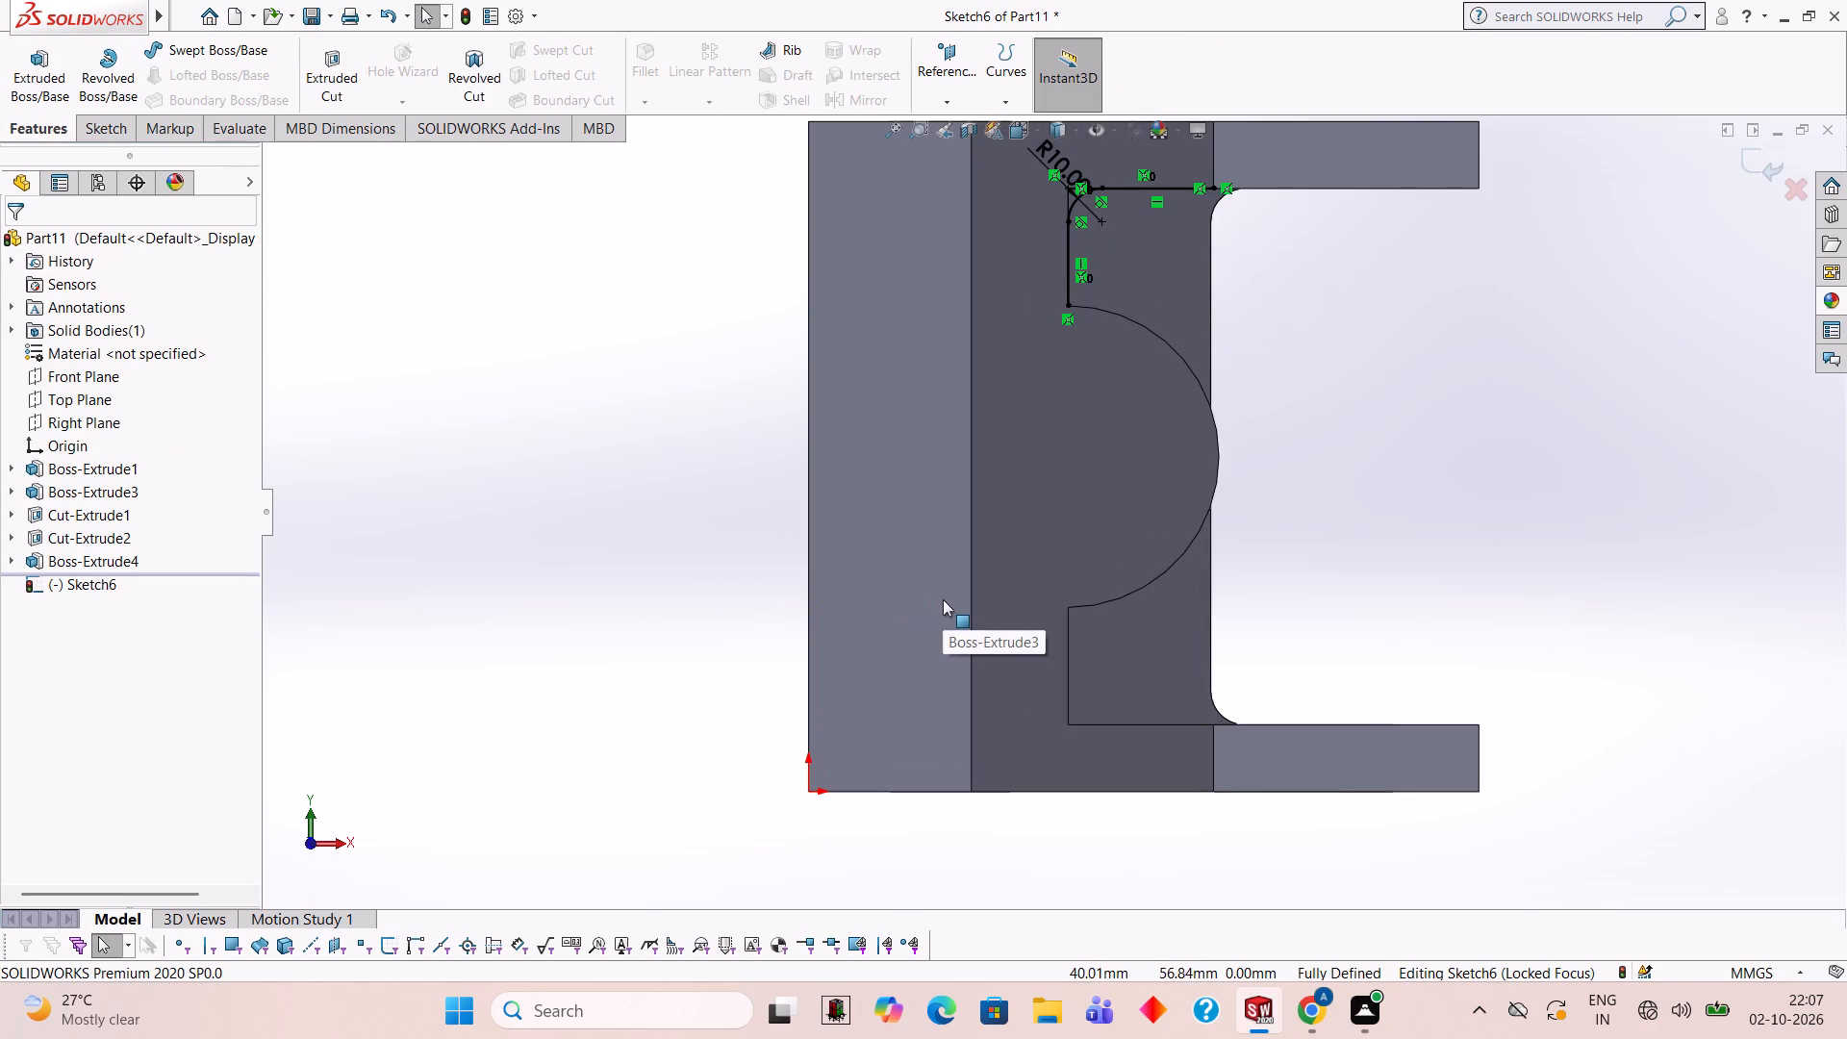
left_click(96, 135)
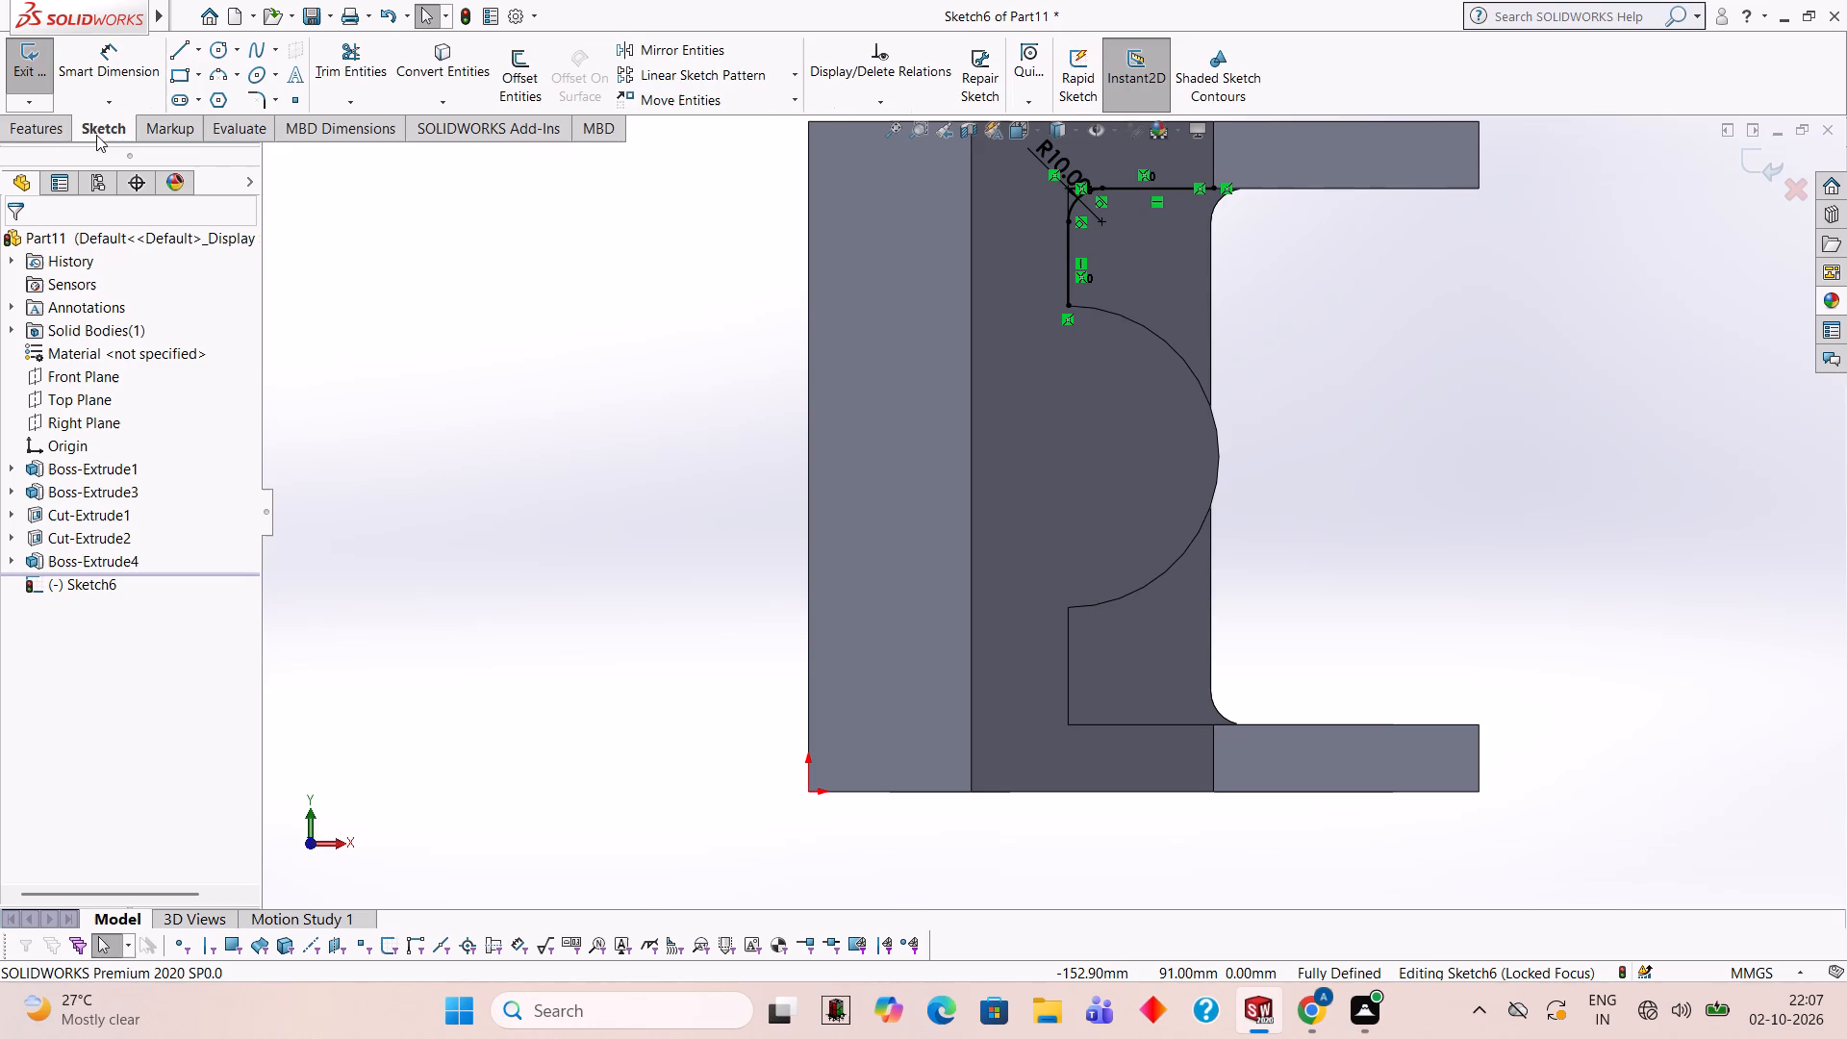
left_click(179, 58)
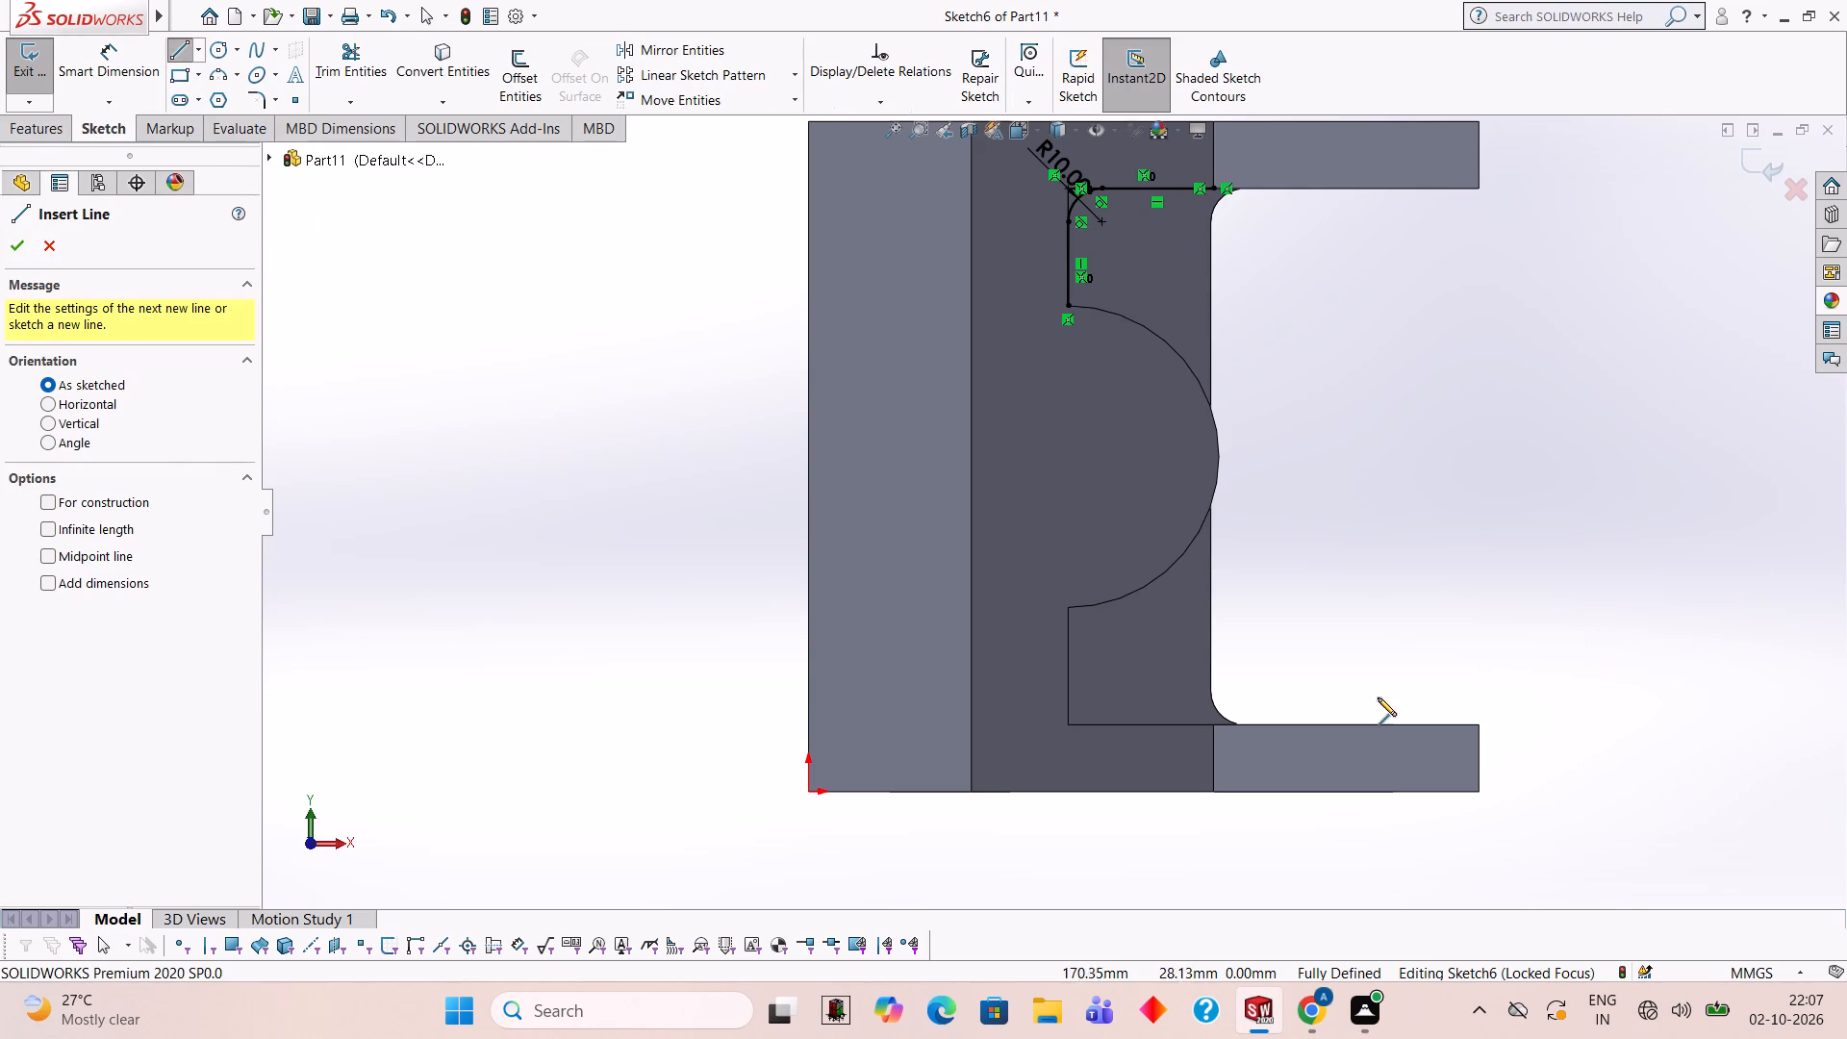
left_click(1213, 725)
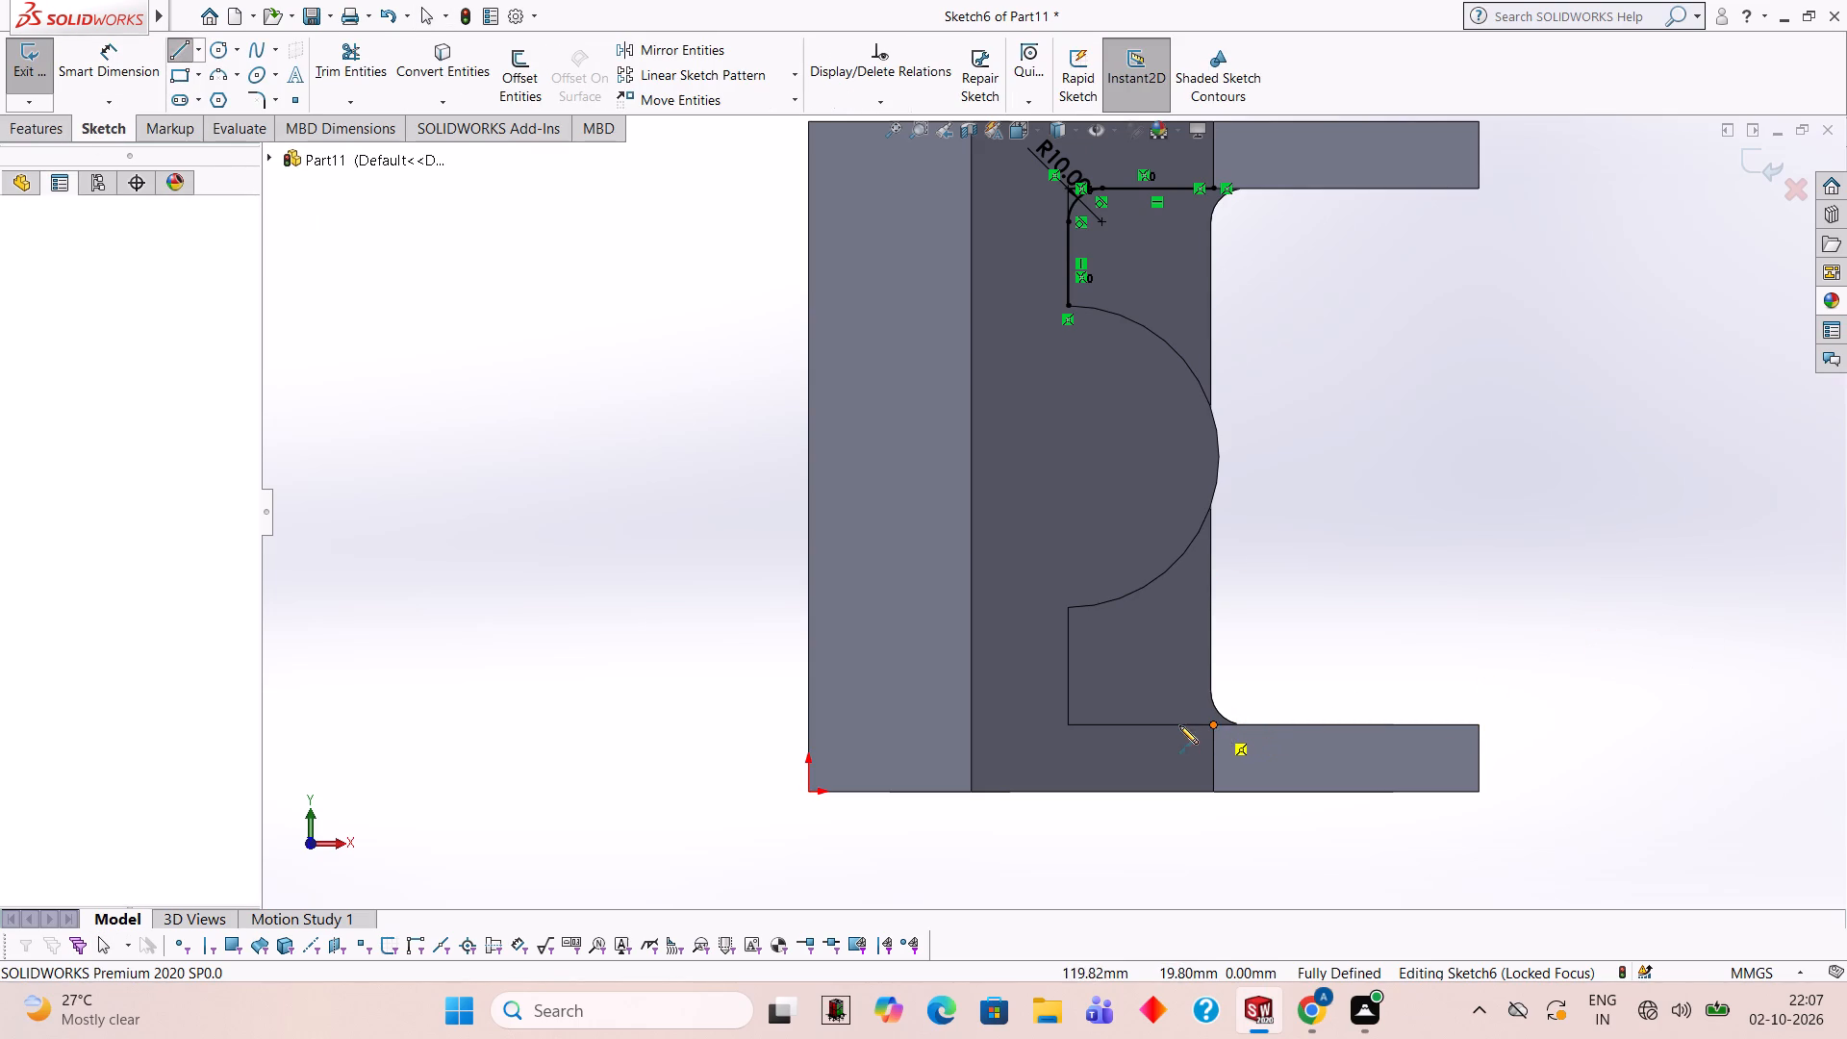
left_click(1071, 722)
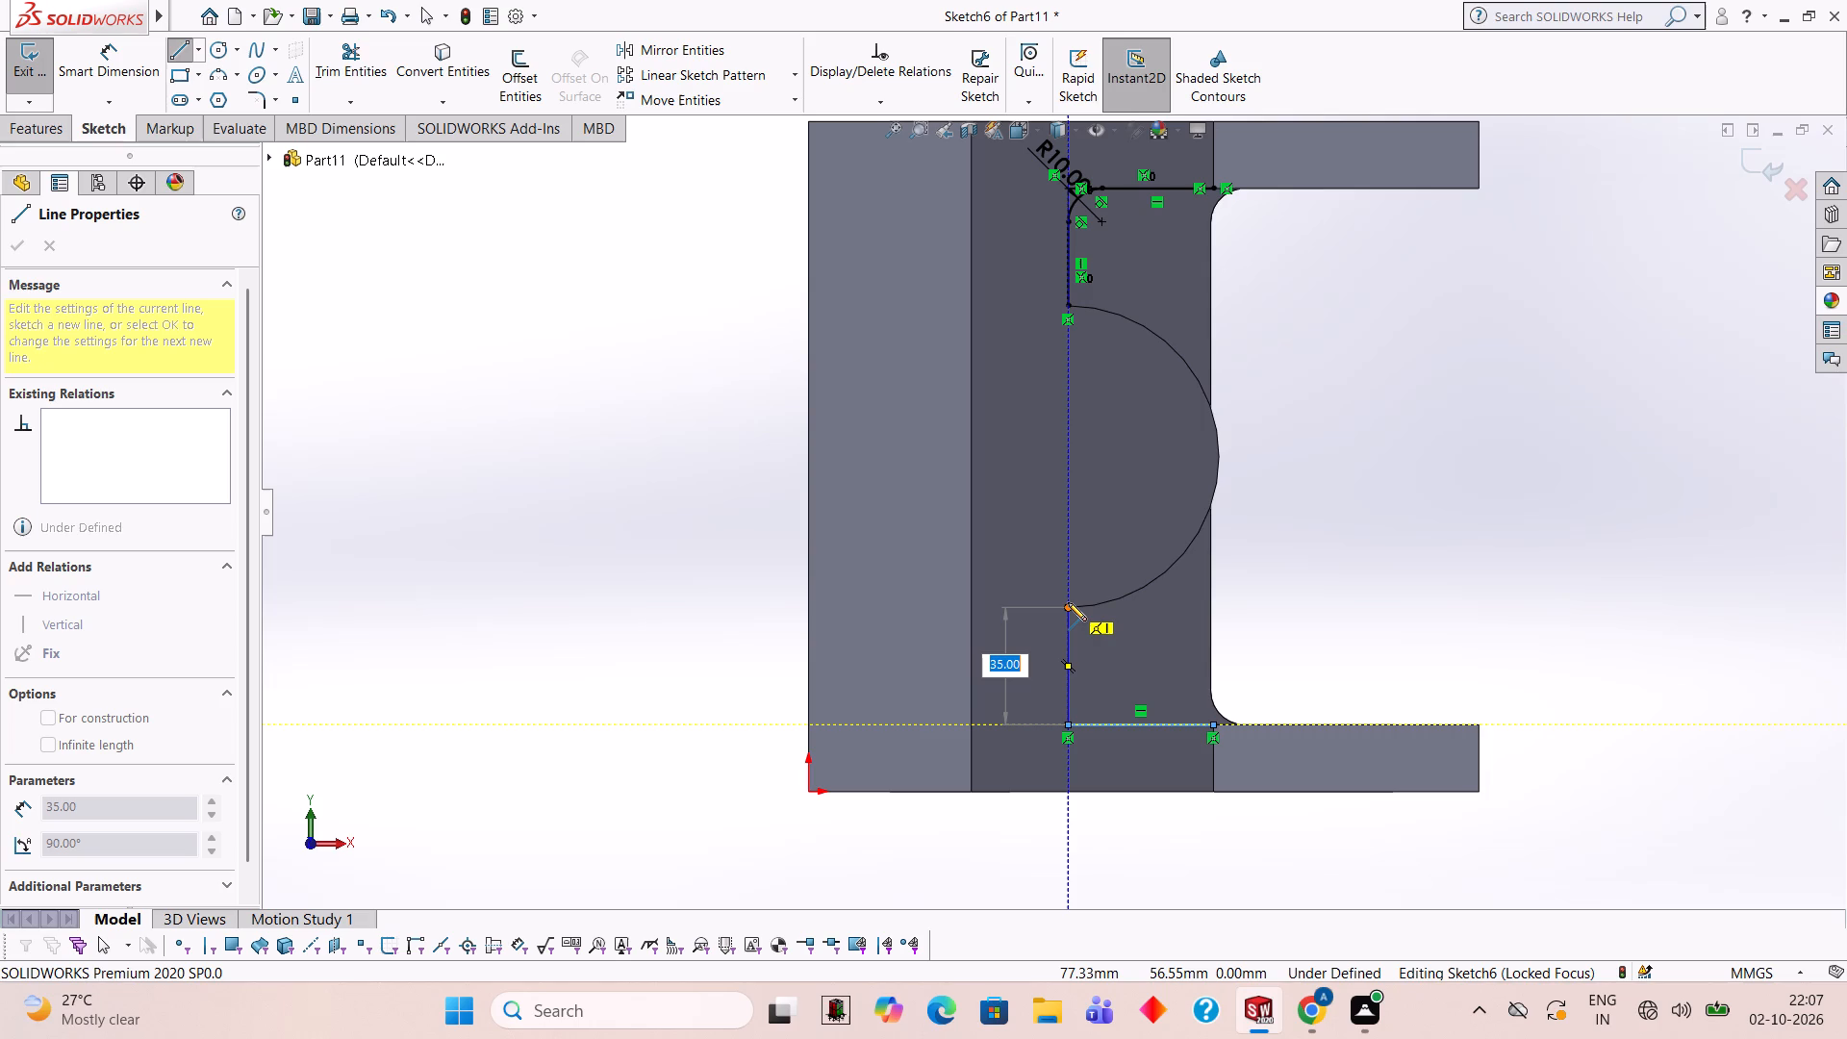
left_click(1068, 609)
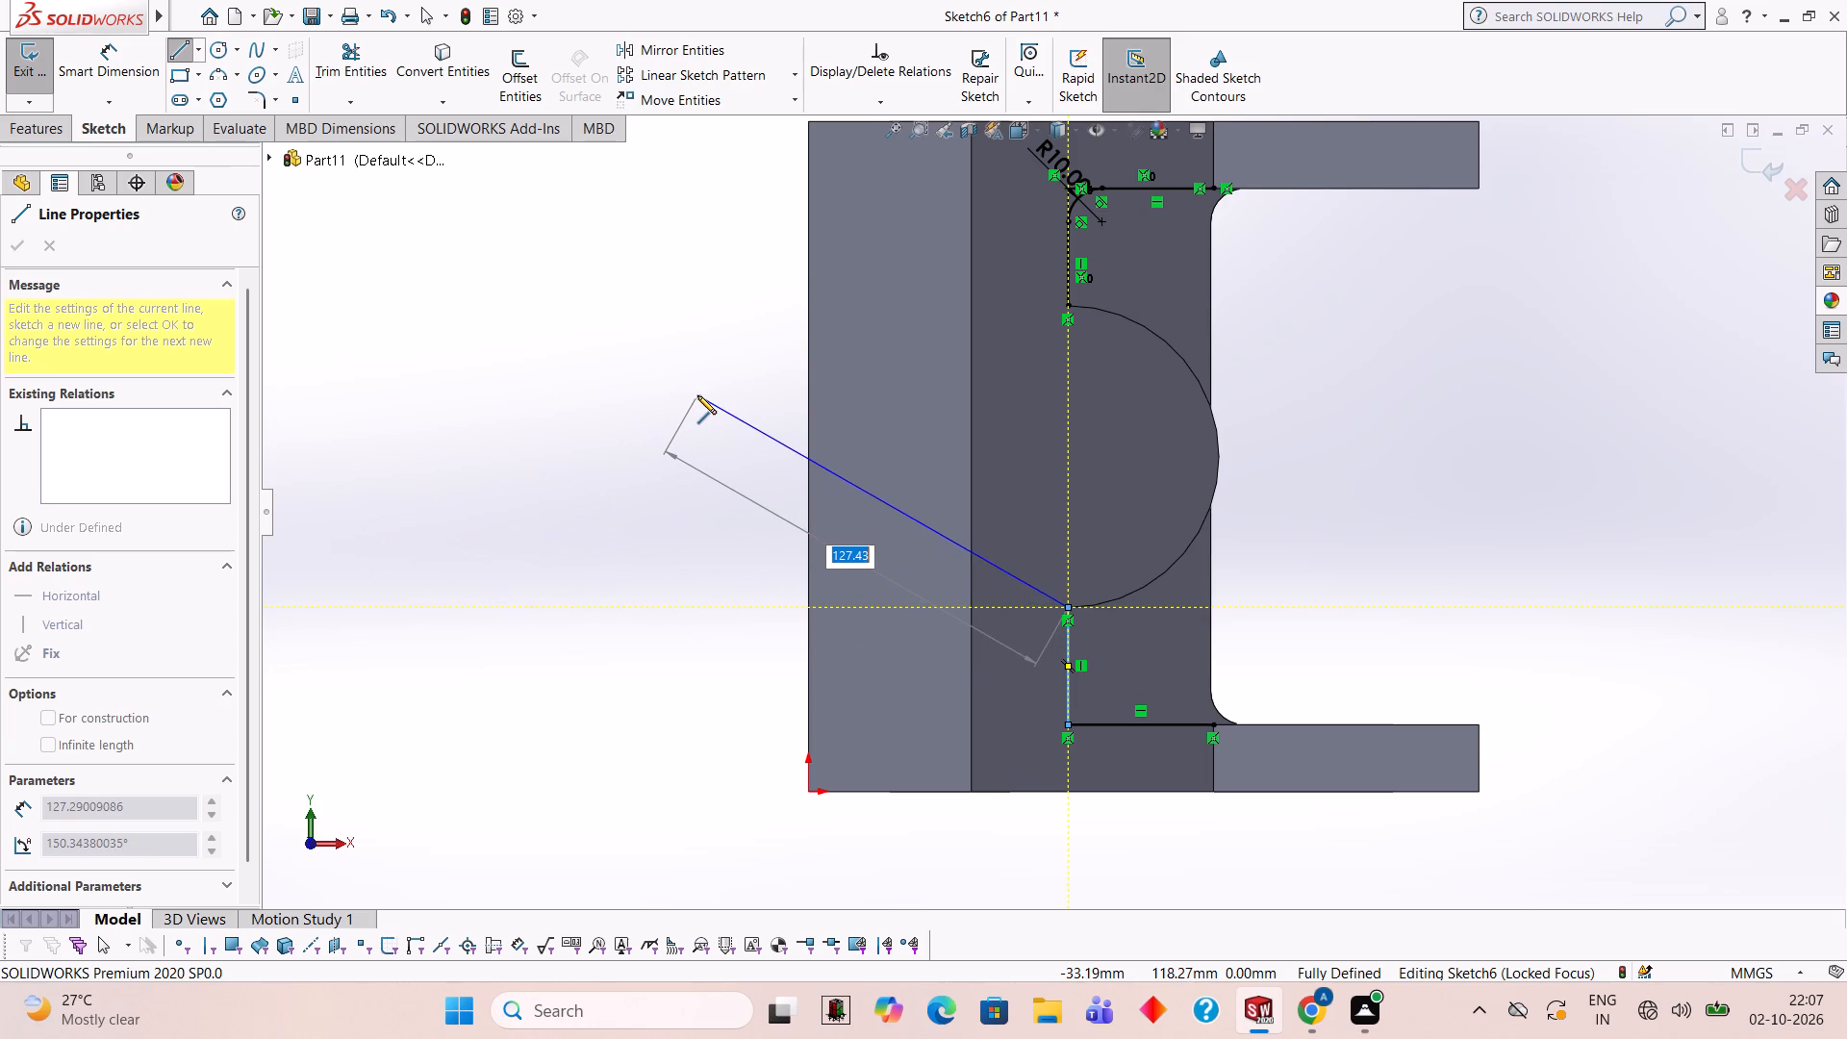
key("Escape")
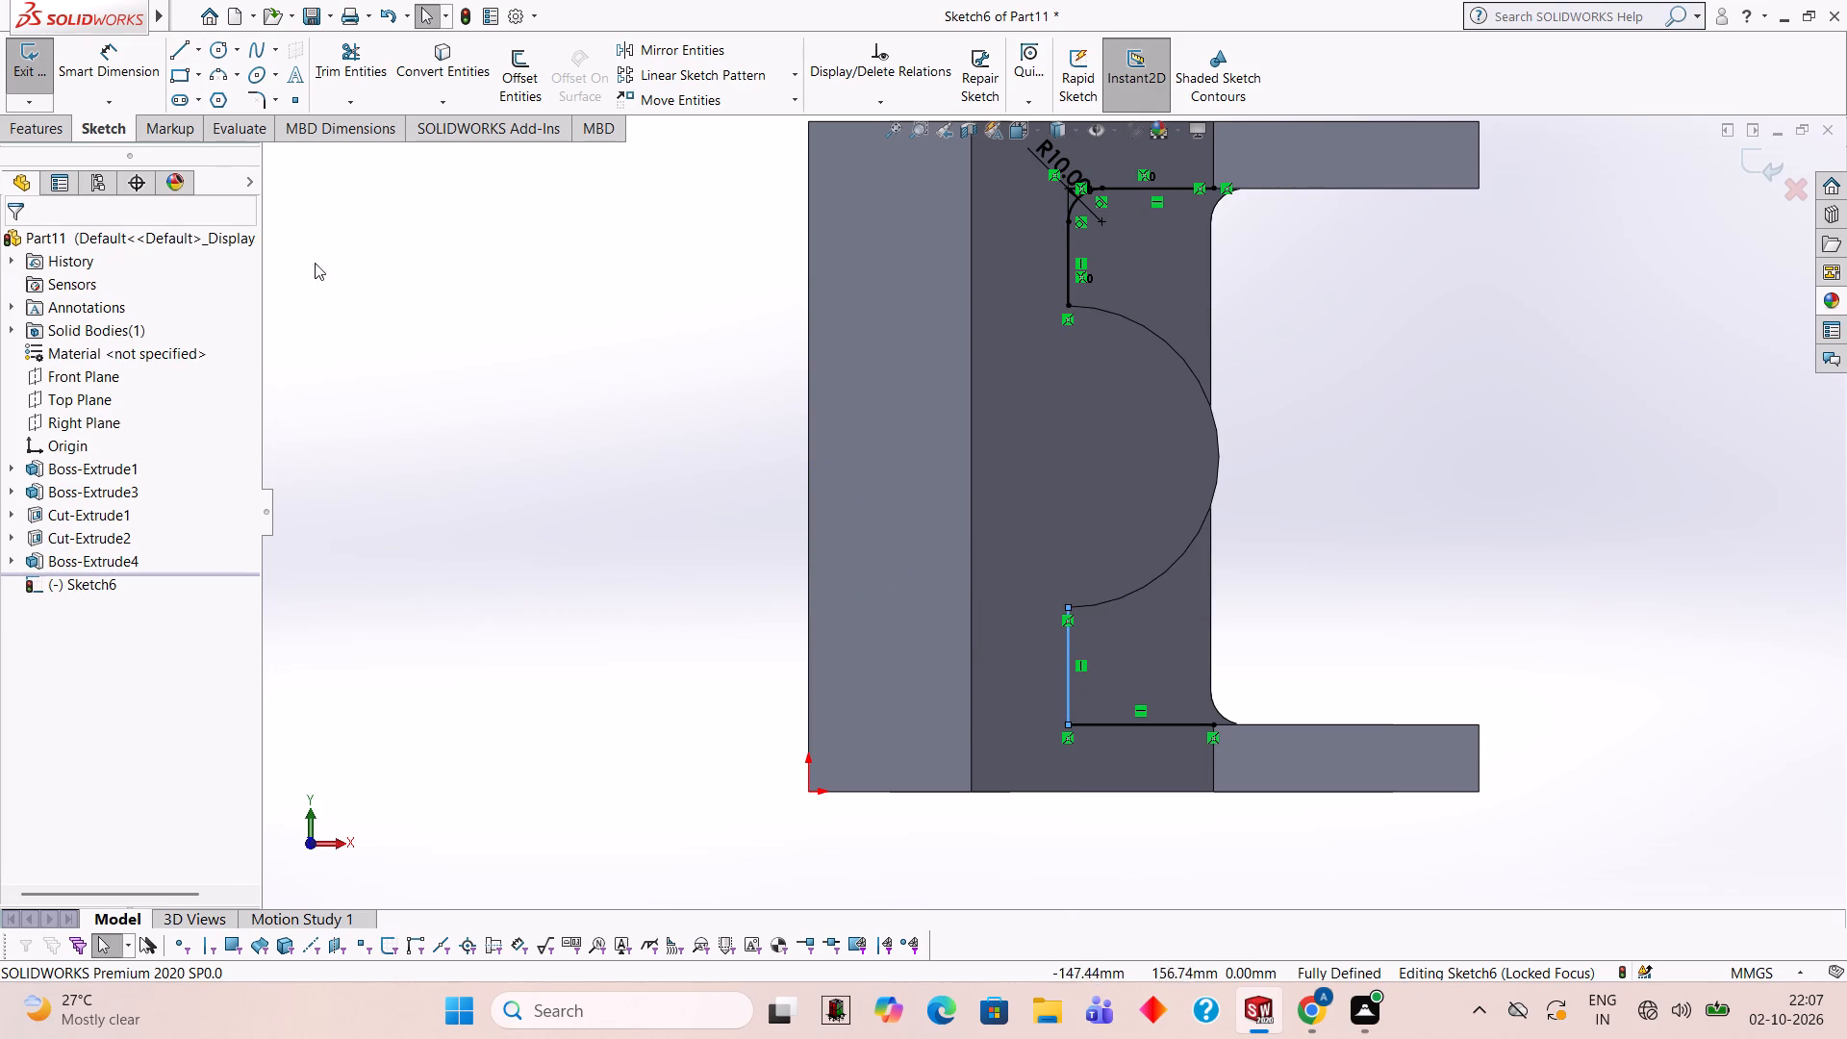
Apply a 10 mm sketch fillet to the corner between the two lines below the boss.
left_click(262, 99)
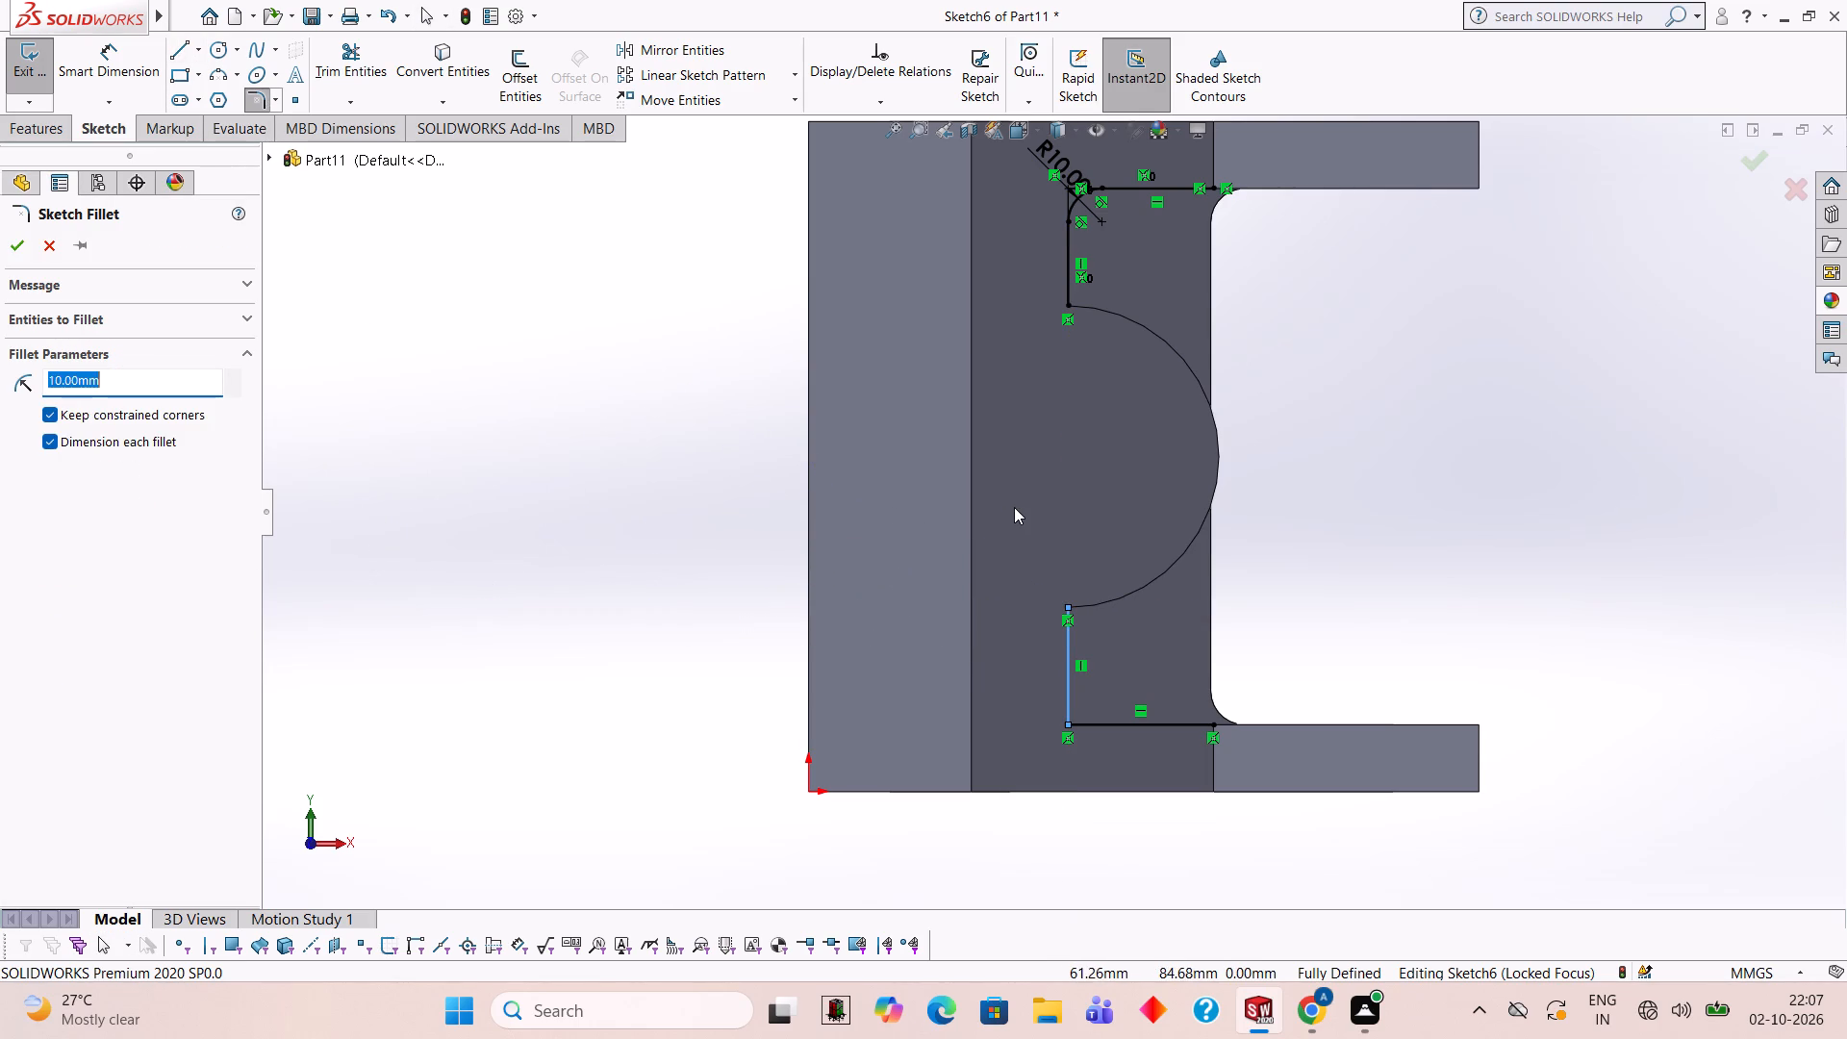
left_click(1116, 729)
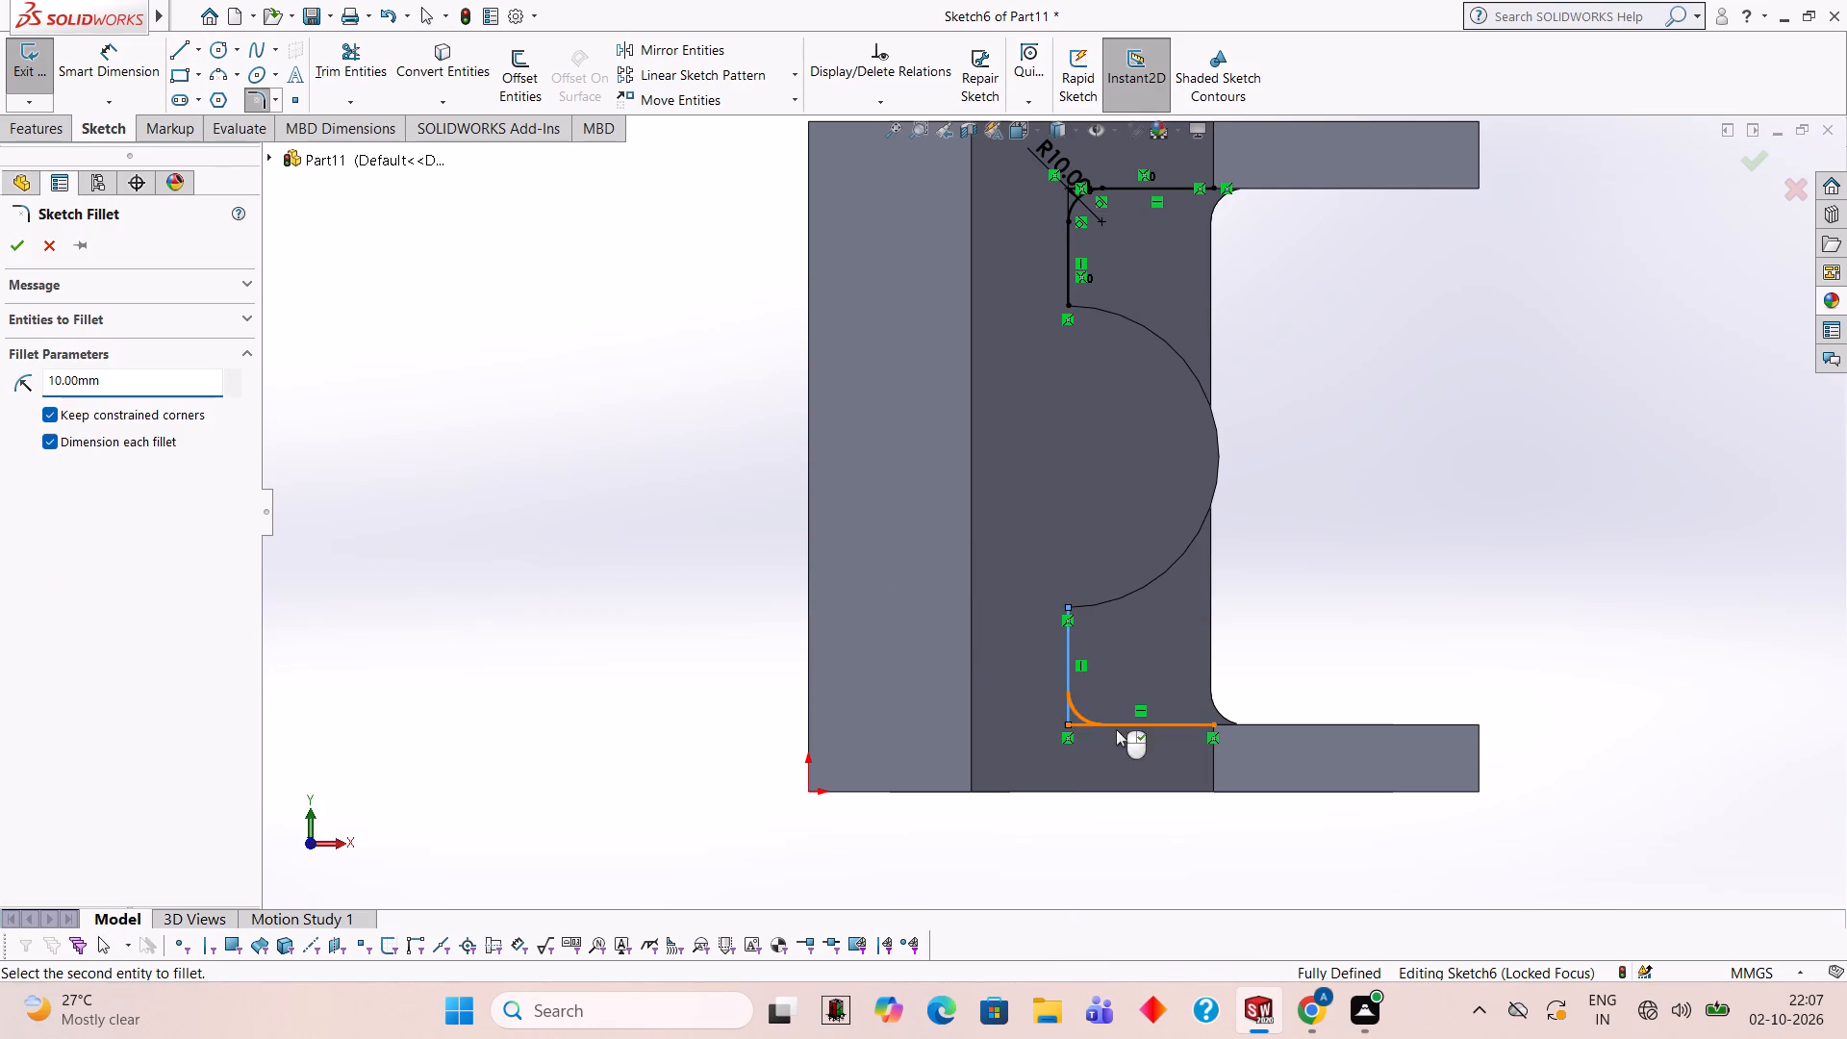
left_click(9, 241)
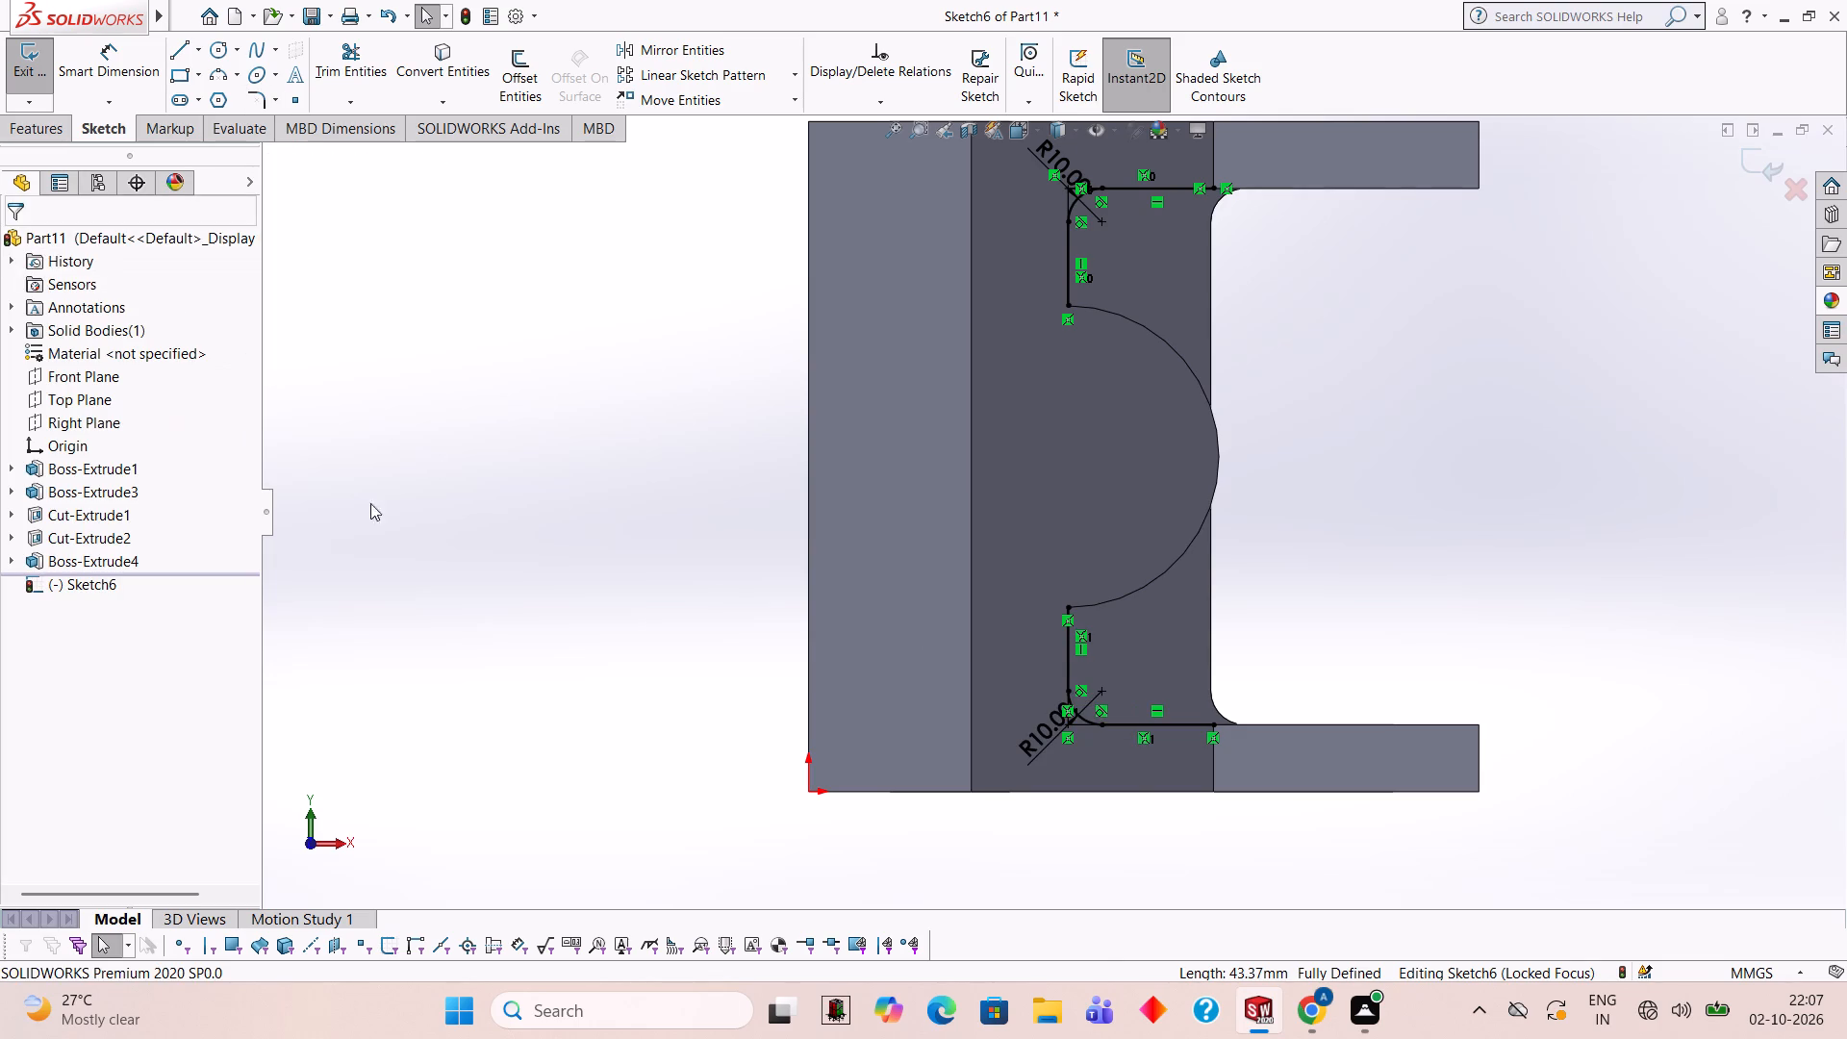
left_click(603, 548)
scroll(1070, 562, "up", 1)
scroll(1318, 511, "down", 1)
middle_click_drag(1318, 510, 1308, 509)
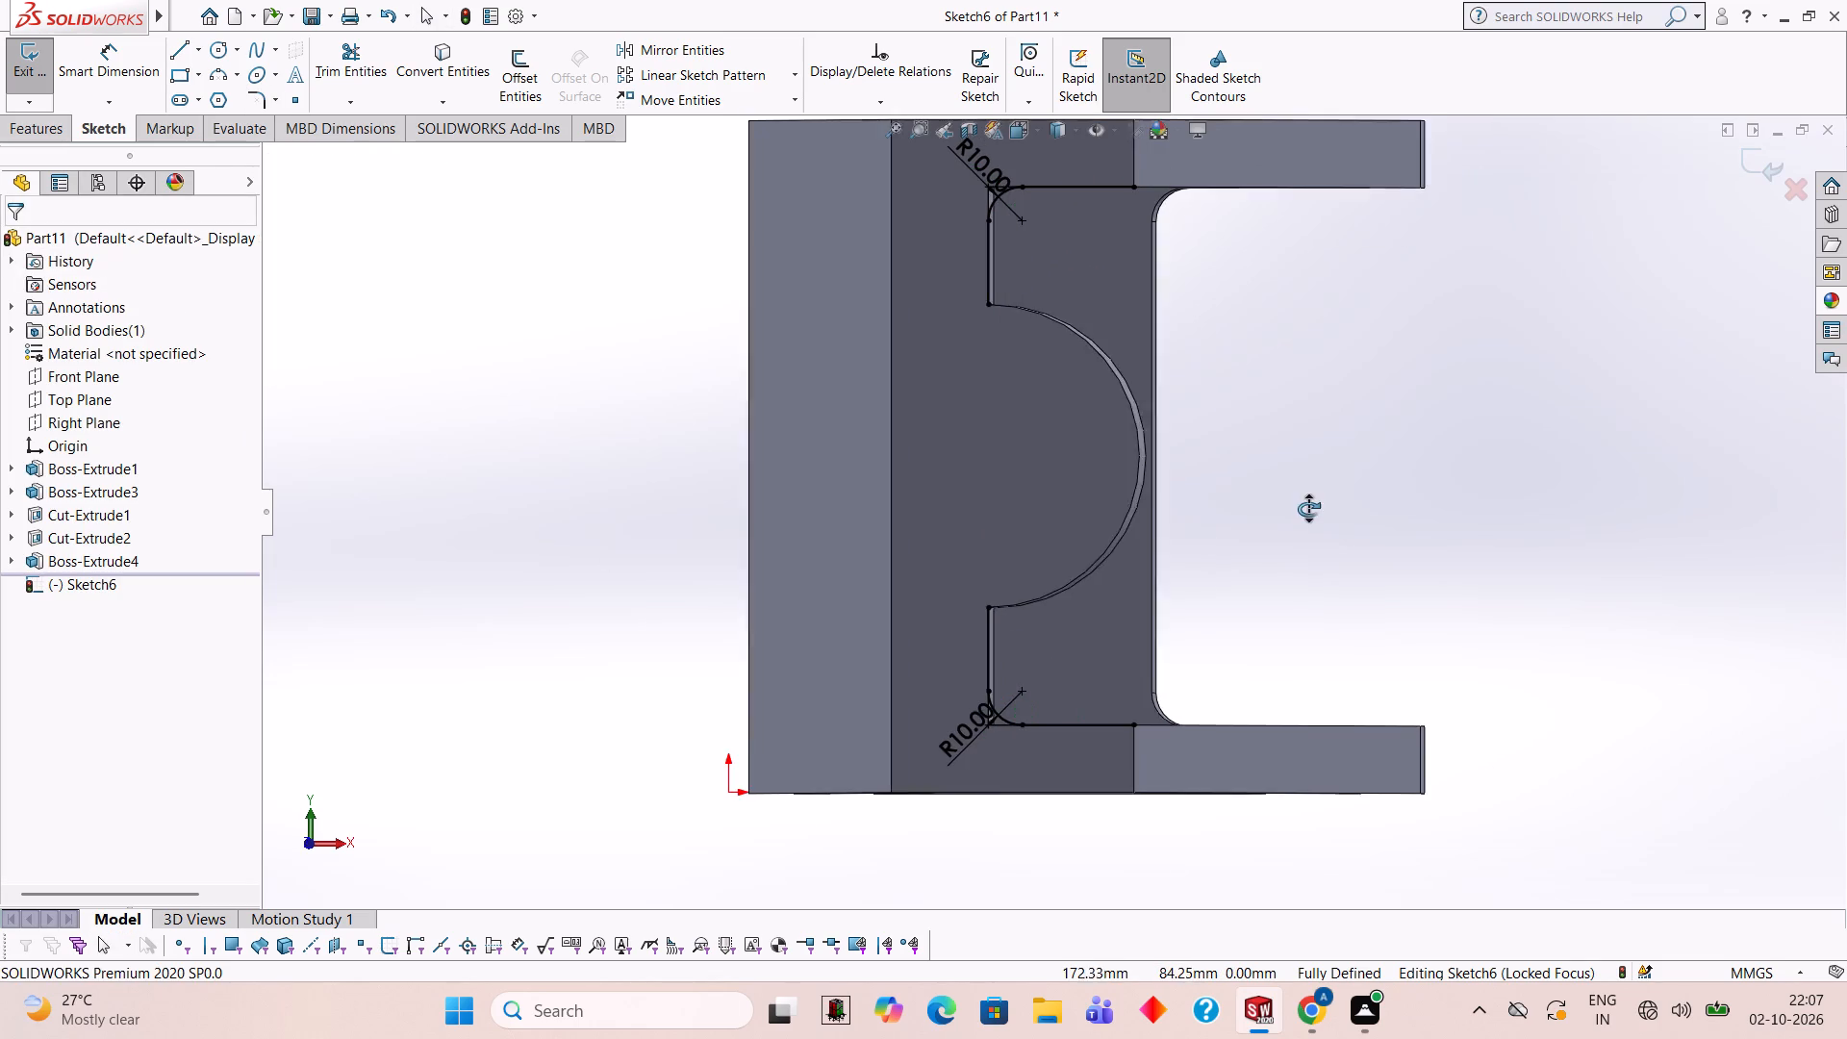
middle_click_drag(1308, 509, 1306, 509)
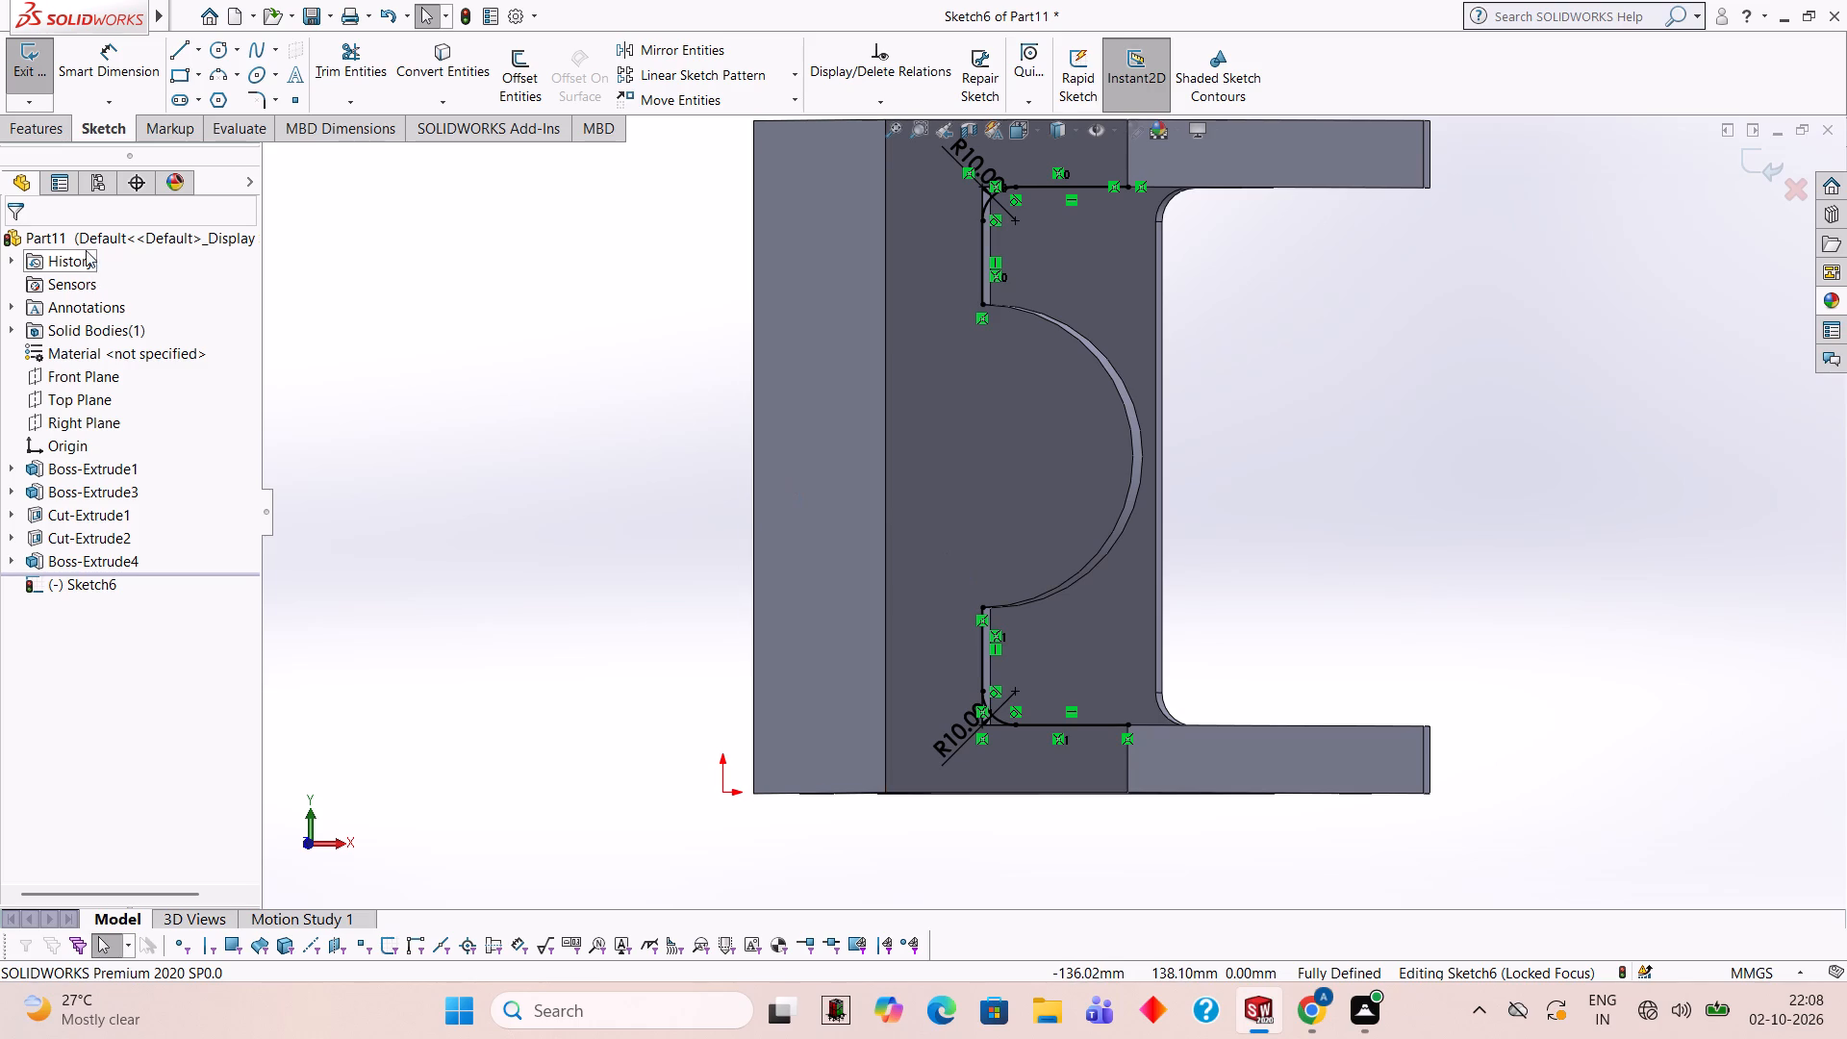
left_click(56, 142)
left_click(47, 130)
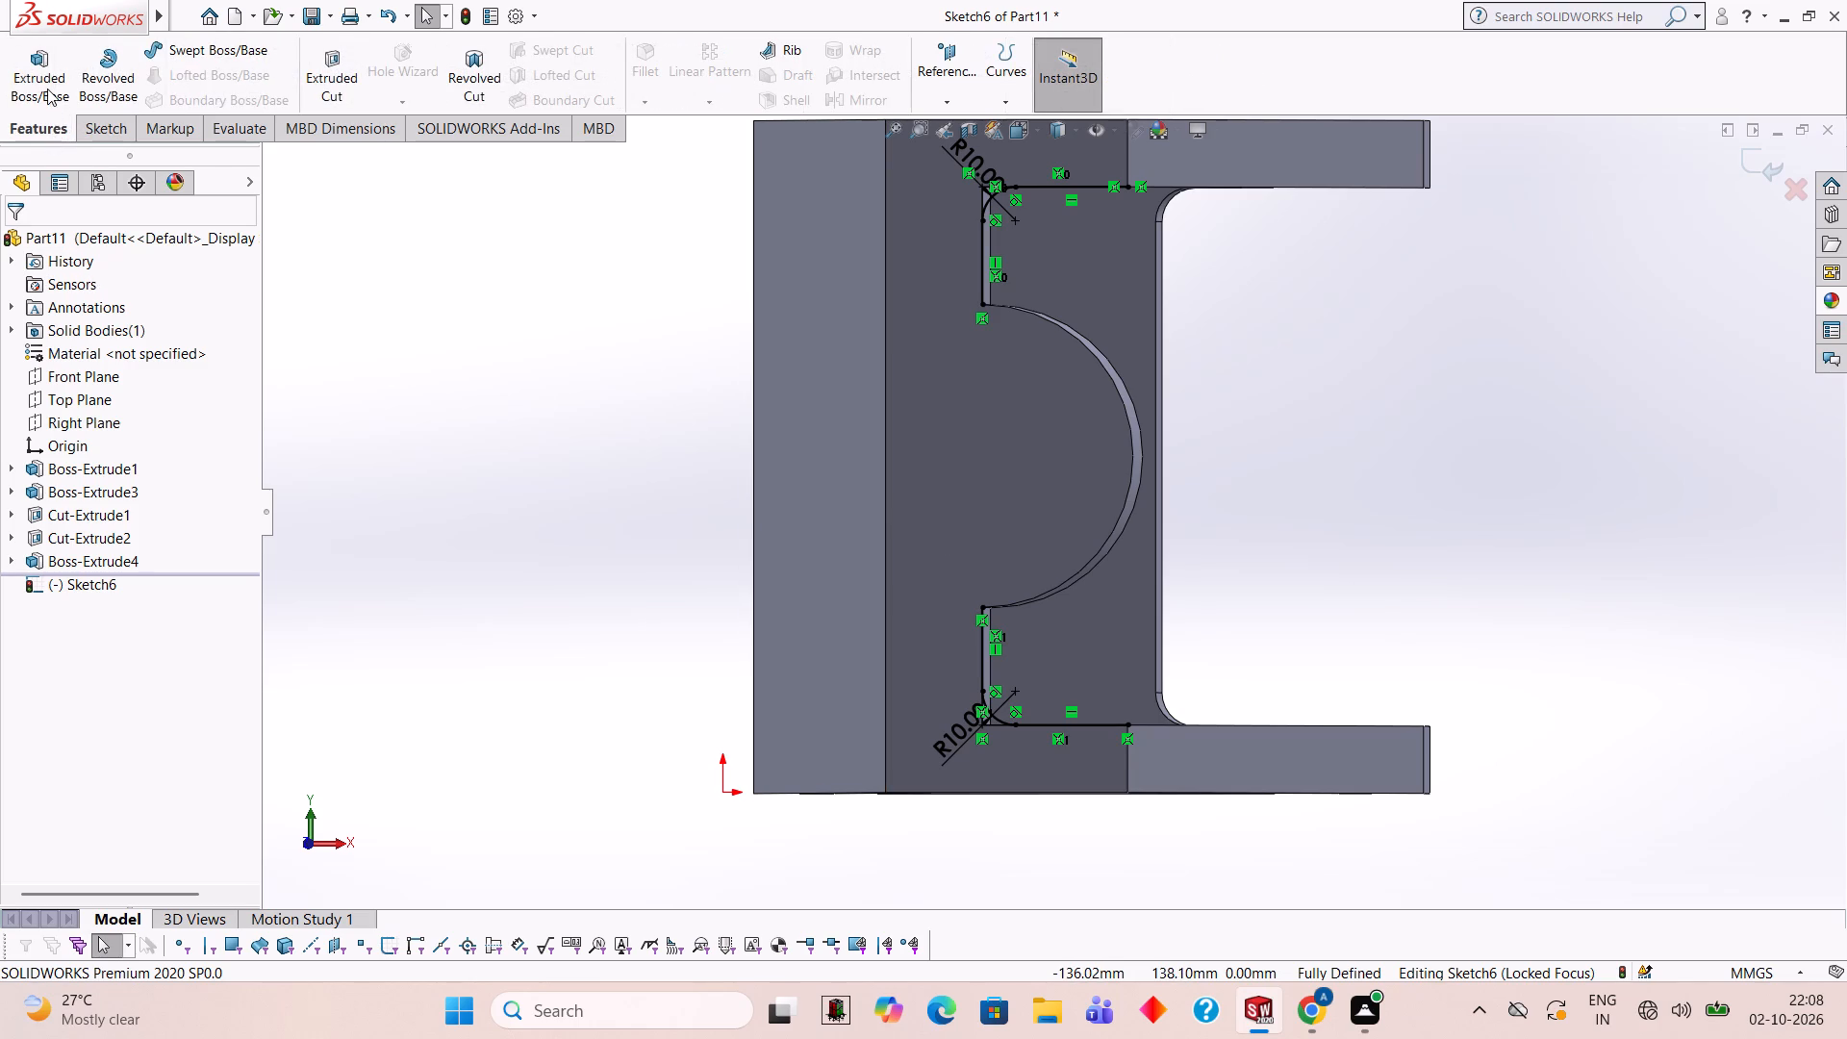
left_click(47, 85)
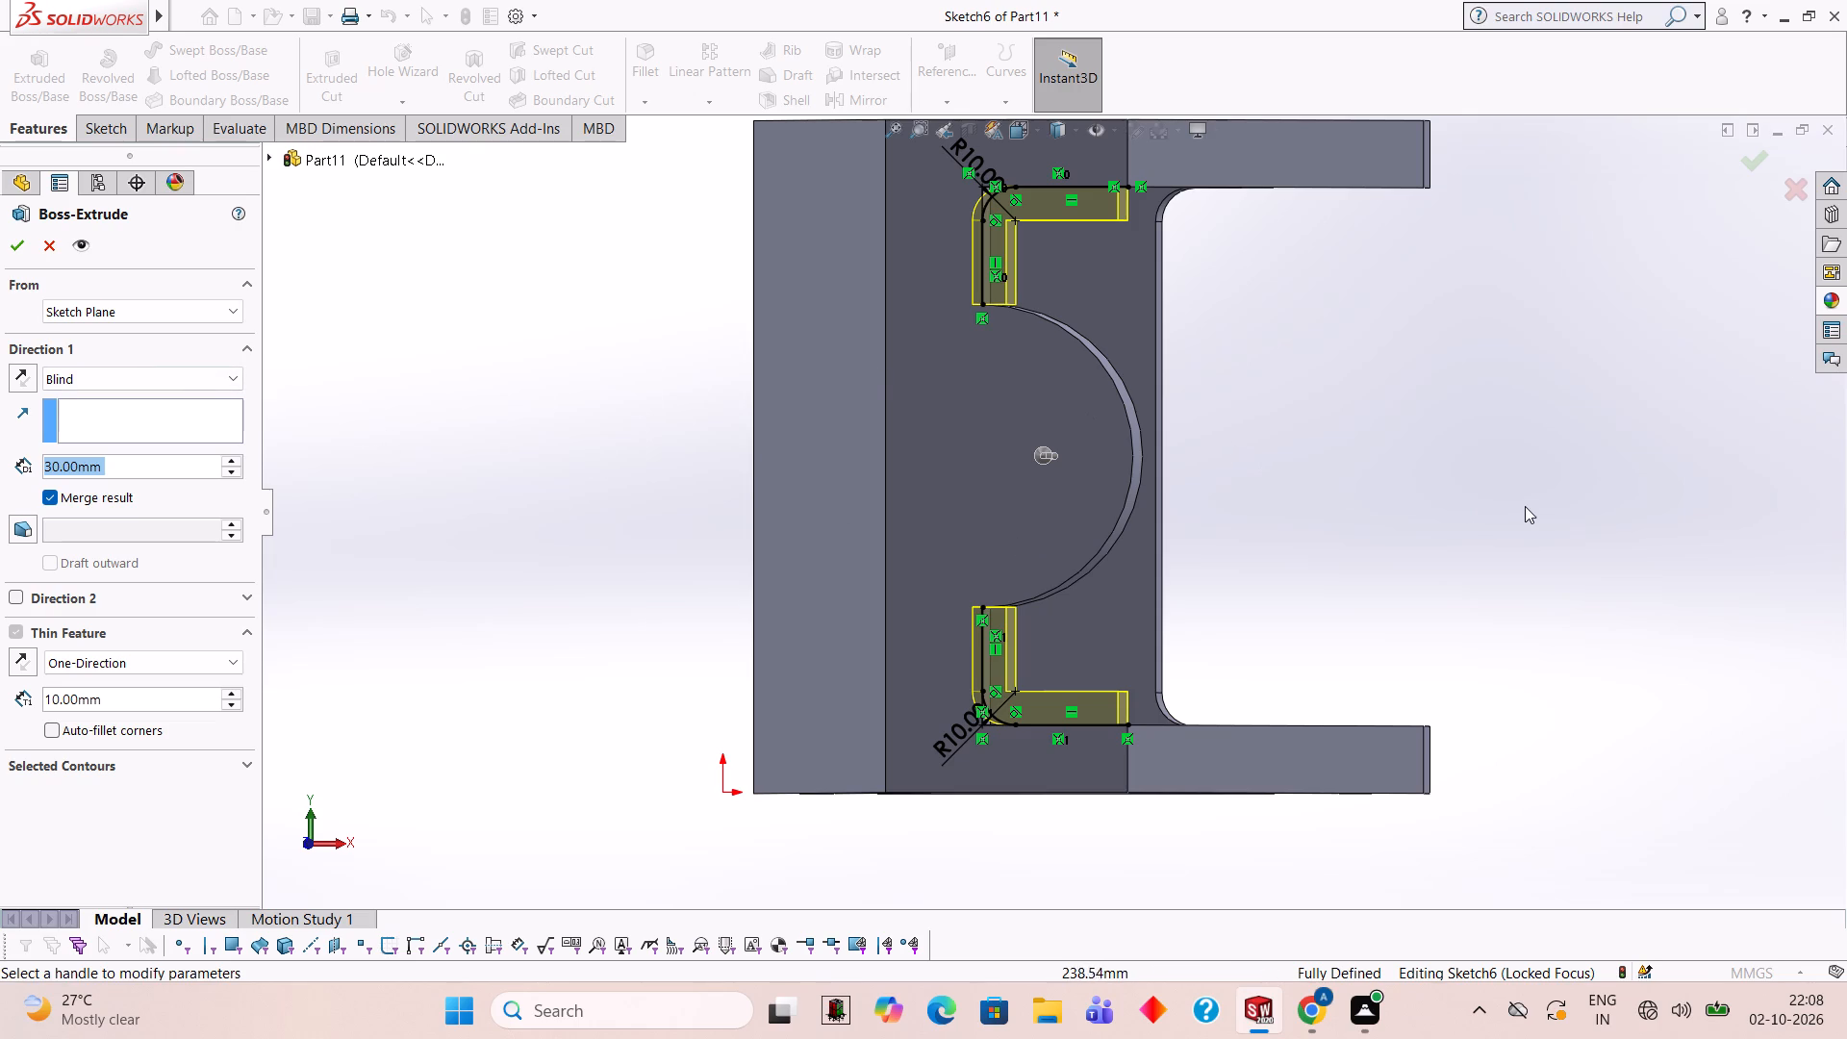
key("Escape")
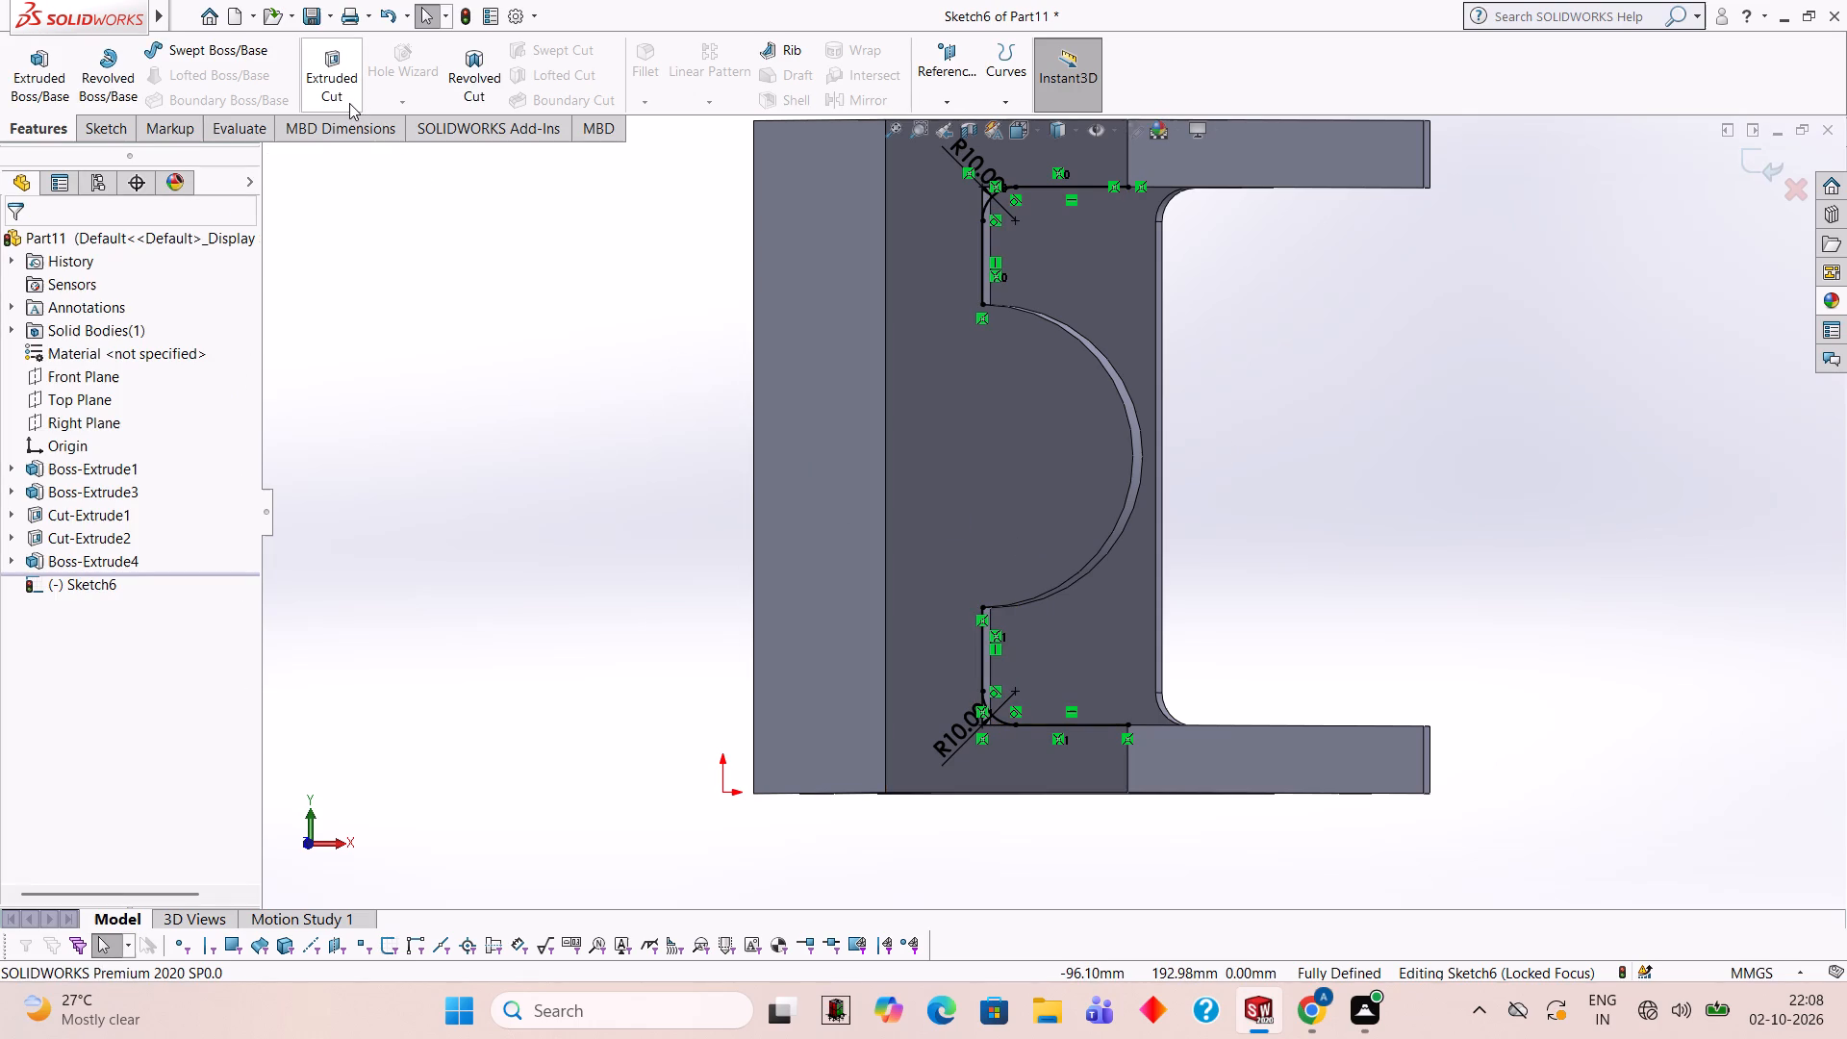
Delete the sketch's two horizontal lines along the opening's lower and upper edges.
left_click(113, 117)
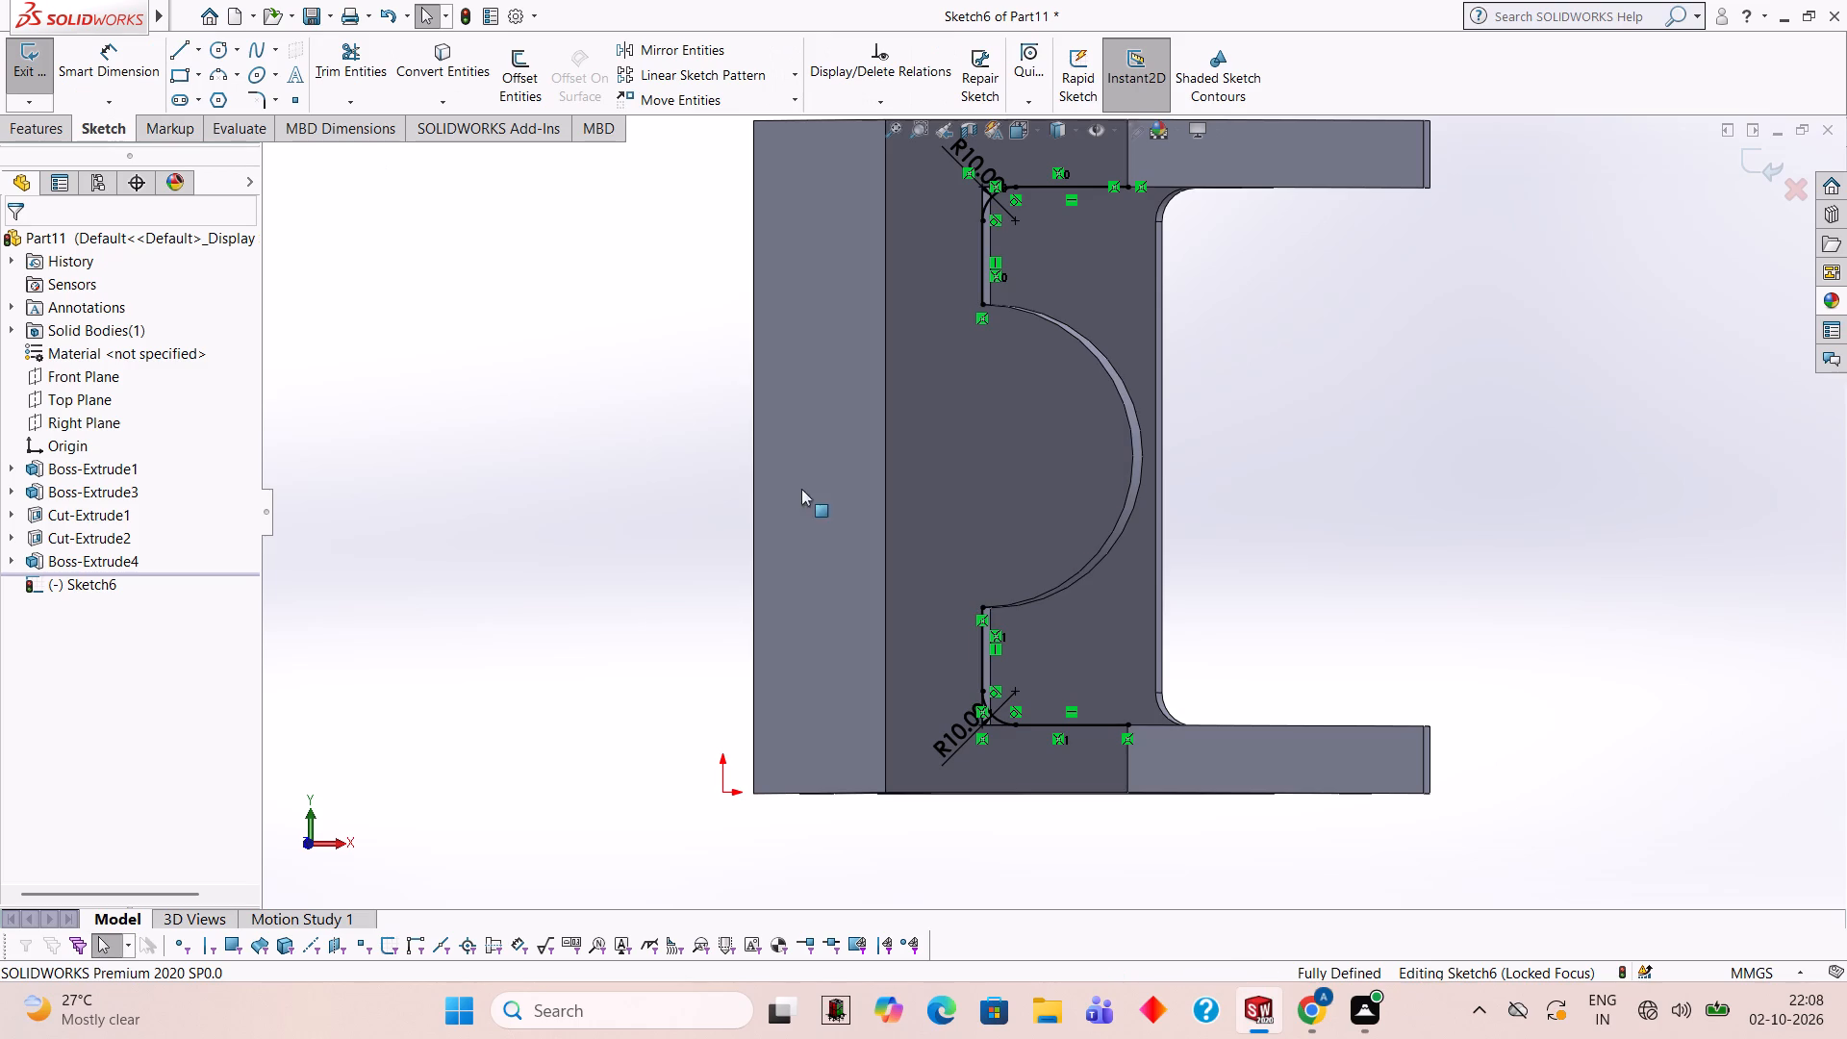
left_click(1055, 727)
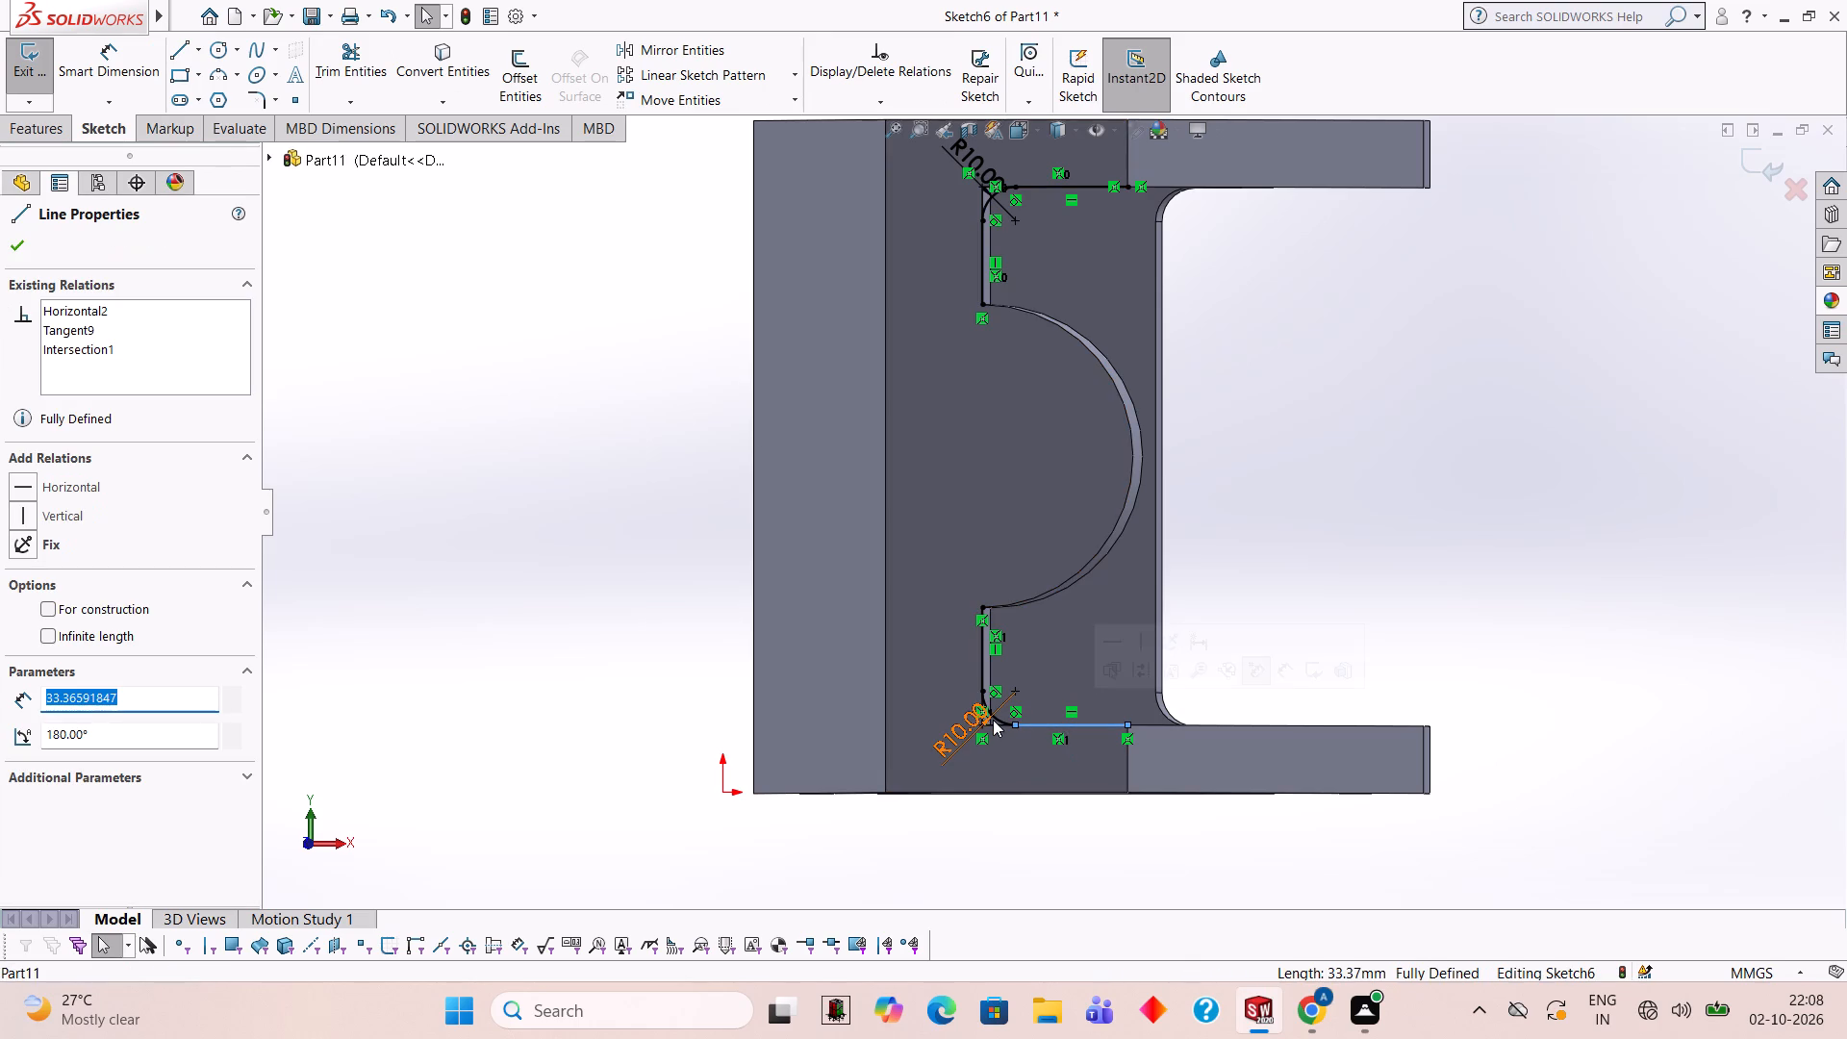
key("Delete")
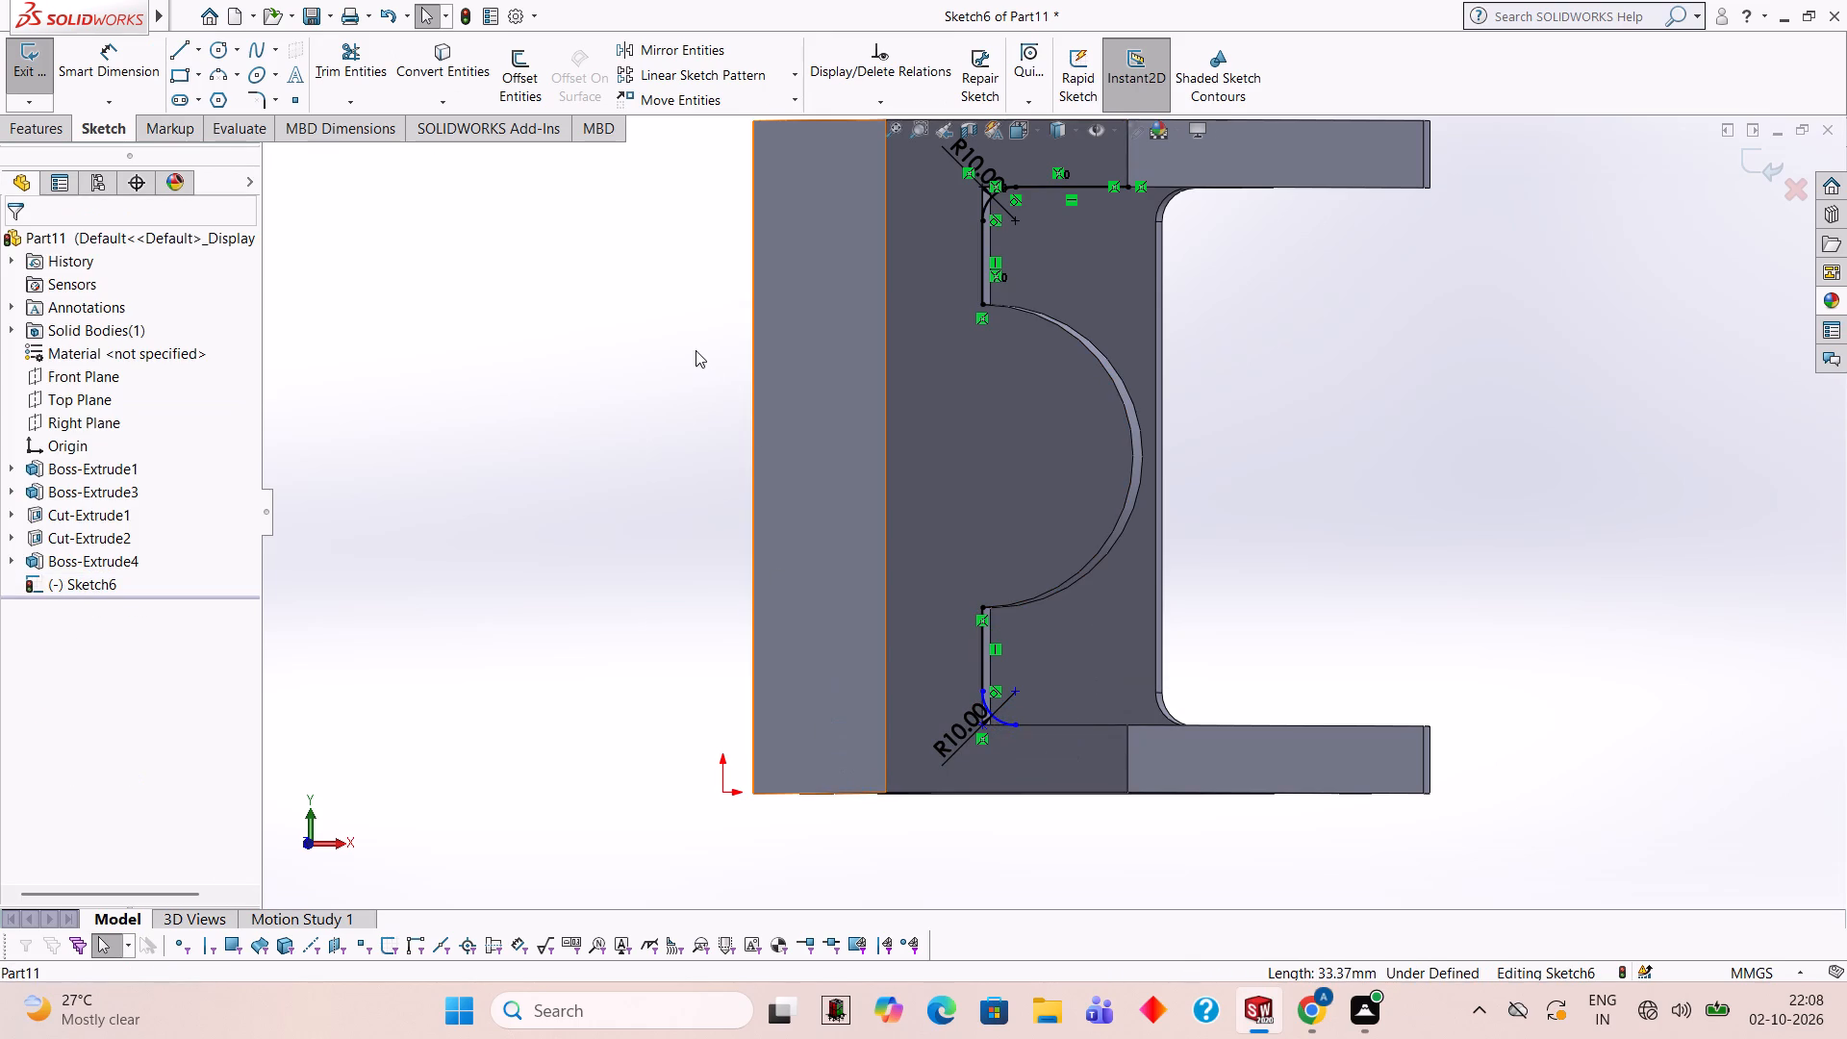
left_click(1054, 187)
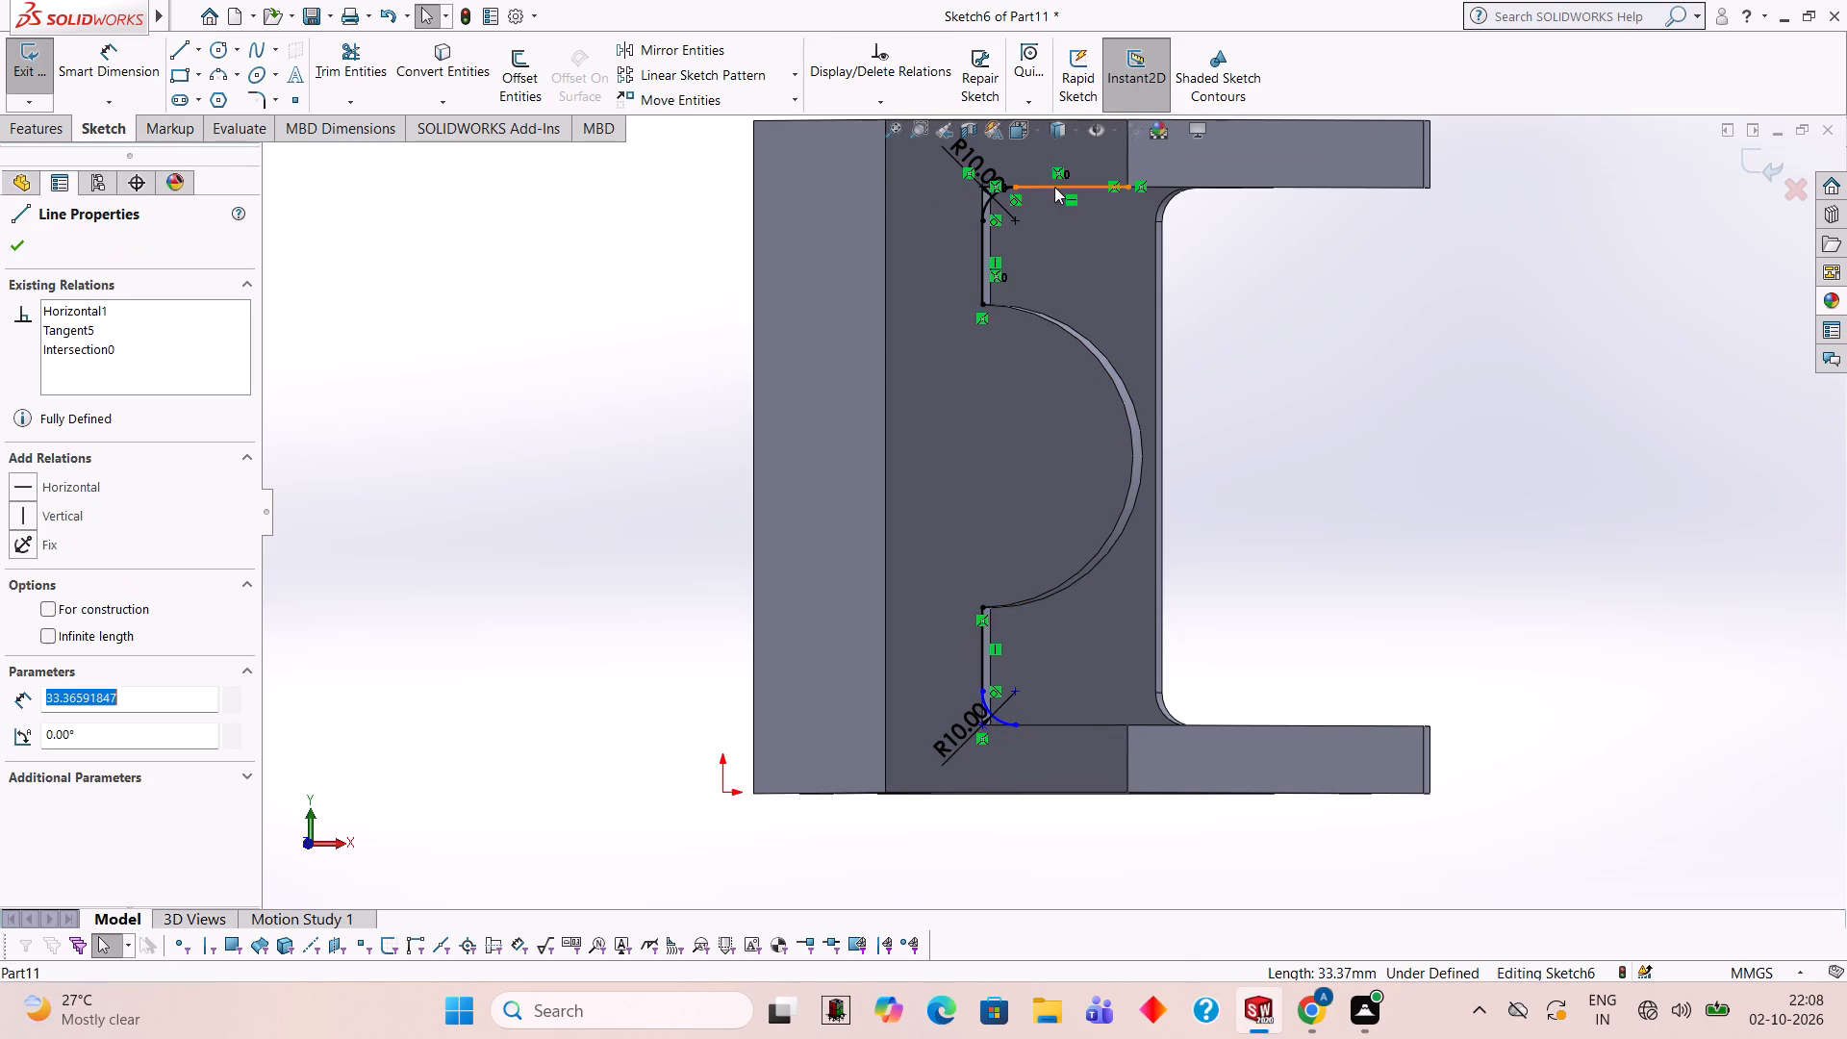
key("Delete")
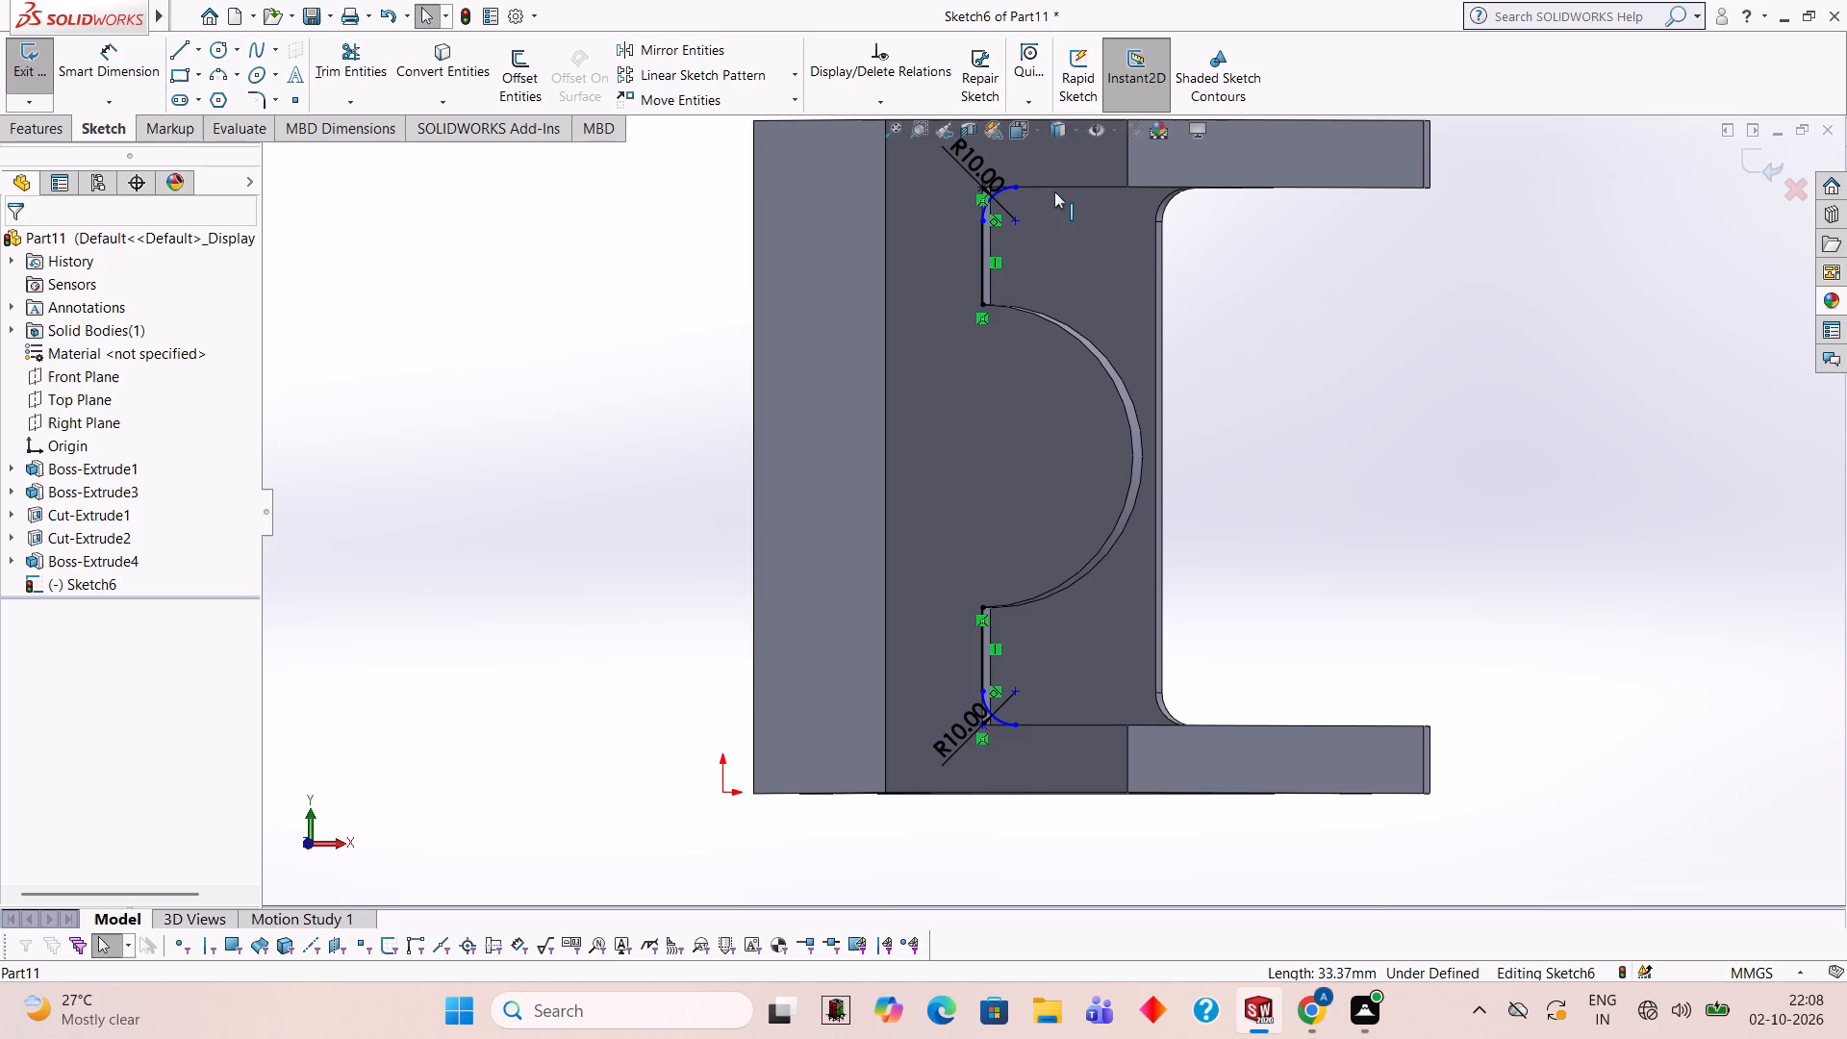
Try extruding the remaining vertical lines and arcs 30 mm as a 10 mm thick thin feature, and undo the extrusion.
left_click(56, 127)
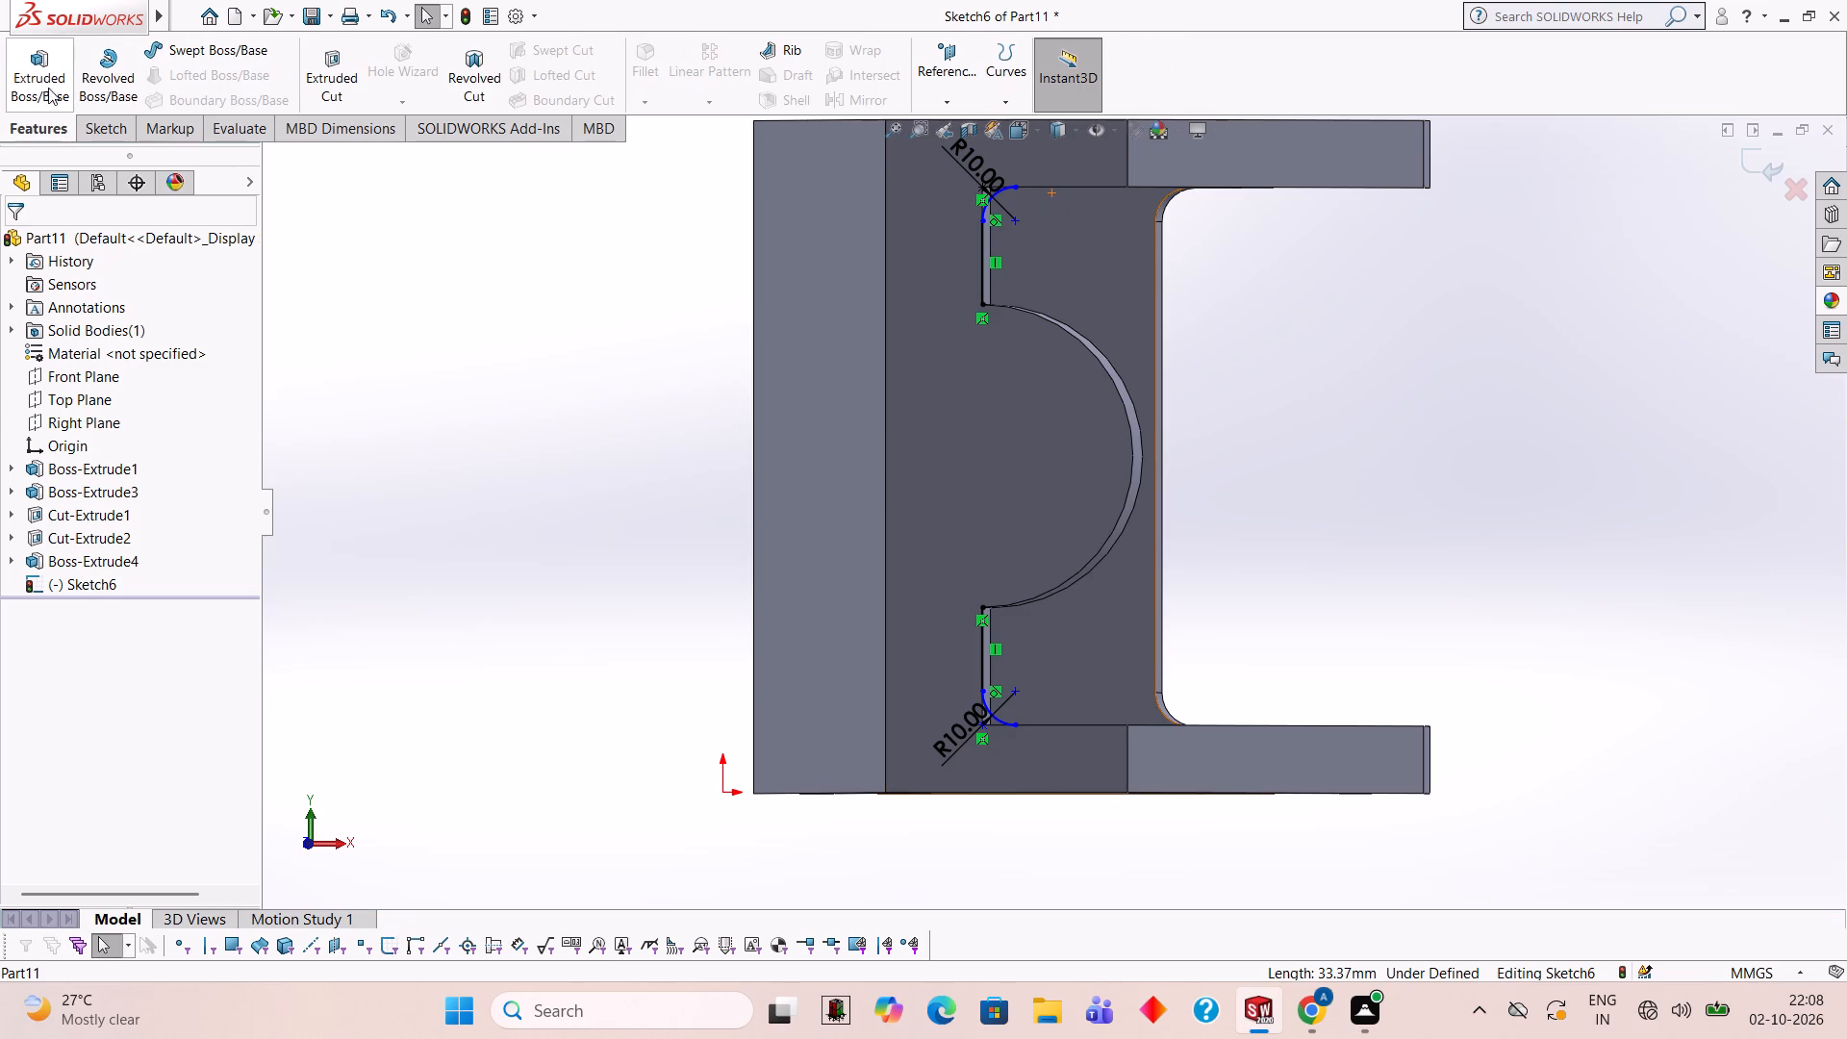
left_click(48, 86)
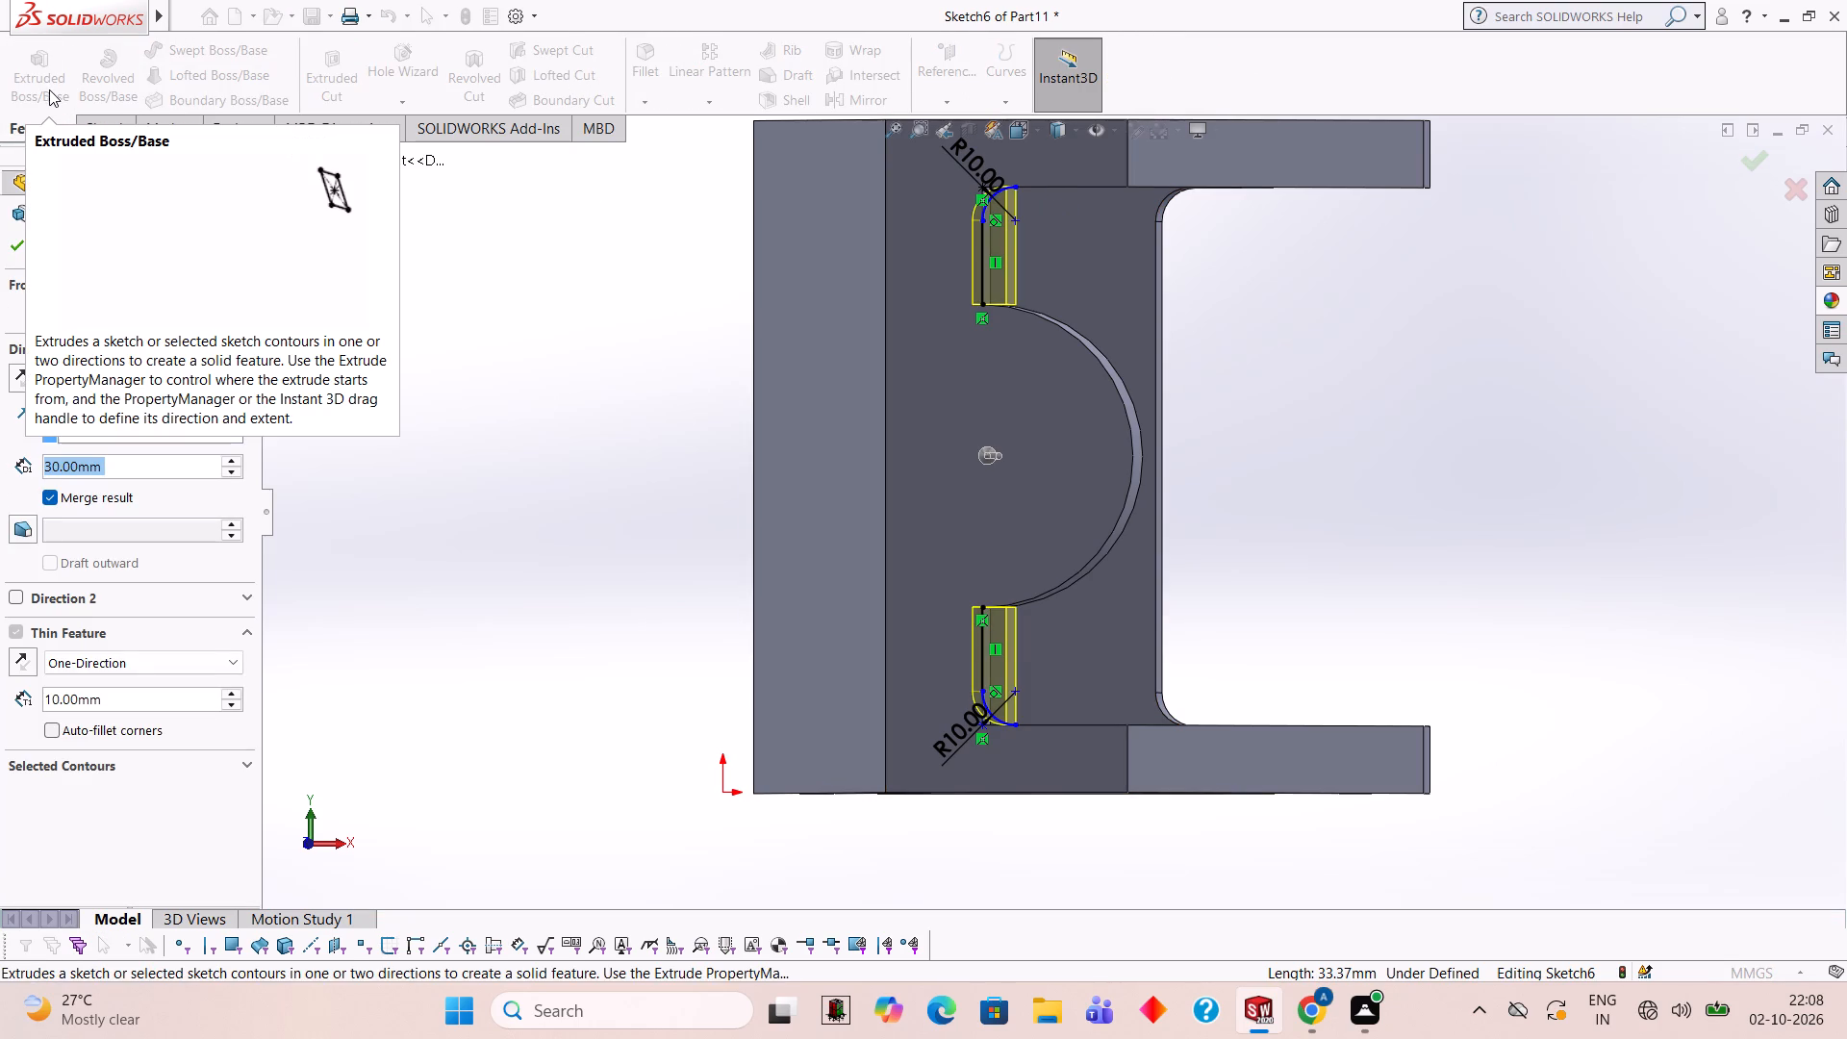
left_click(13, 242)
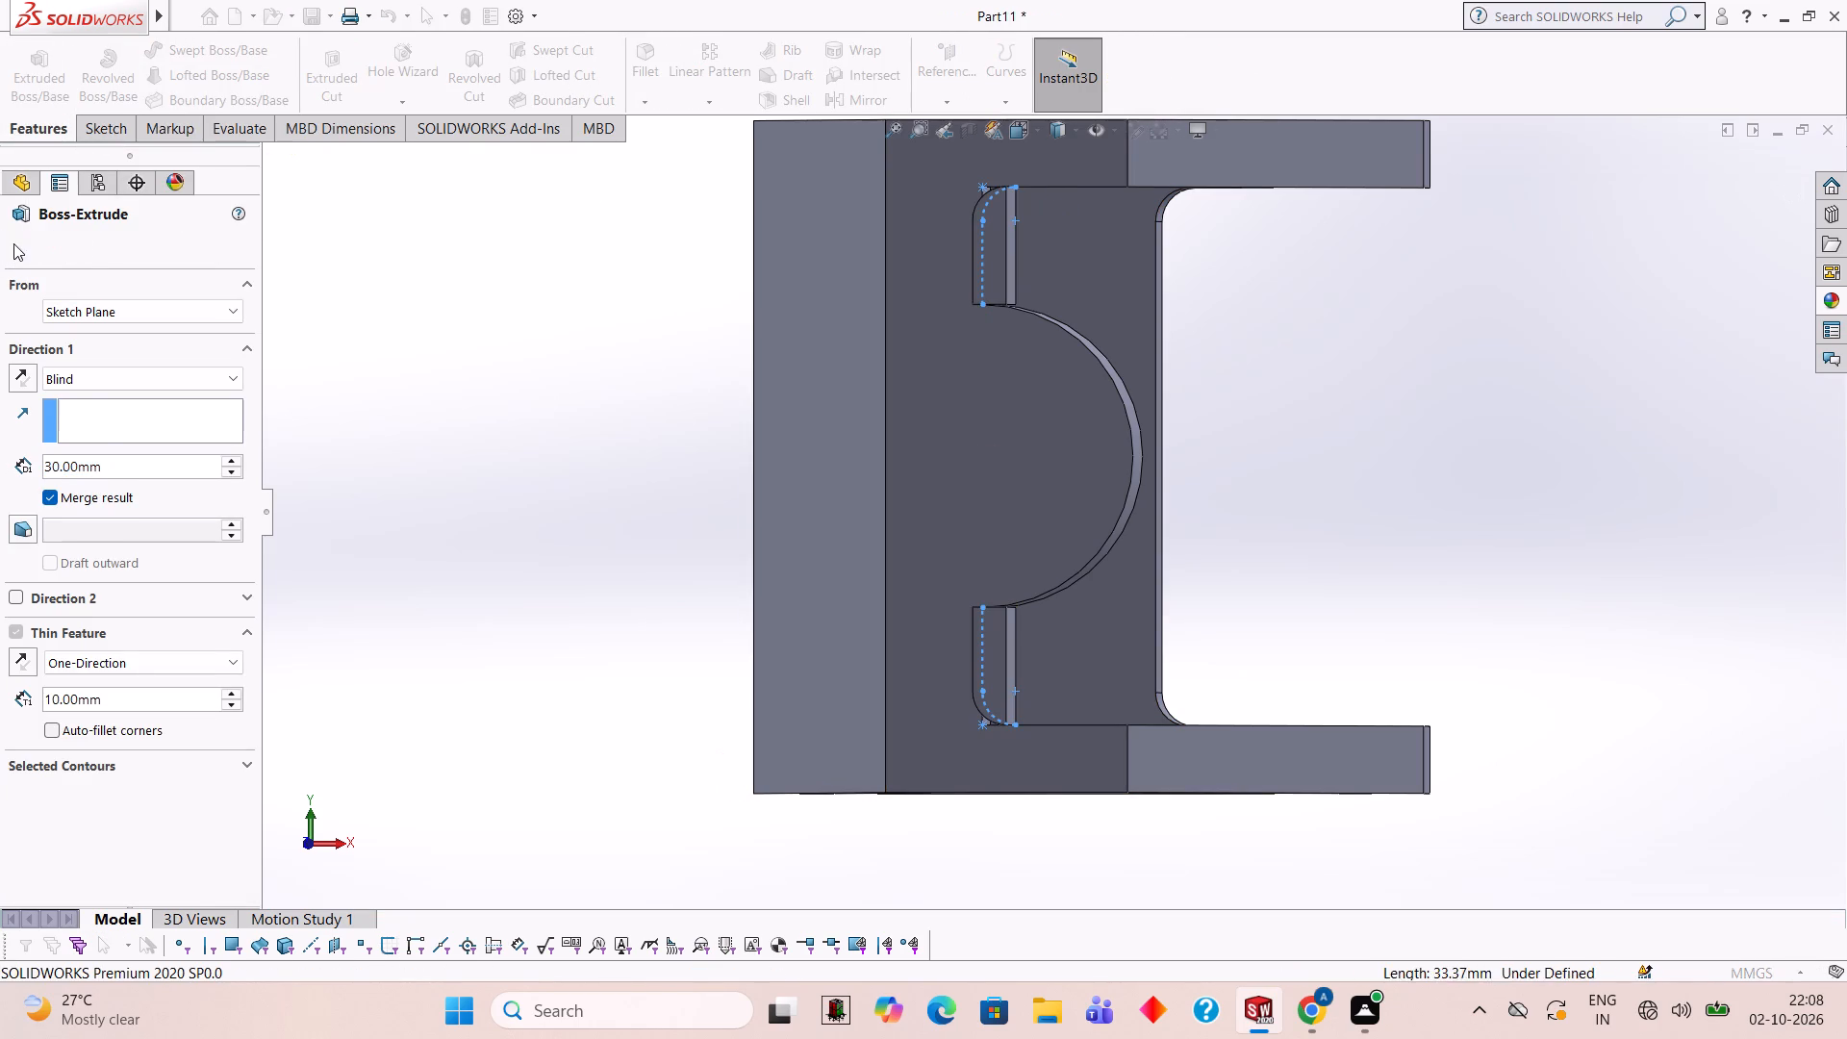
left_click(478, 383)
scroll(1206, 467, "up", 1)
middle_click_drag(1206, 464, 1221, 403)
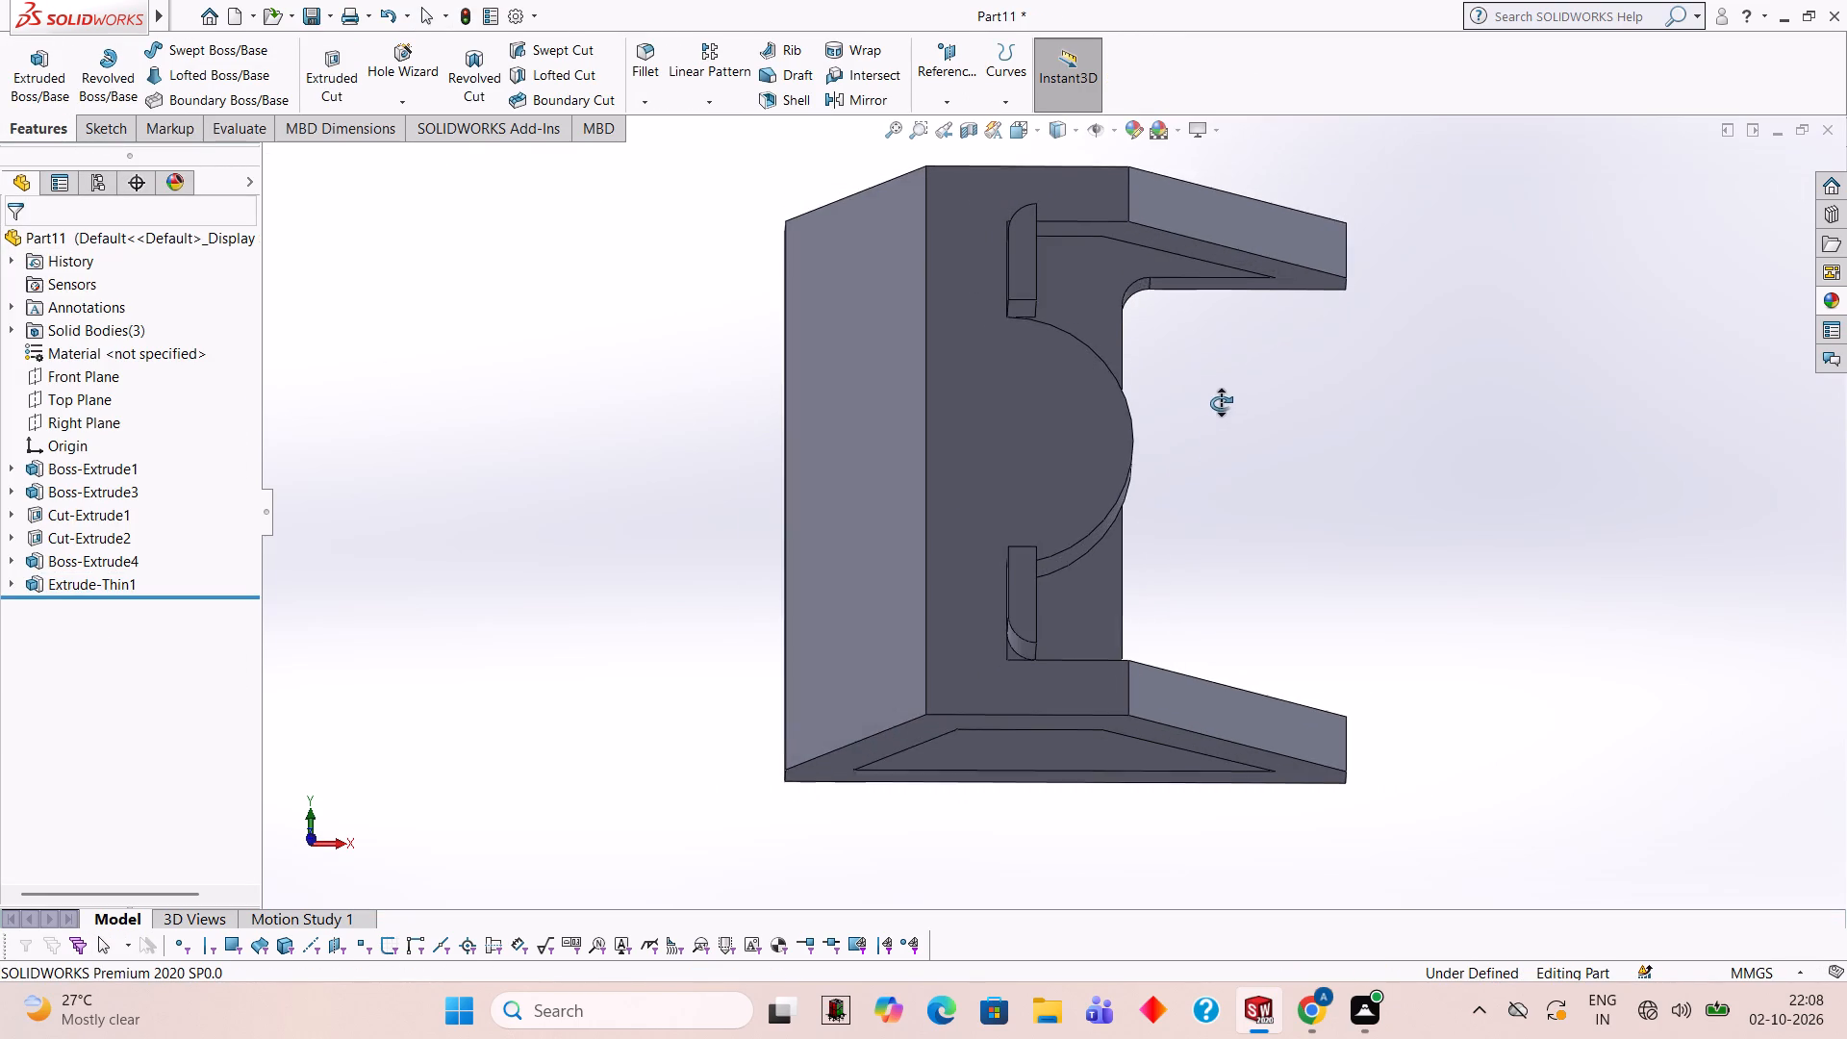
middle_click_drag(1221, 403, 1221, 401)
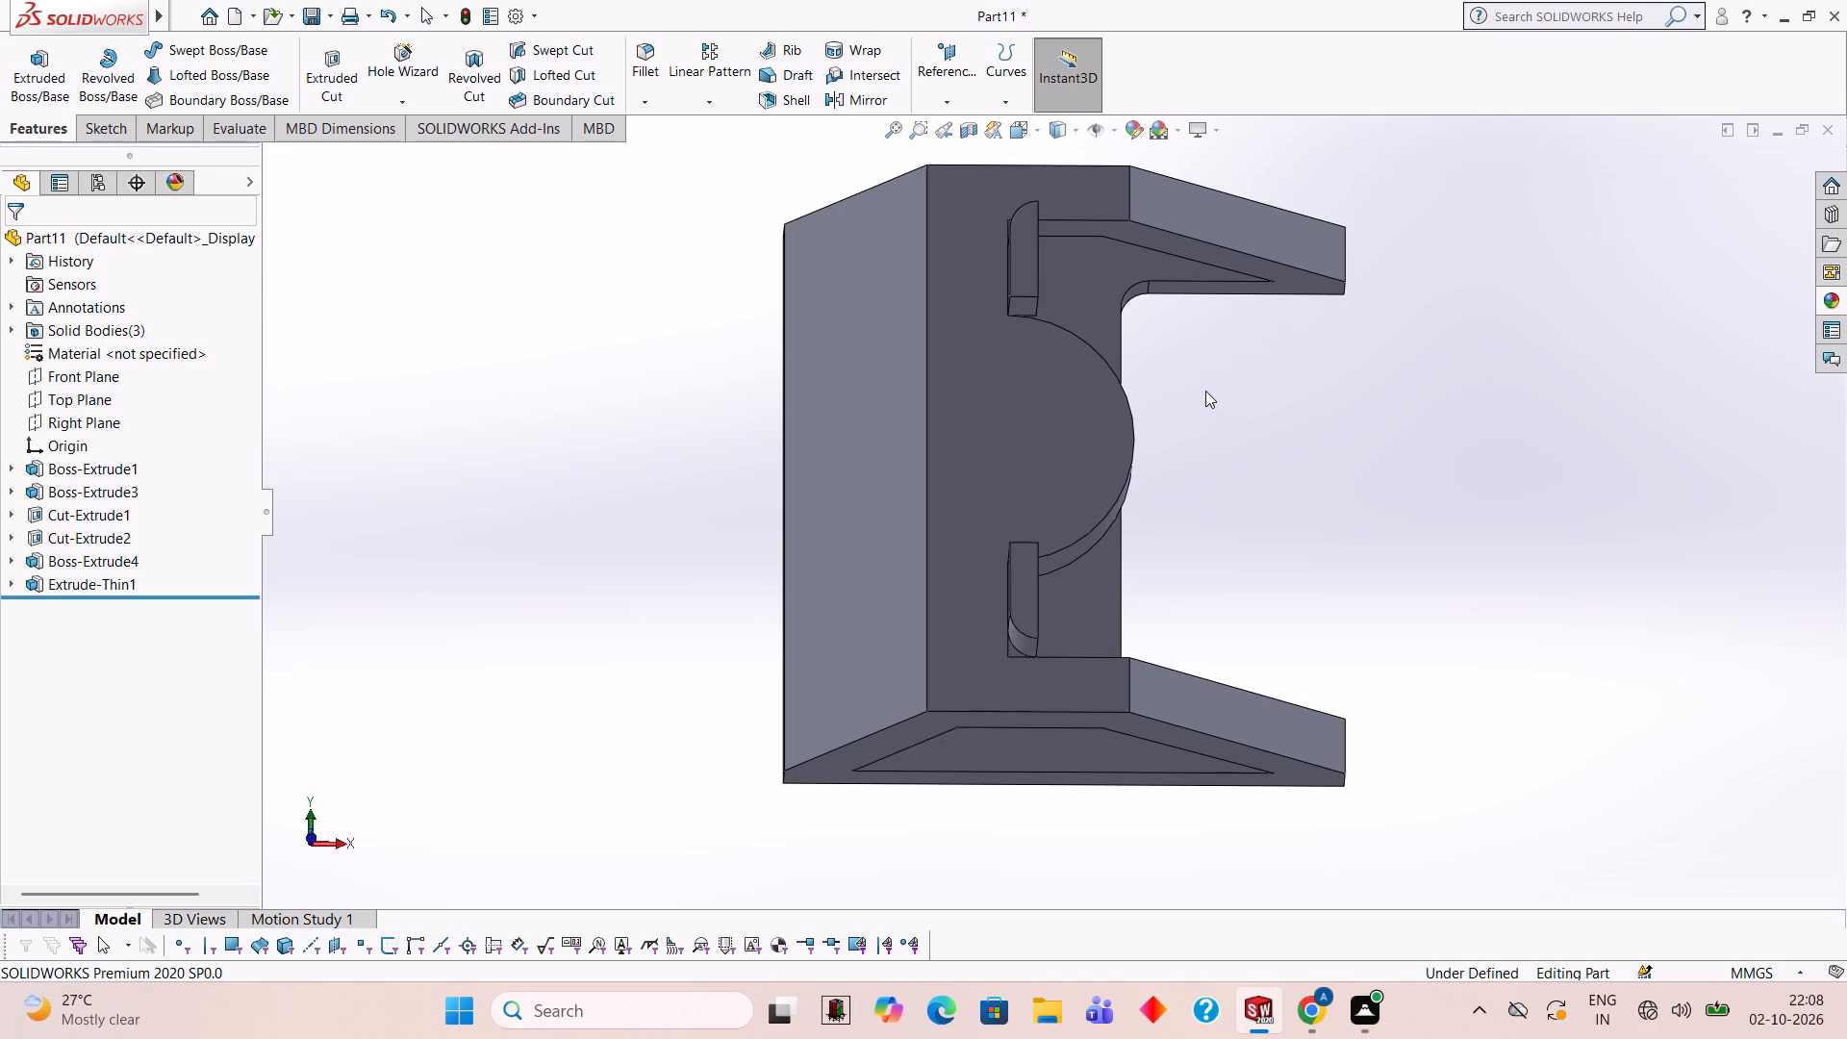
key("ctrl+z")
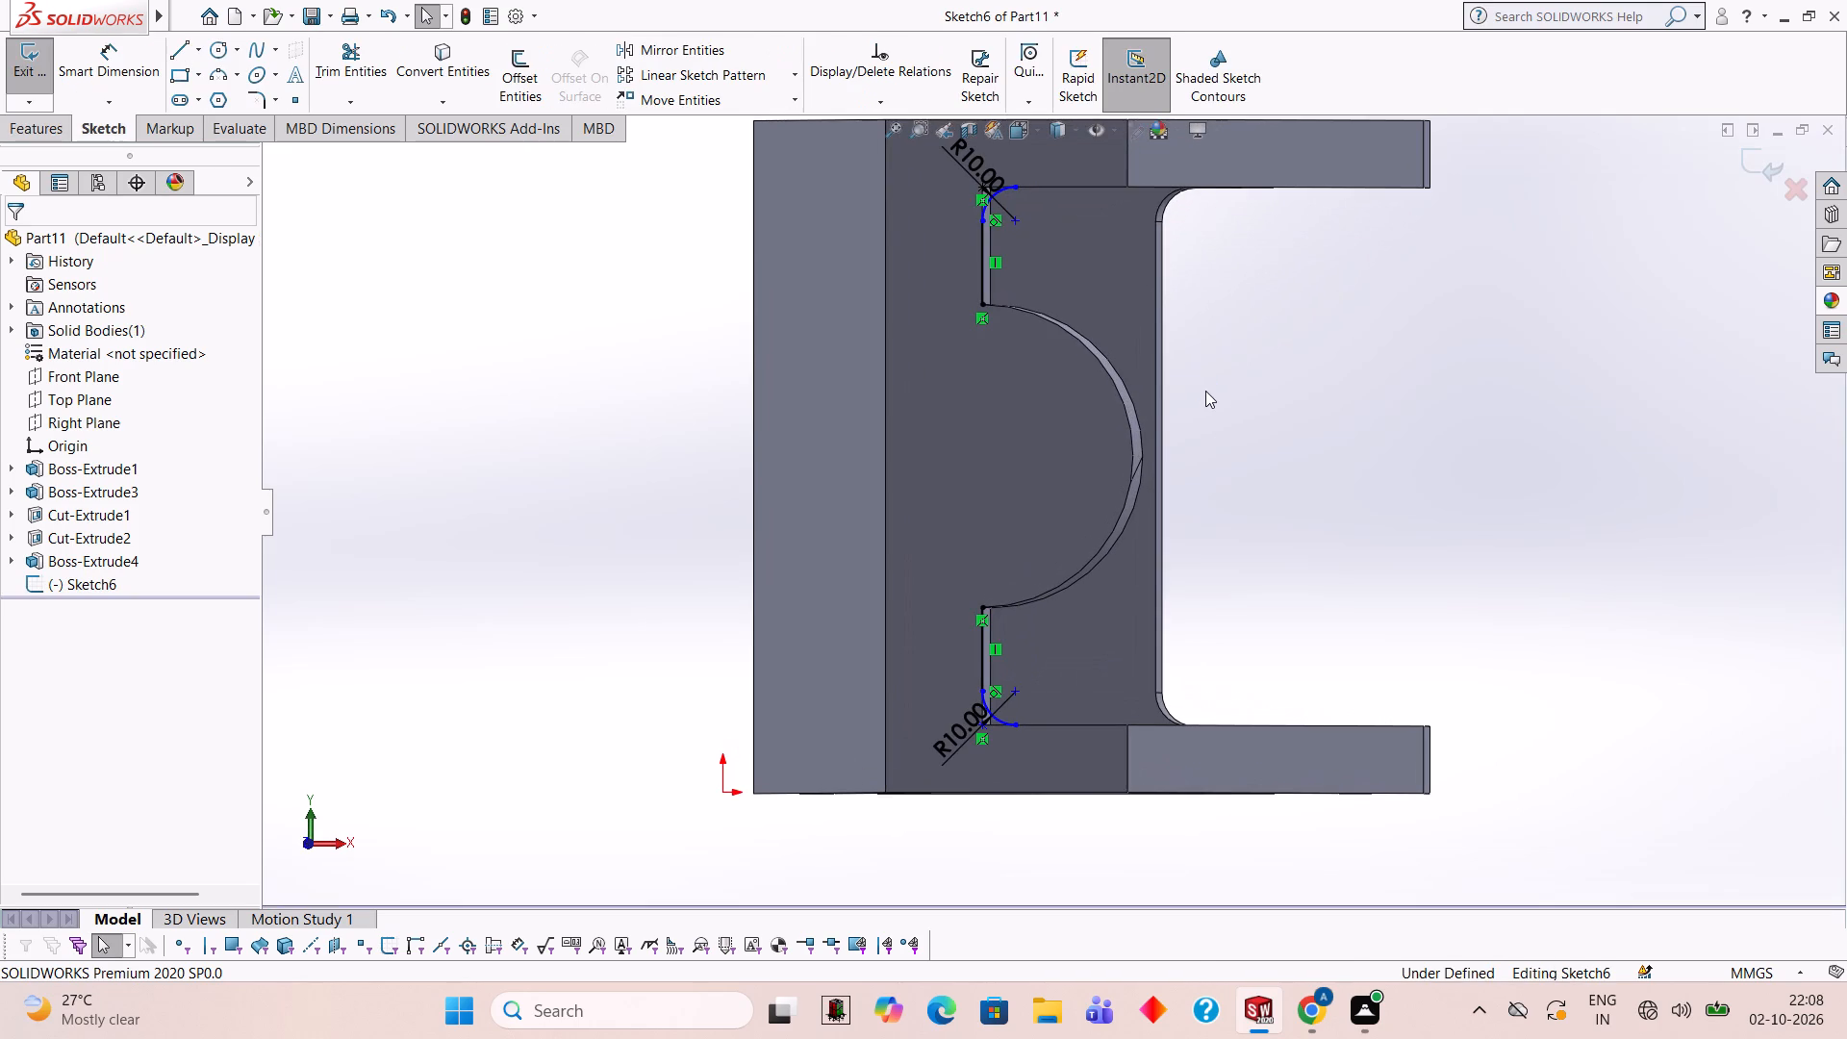
Draw horizontal lines about 33 mm long from the upper and lower fillet arc ends along the opening's edges to its inner corners.
left_click(187, 45)
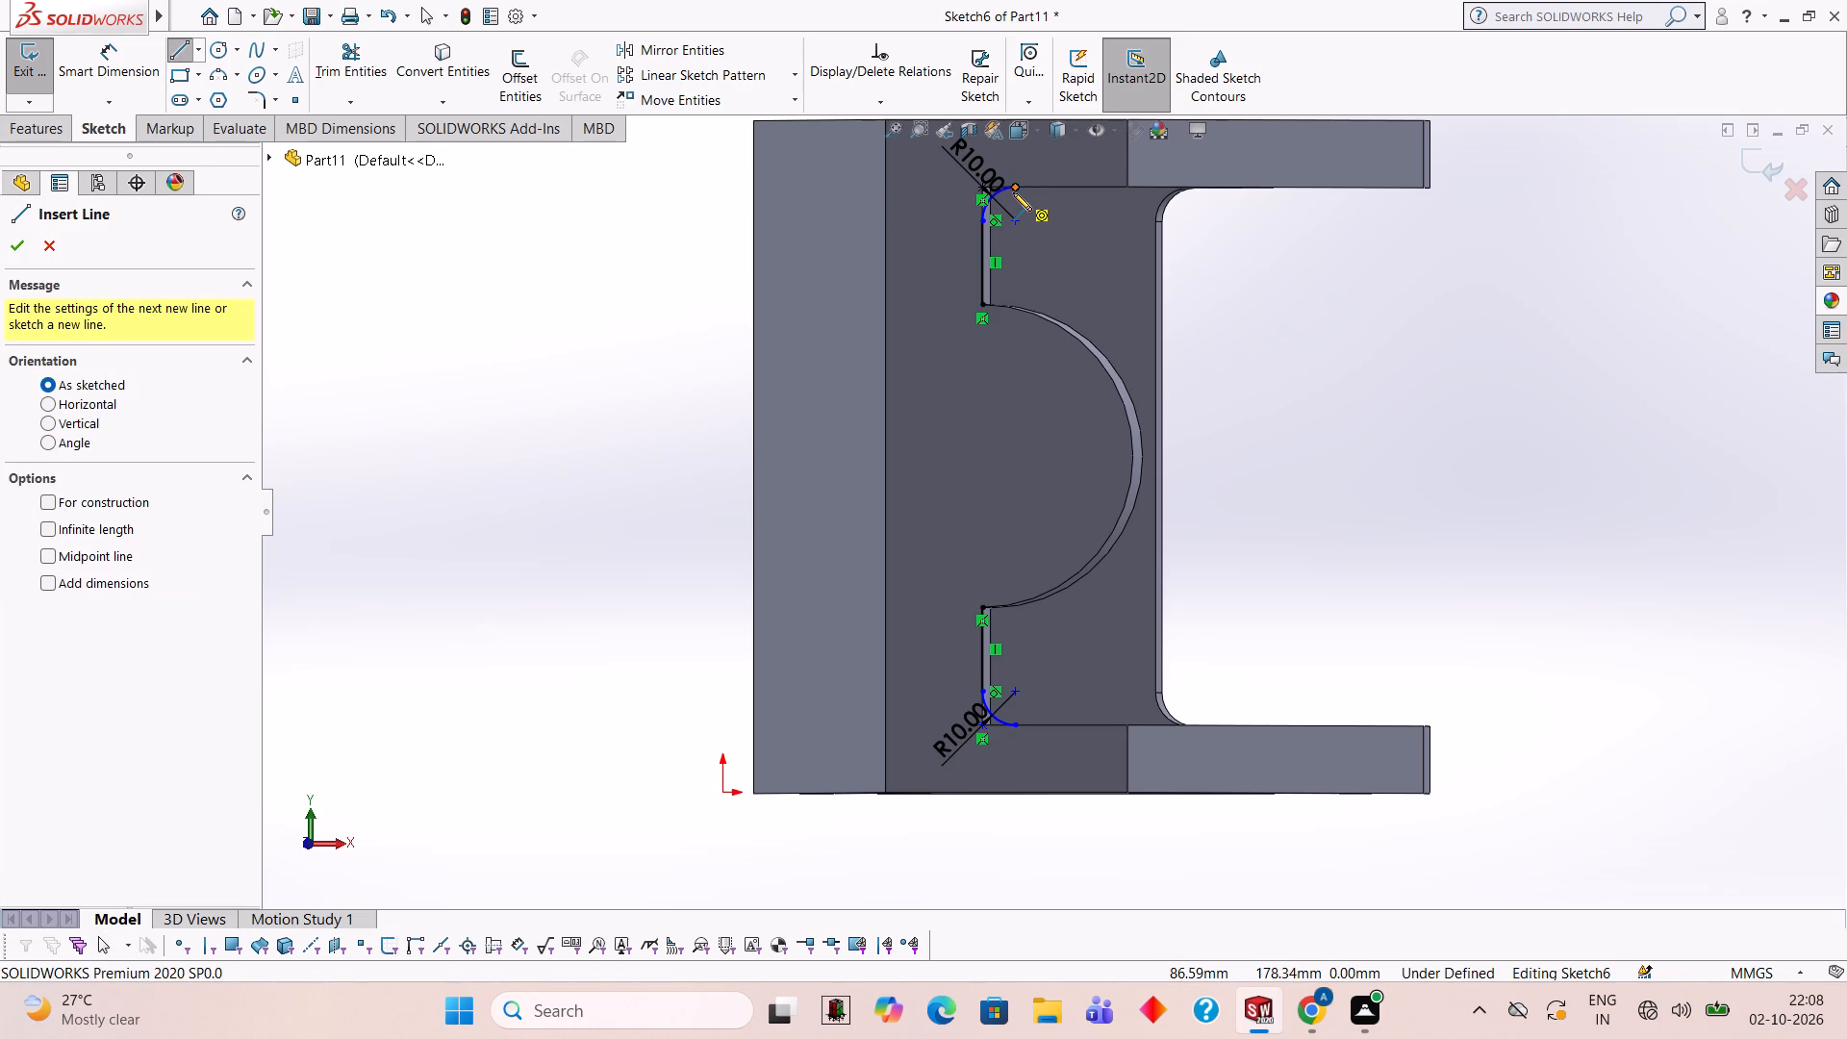
left_click(1014, 188)
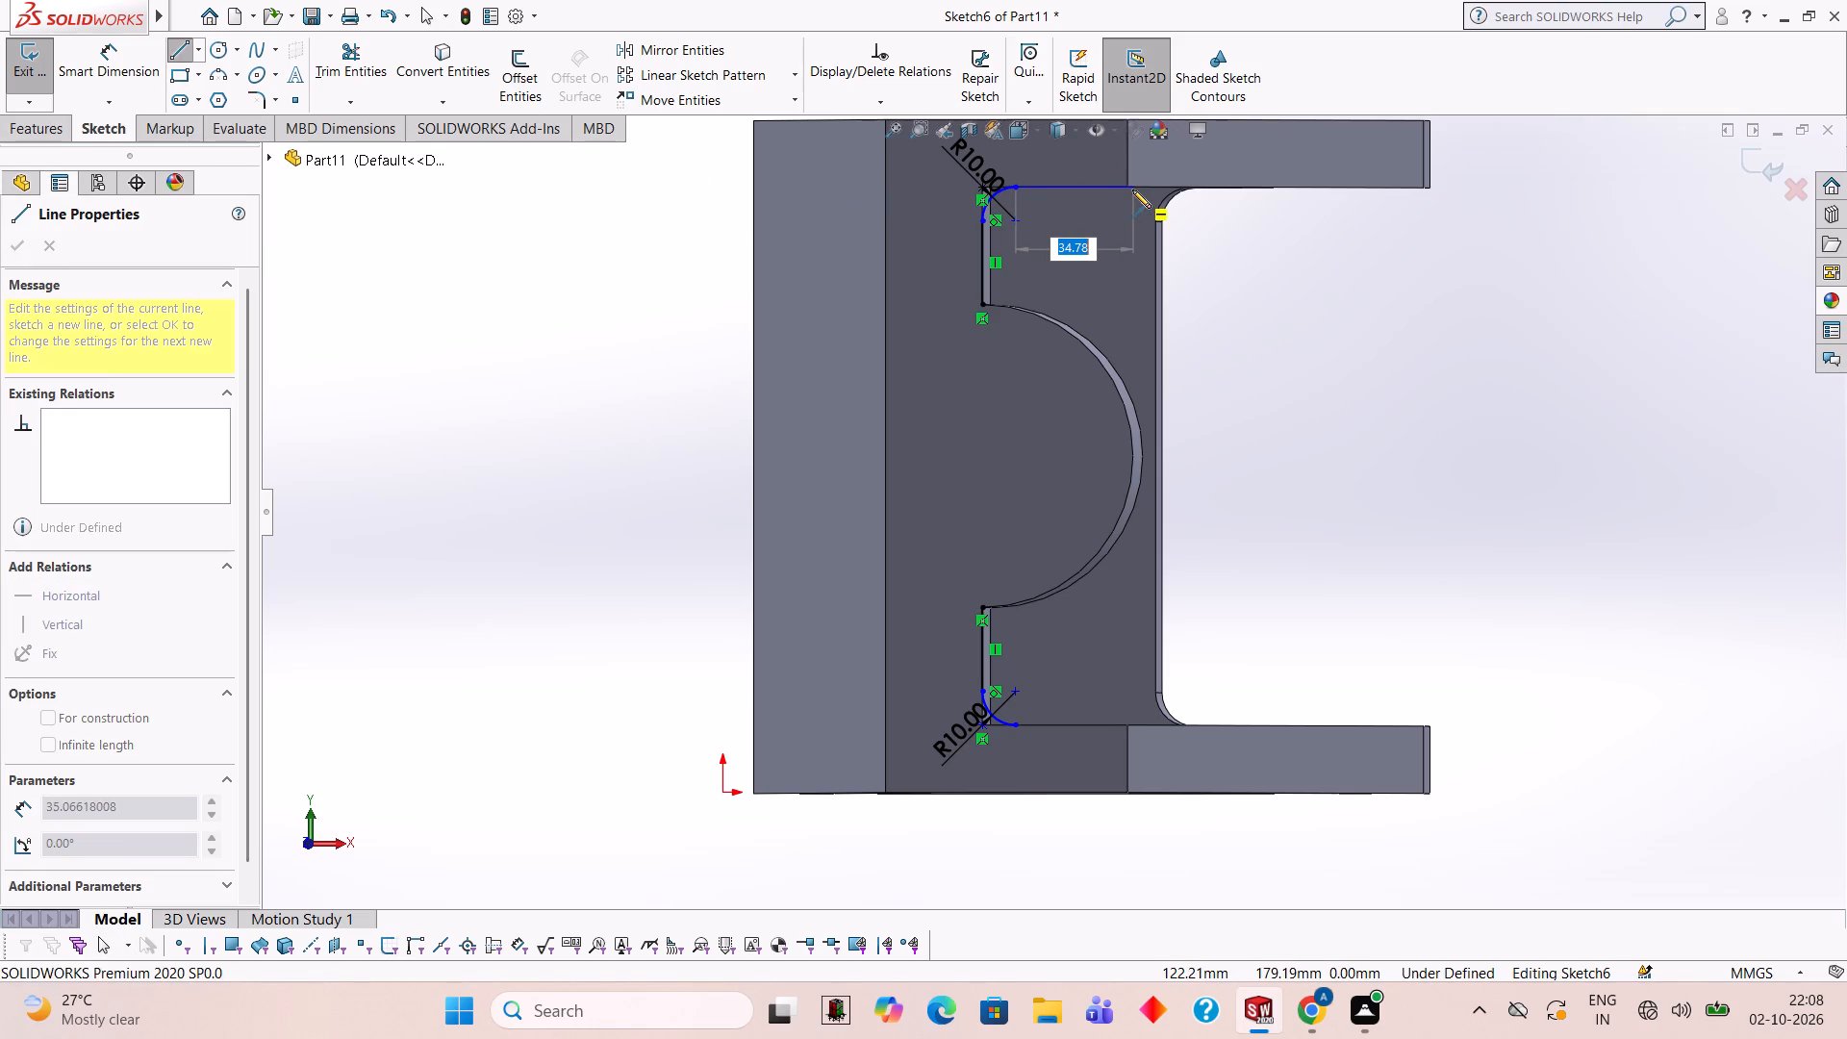
left_click(1126, 189)
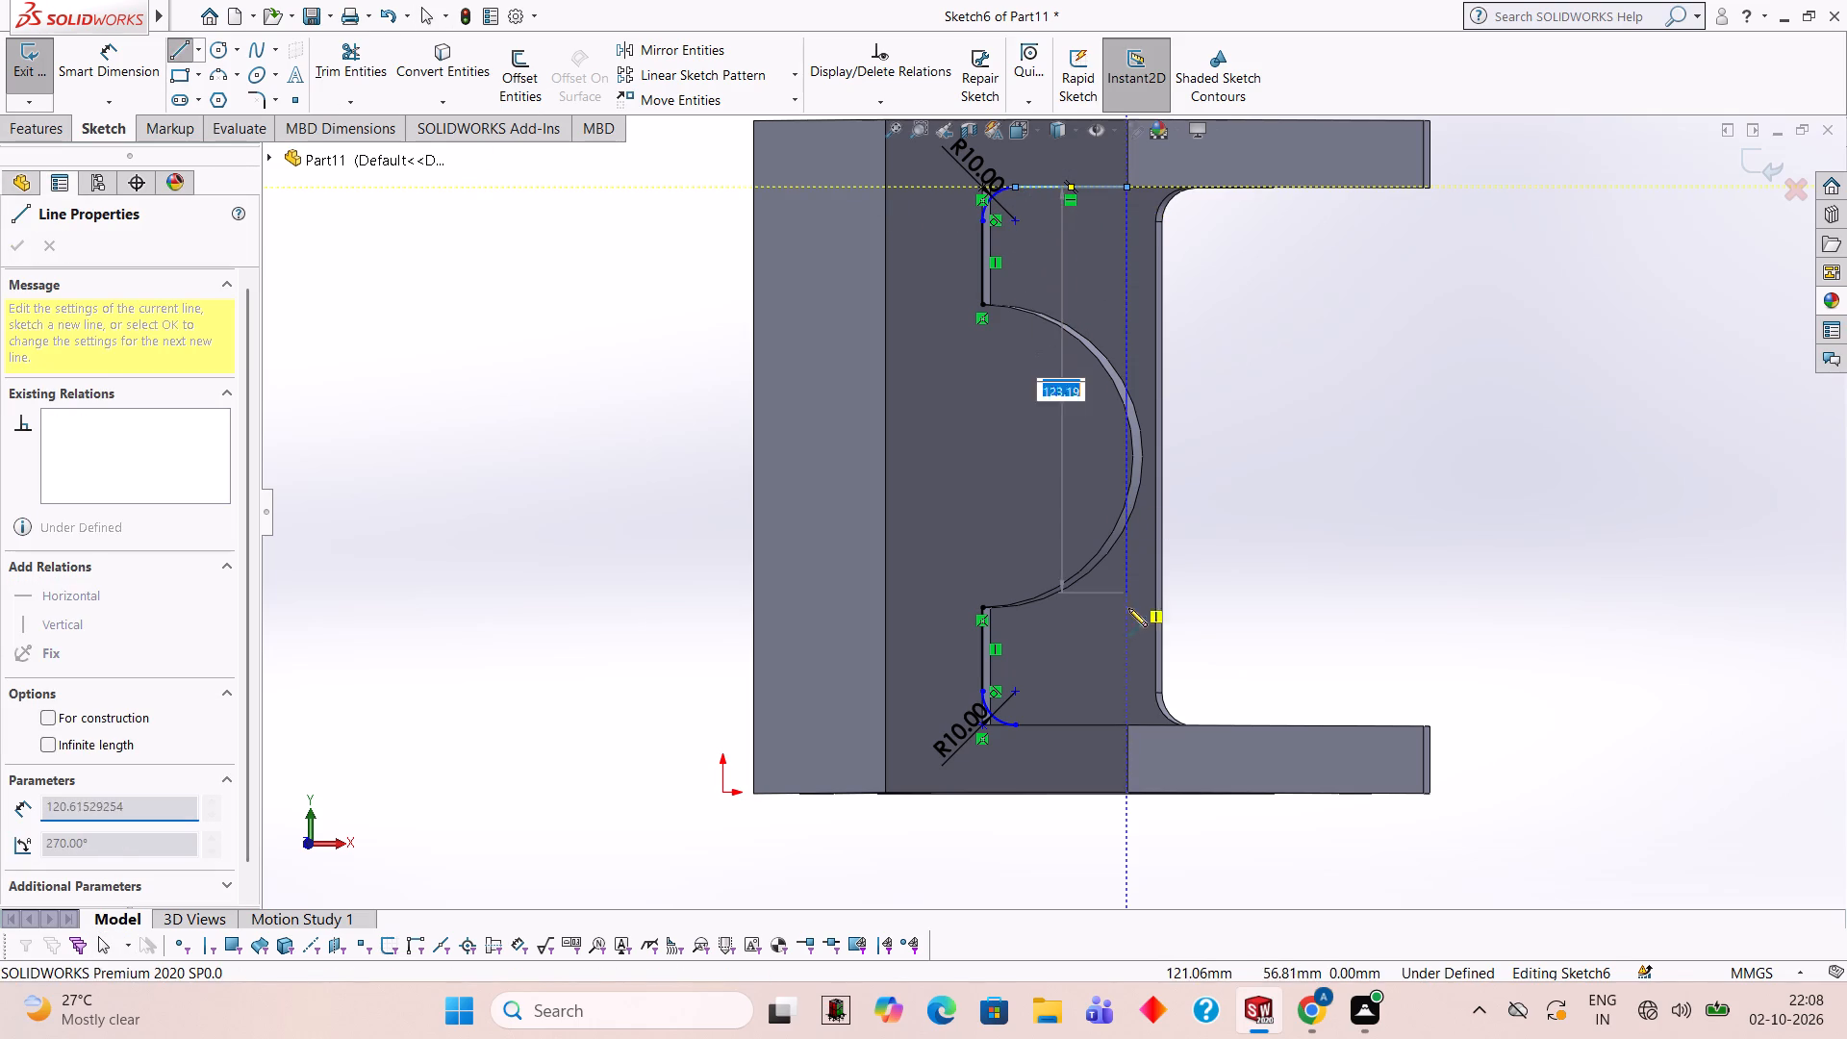
key("Escape")
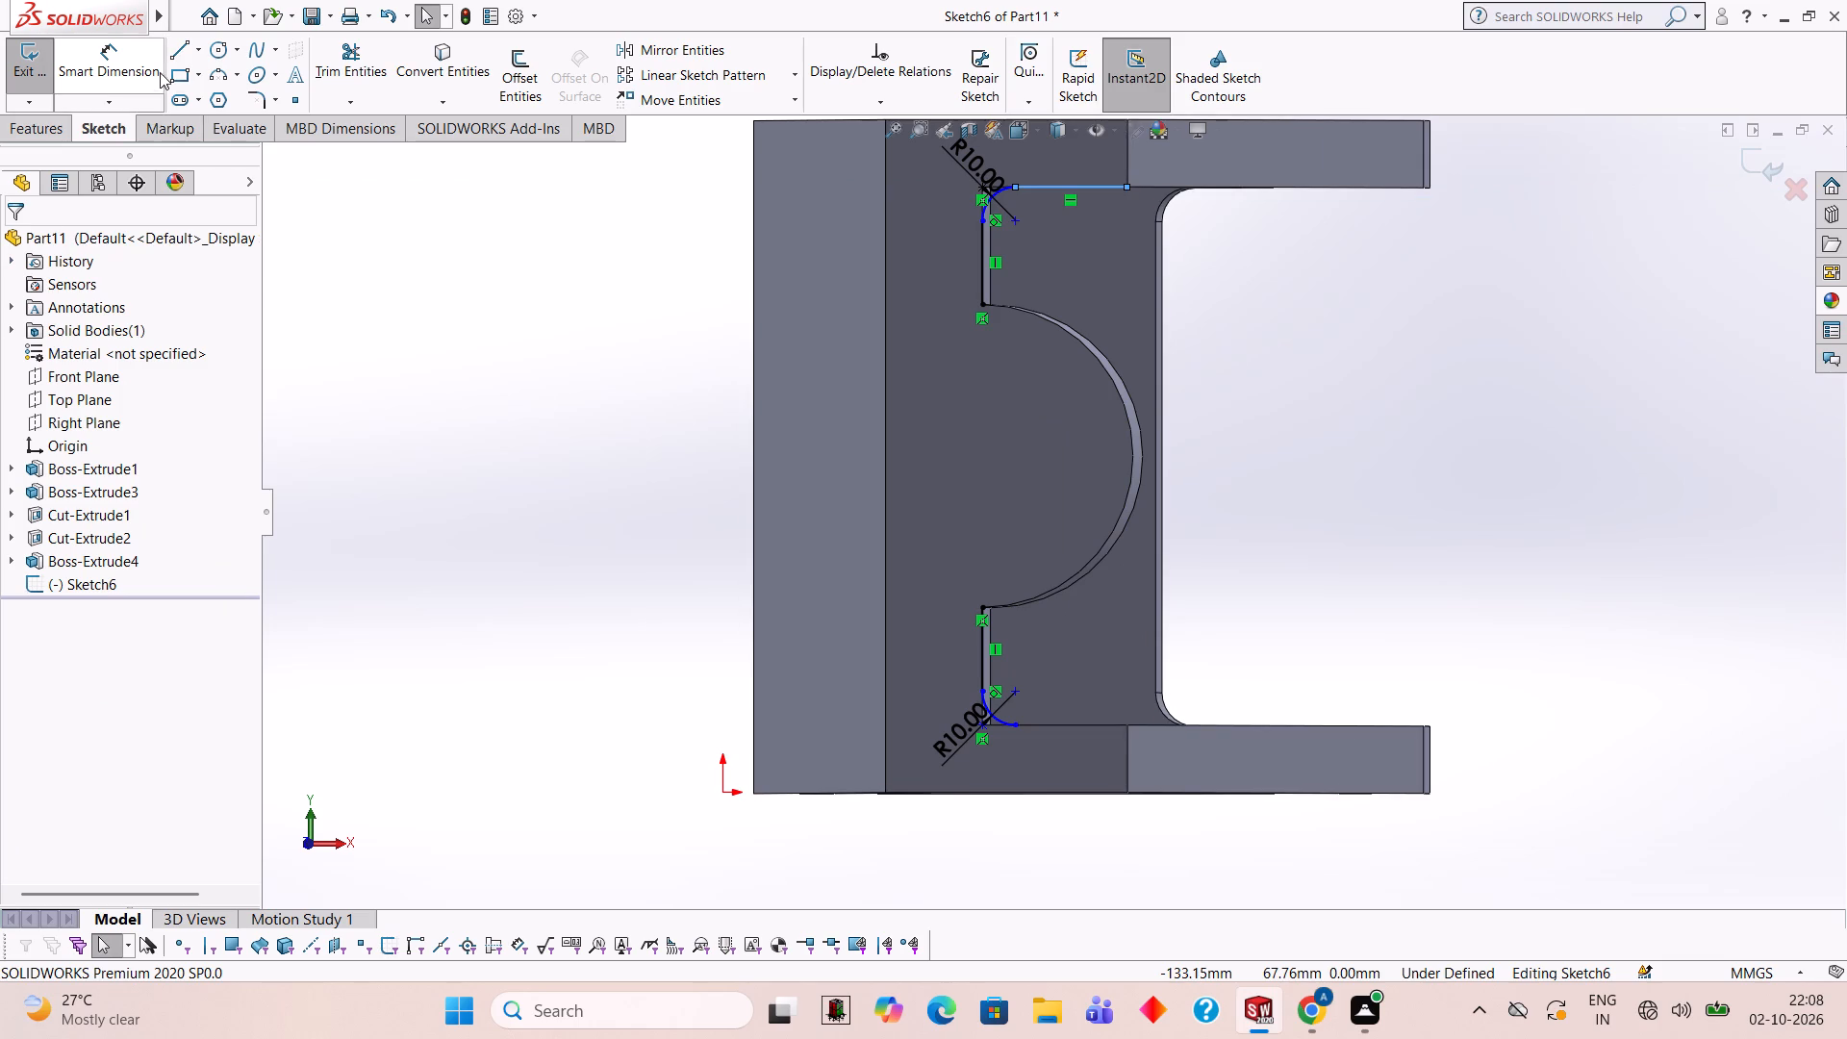
left_click(168, 47)
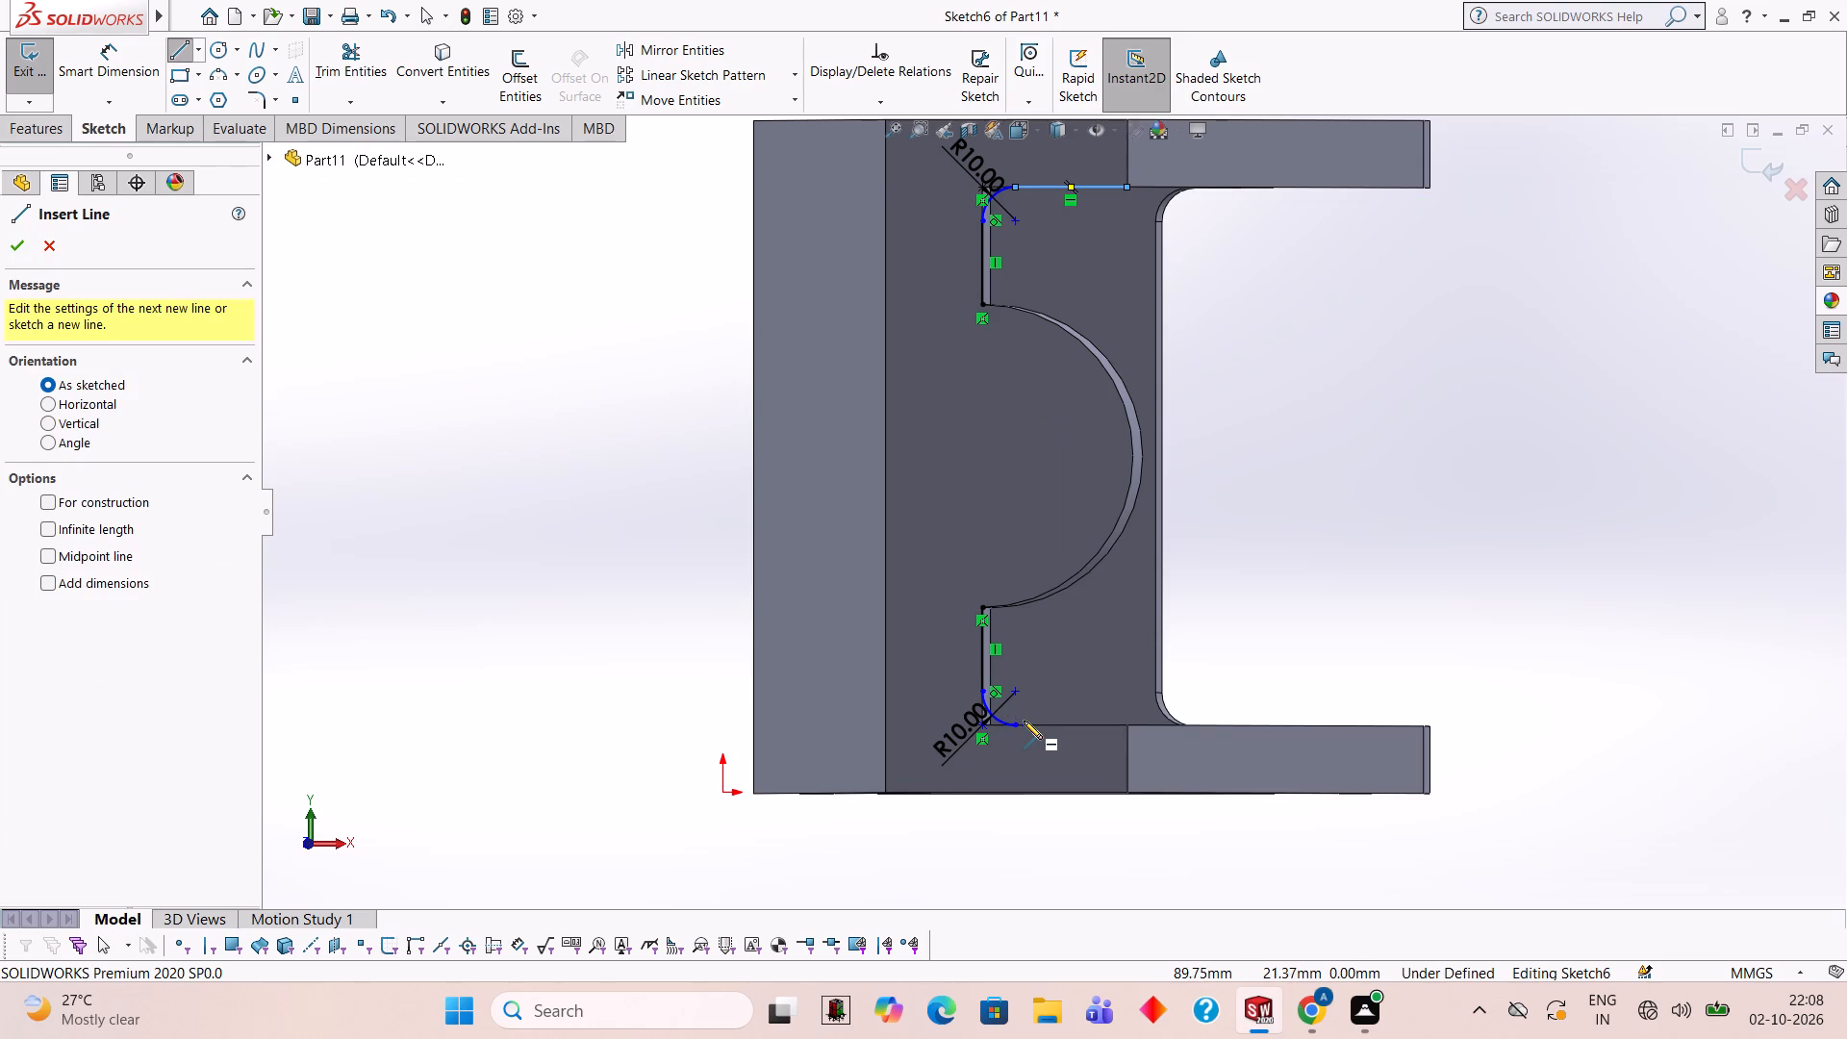
left_click(1017, 725)
left_click(1130, 724)
key("Escape")
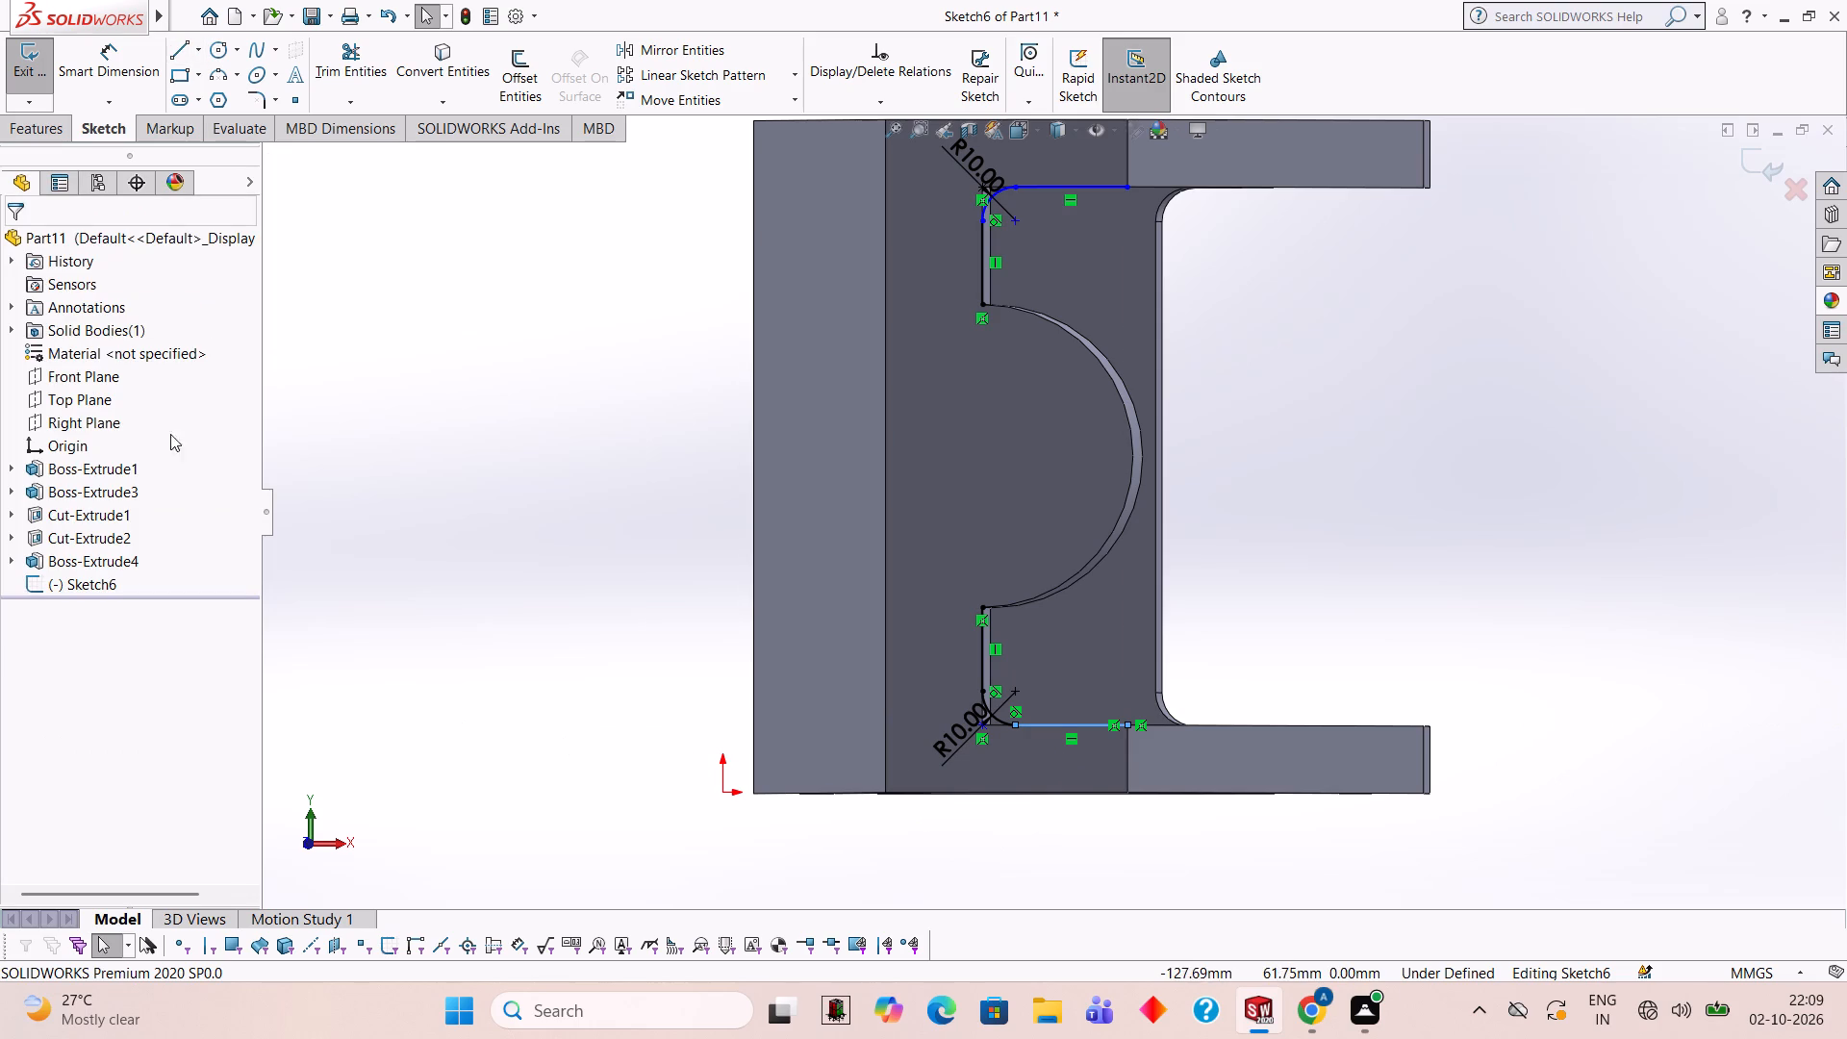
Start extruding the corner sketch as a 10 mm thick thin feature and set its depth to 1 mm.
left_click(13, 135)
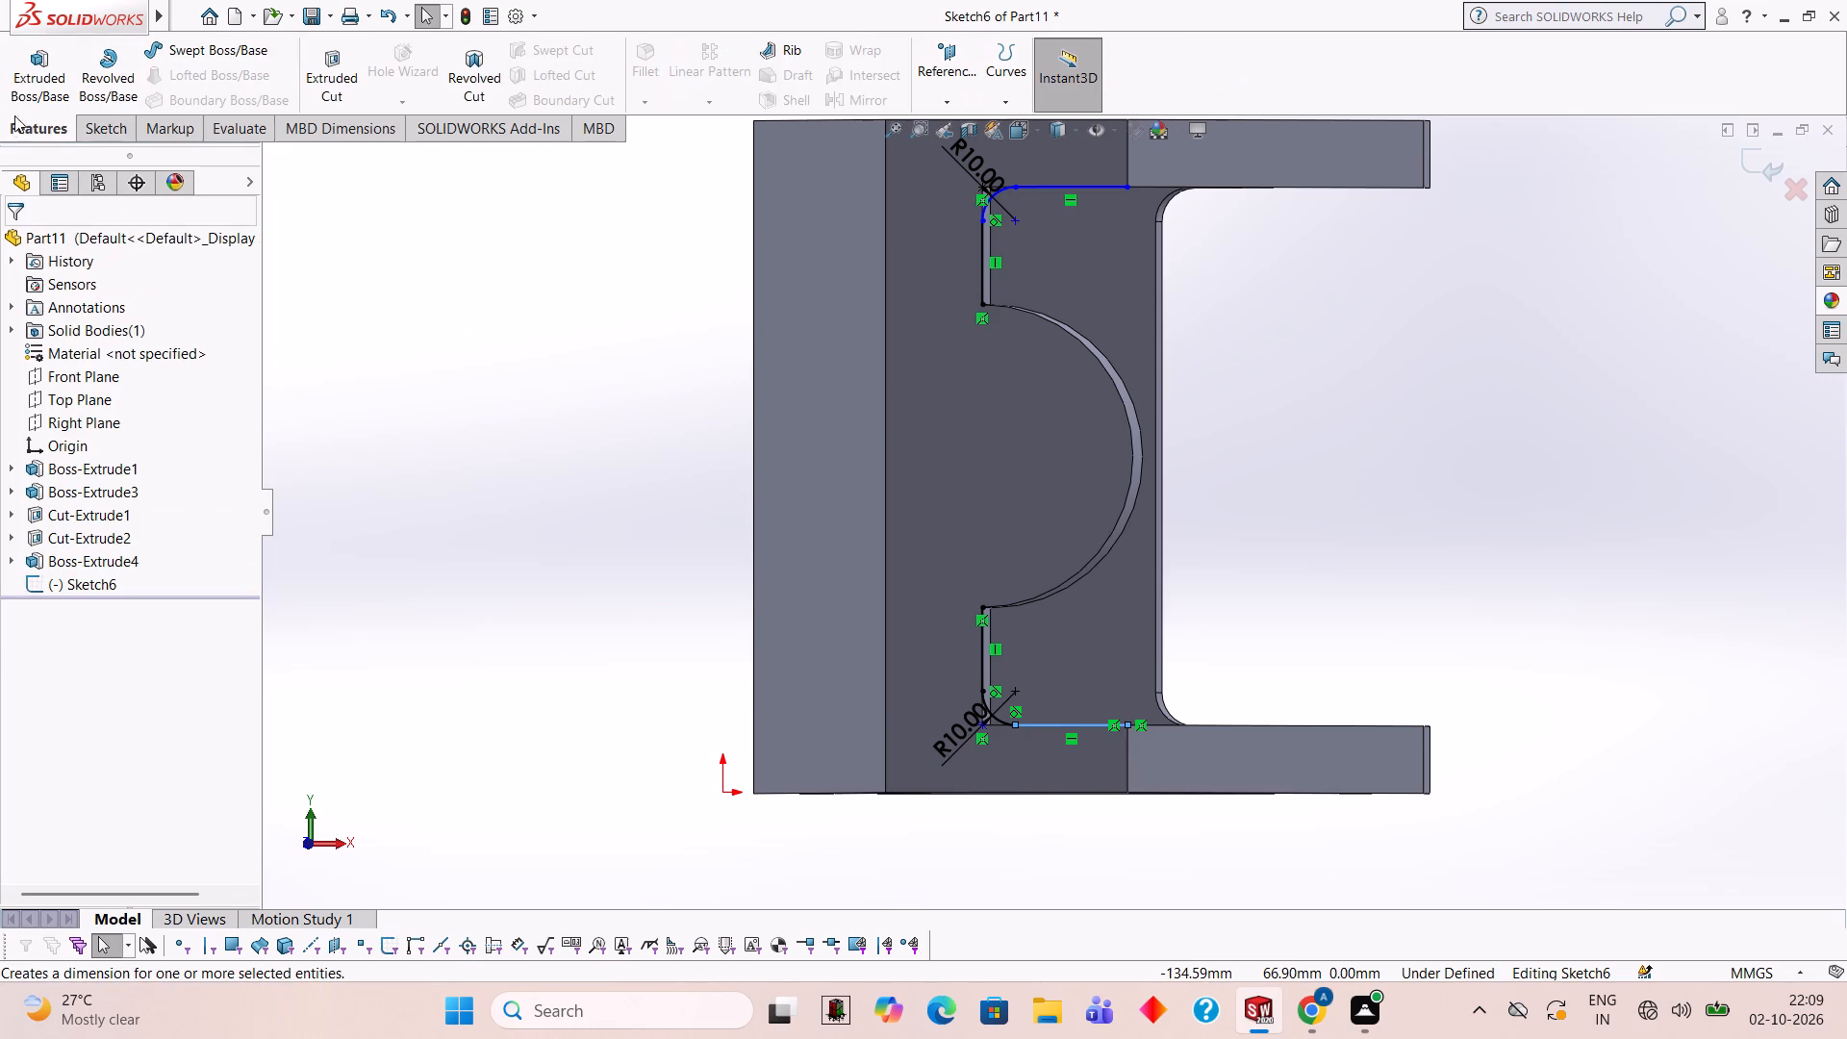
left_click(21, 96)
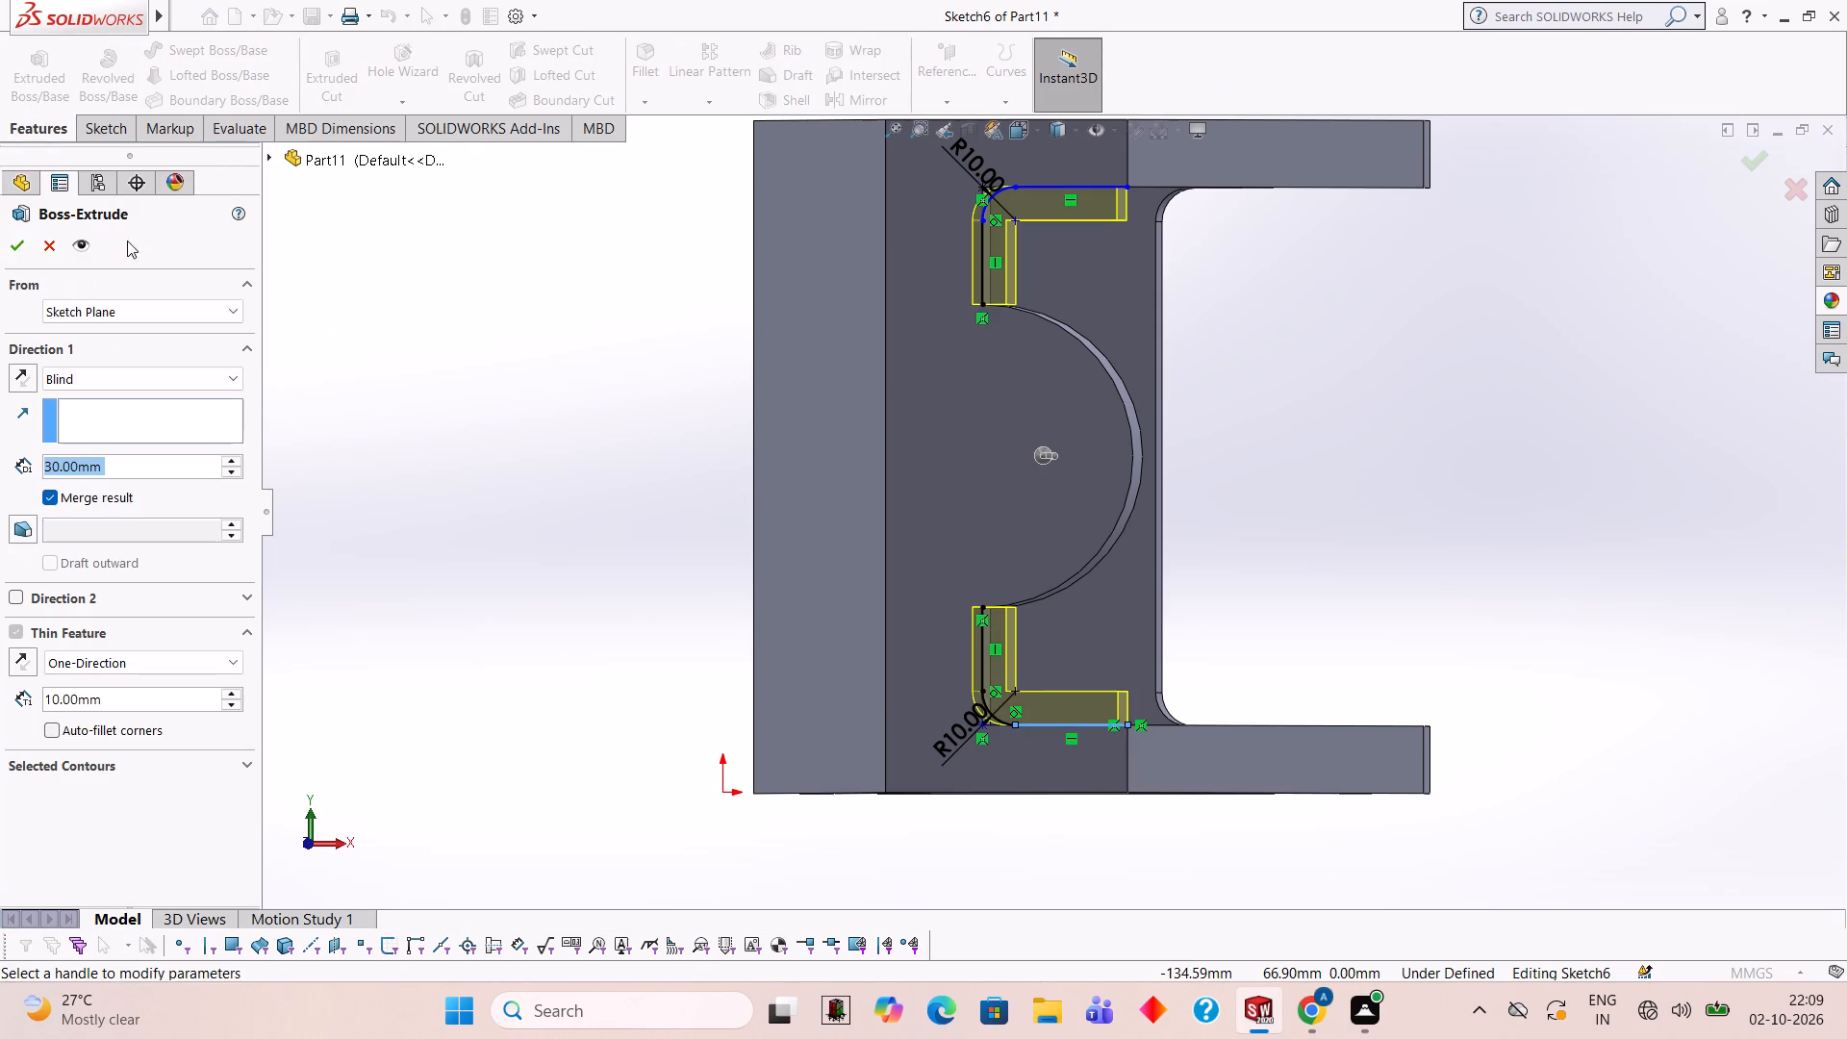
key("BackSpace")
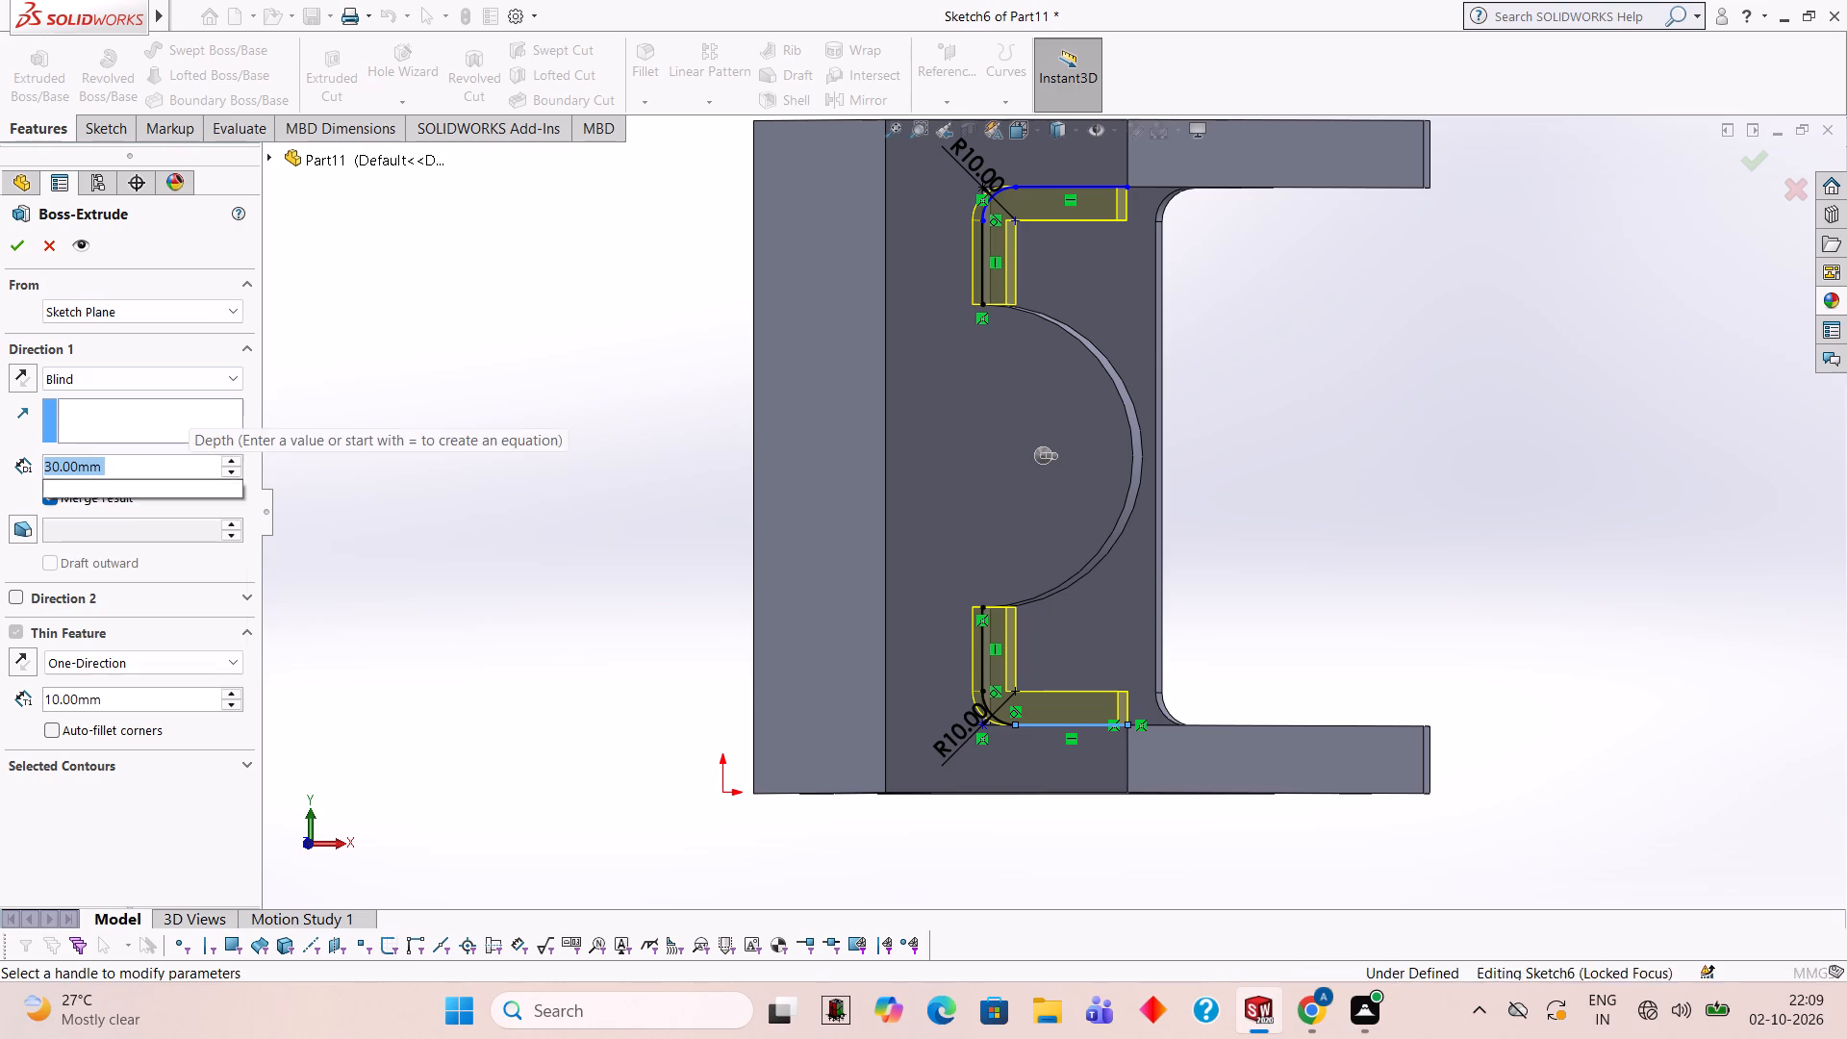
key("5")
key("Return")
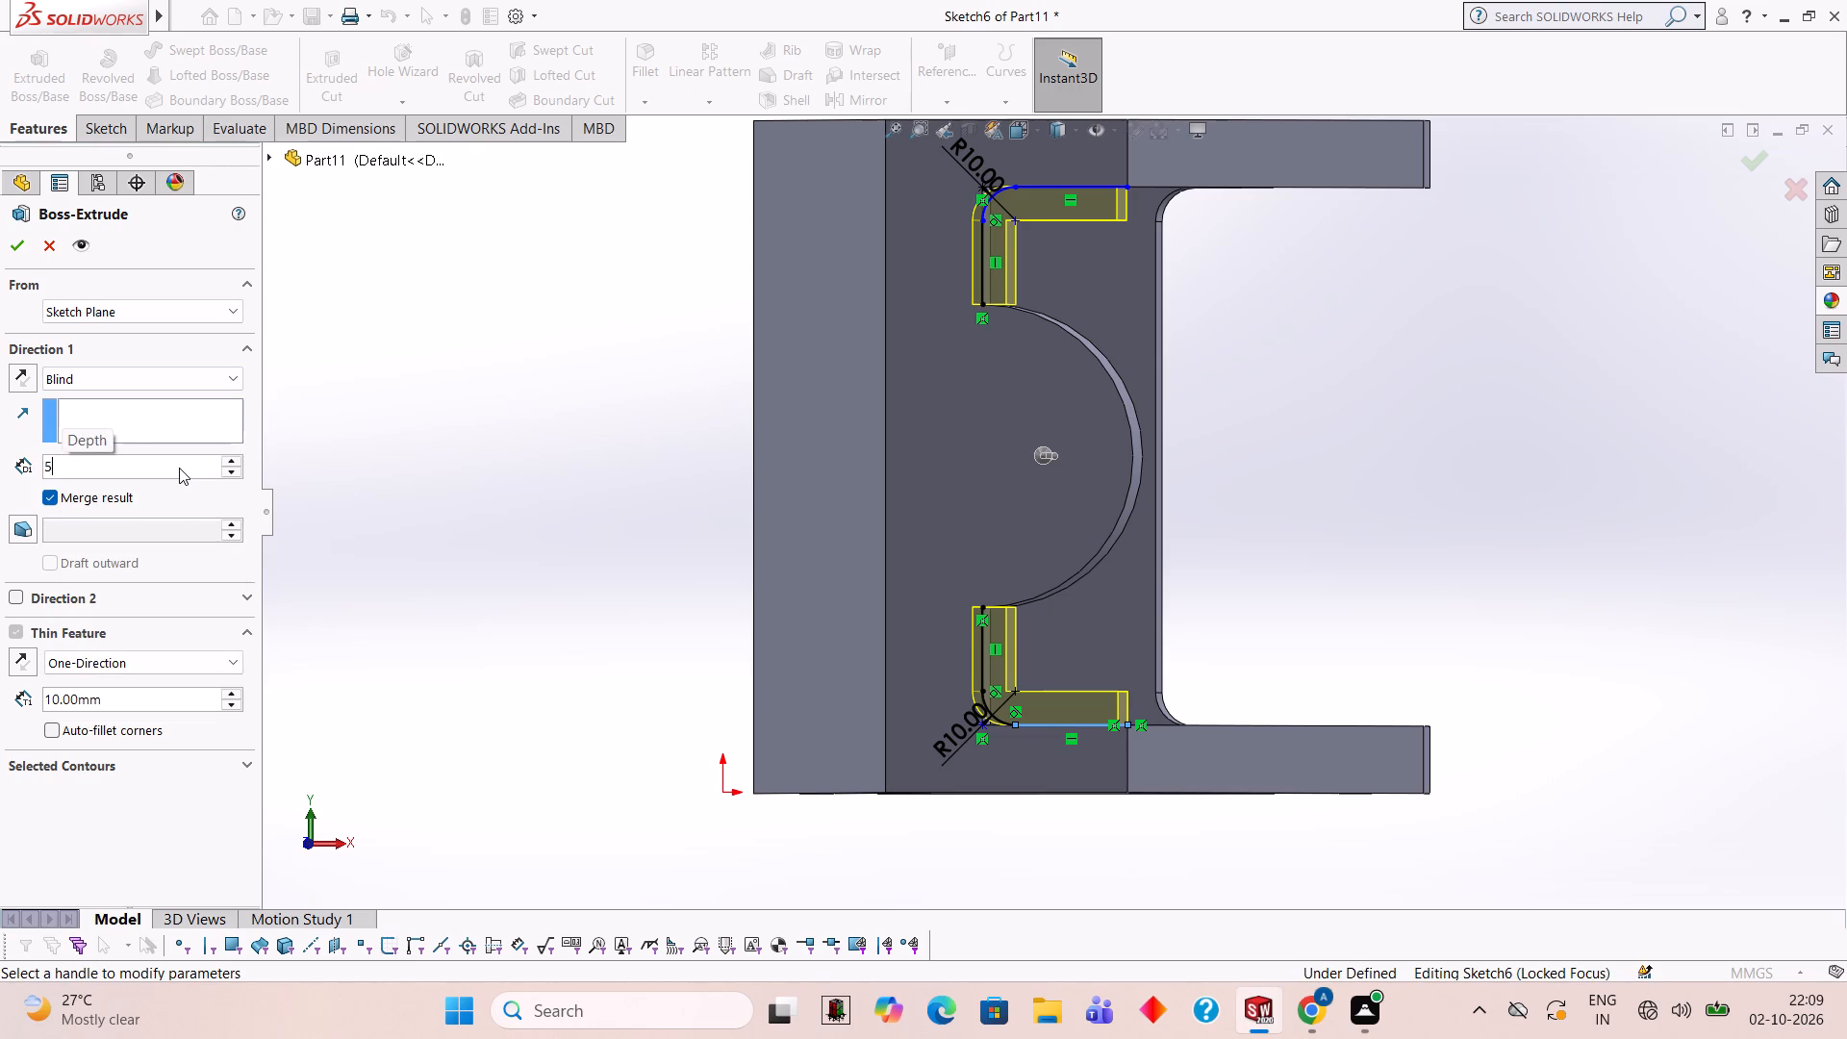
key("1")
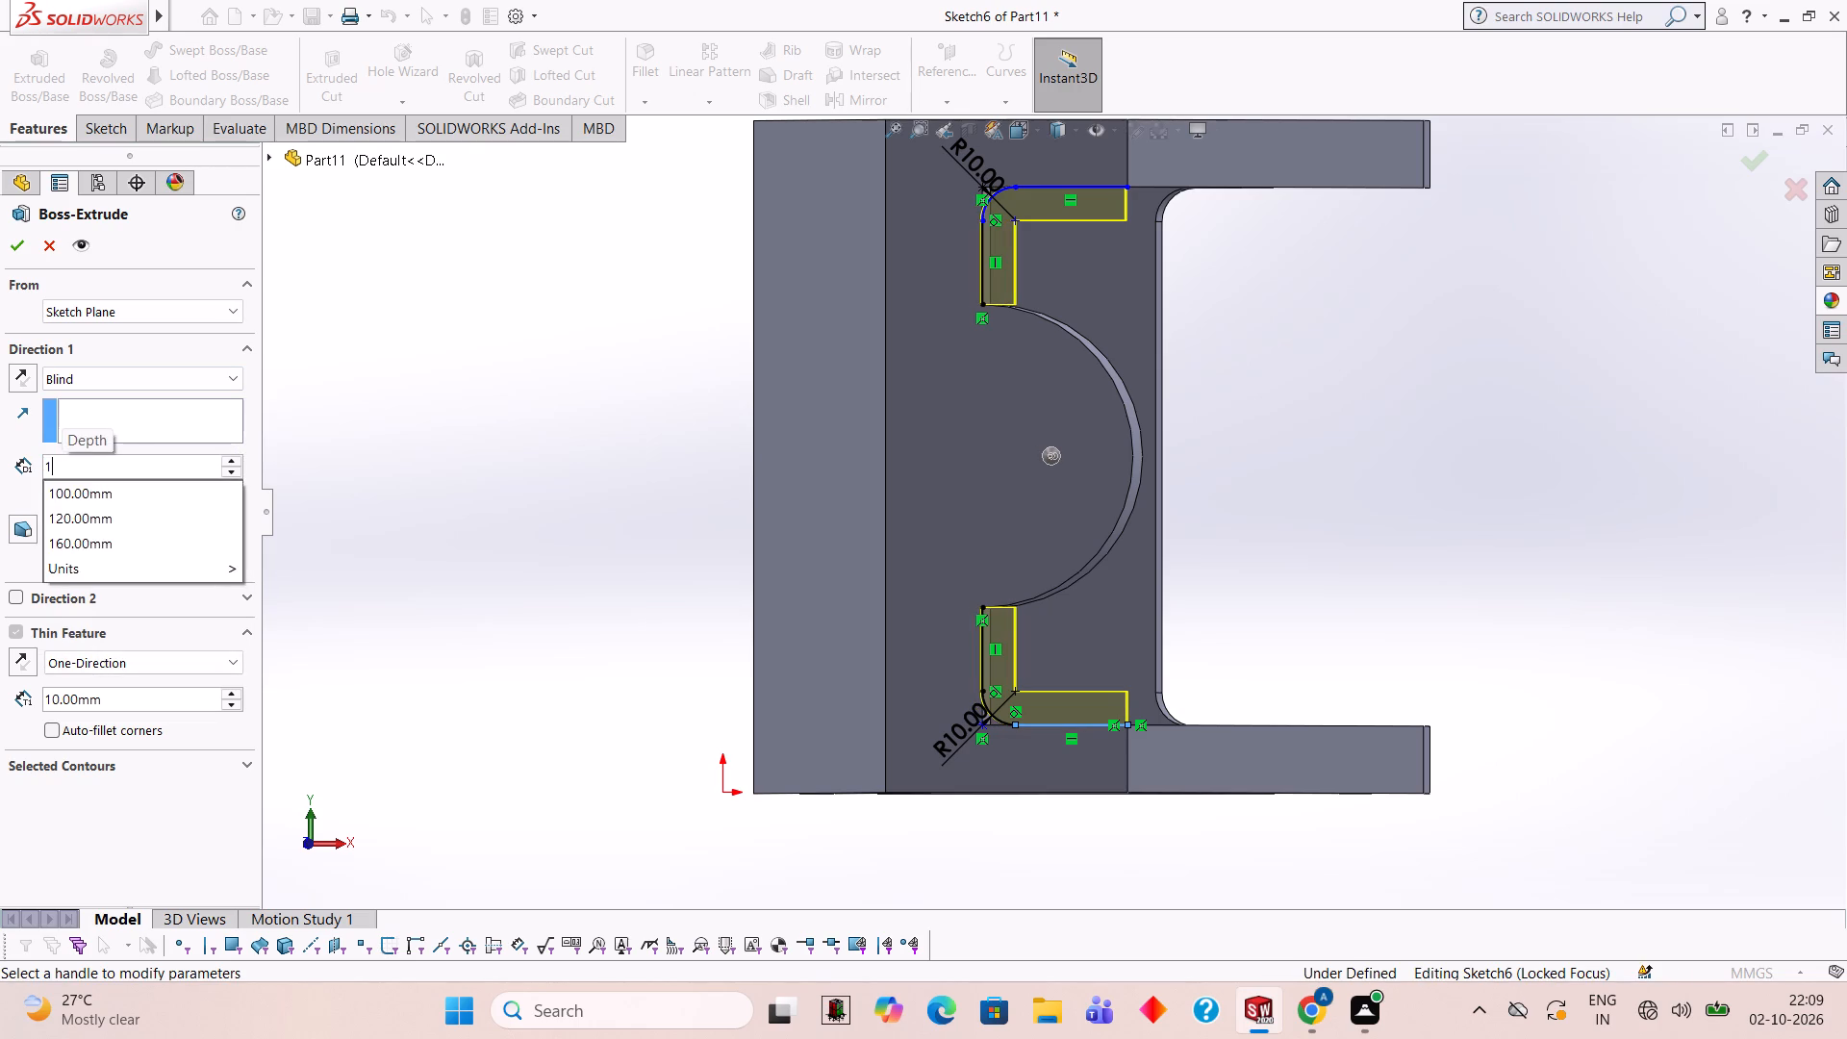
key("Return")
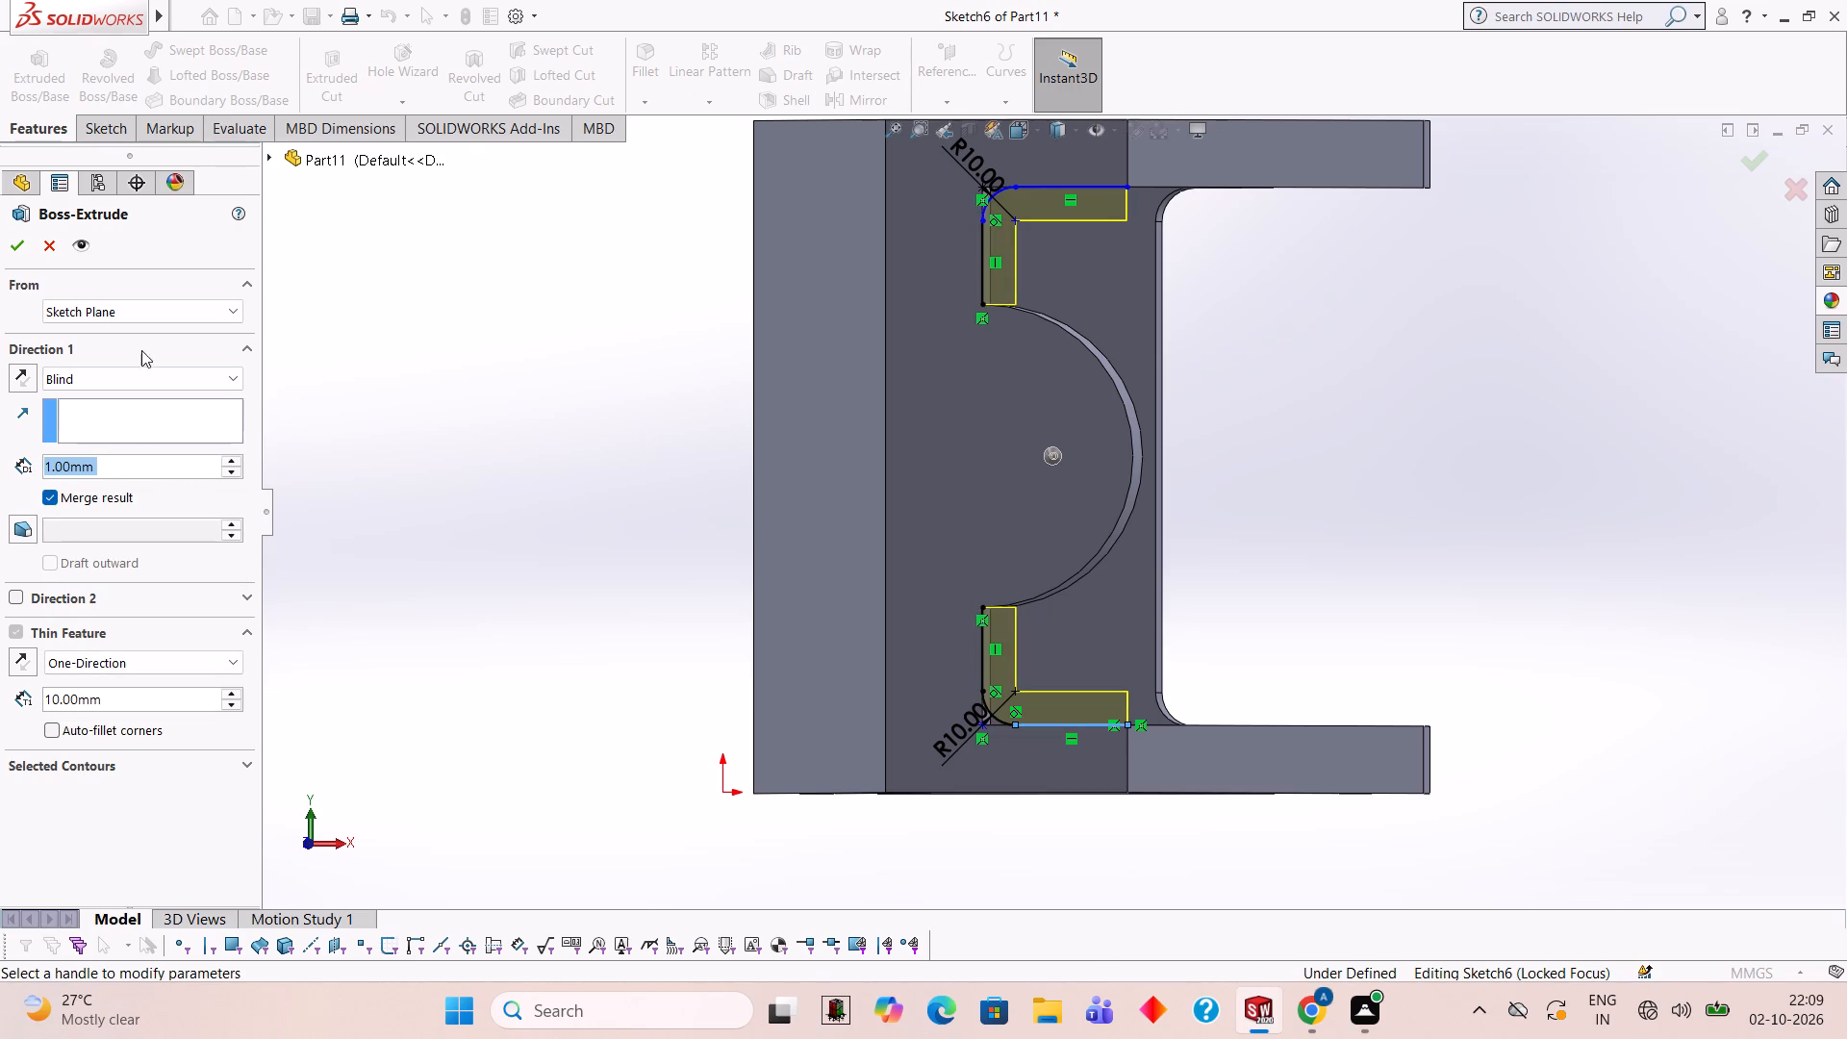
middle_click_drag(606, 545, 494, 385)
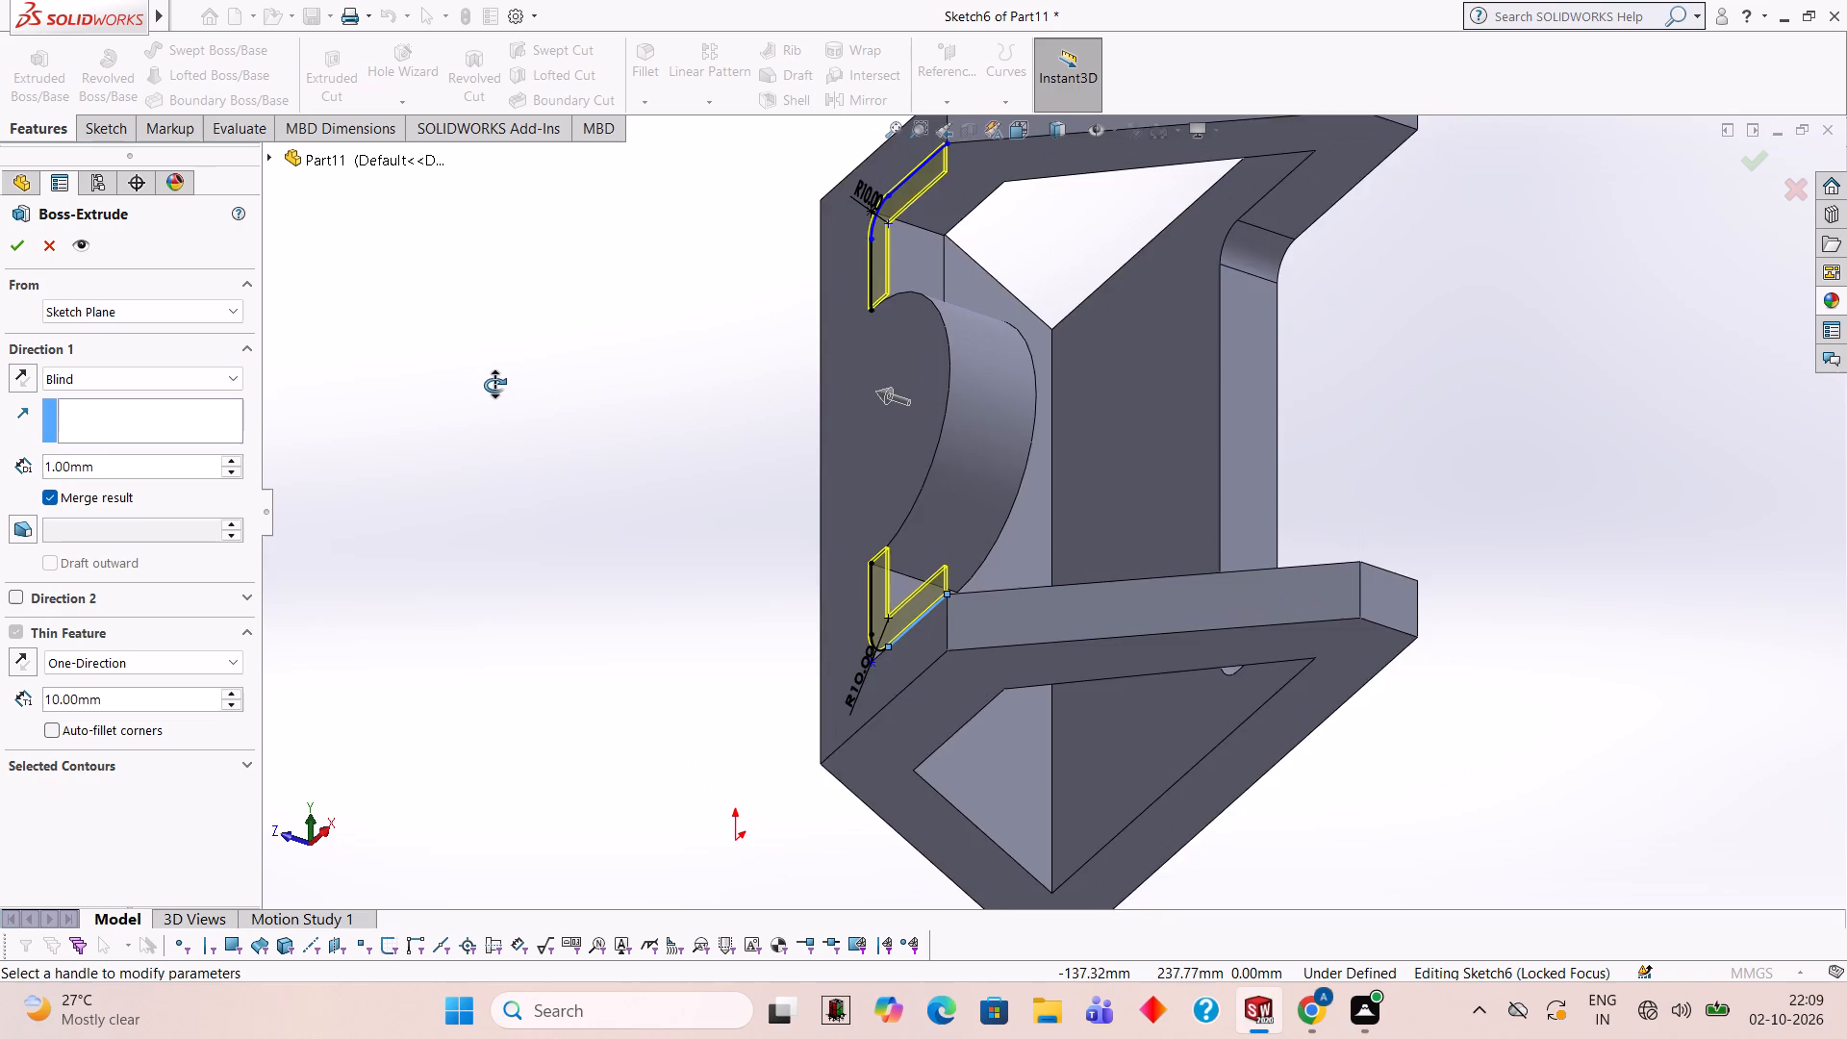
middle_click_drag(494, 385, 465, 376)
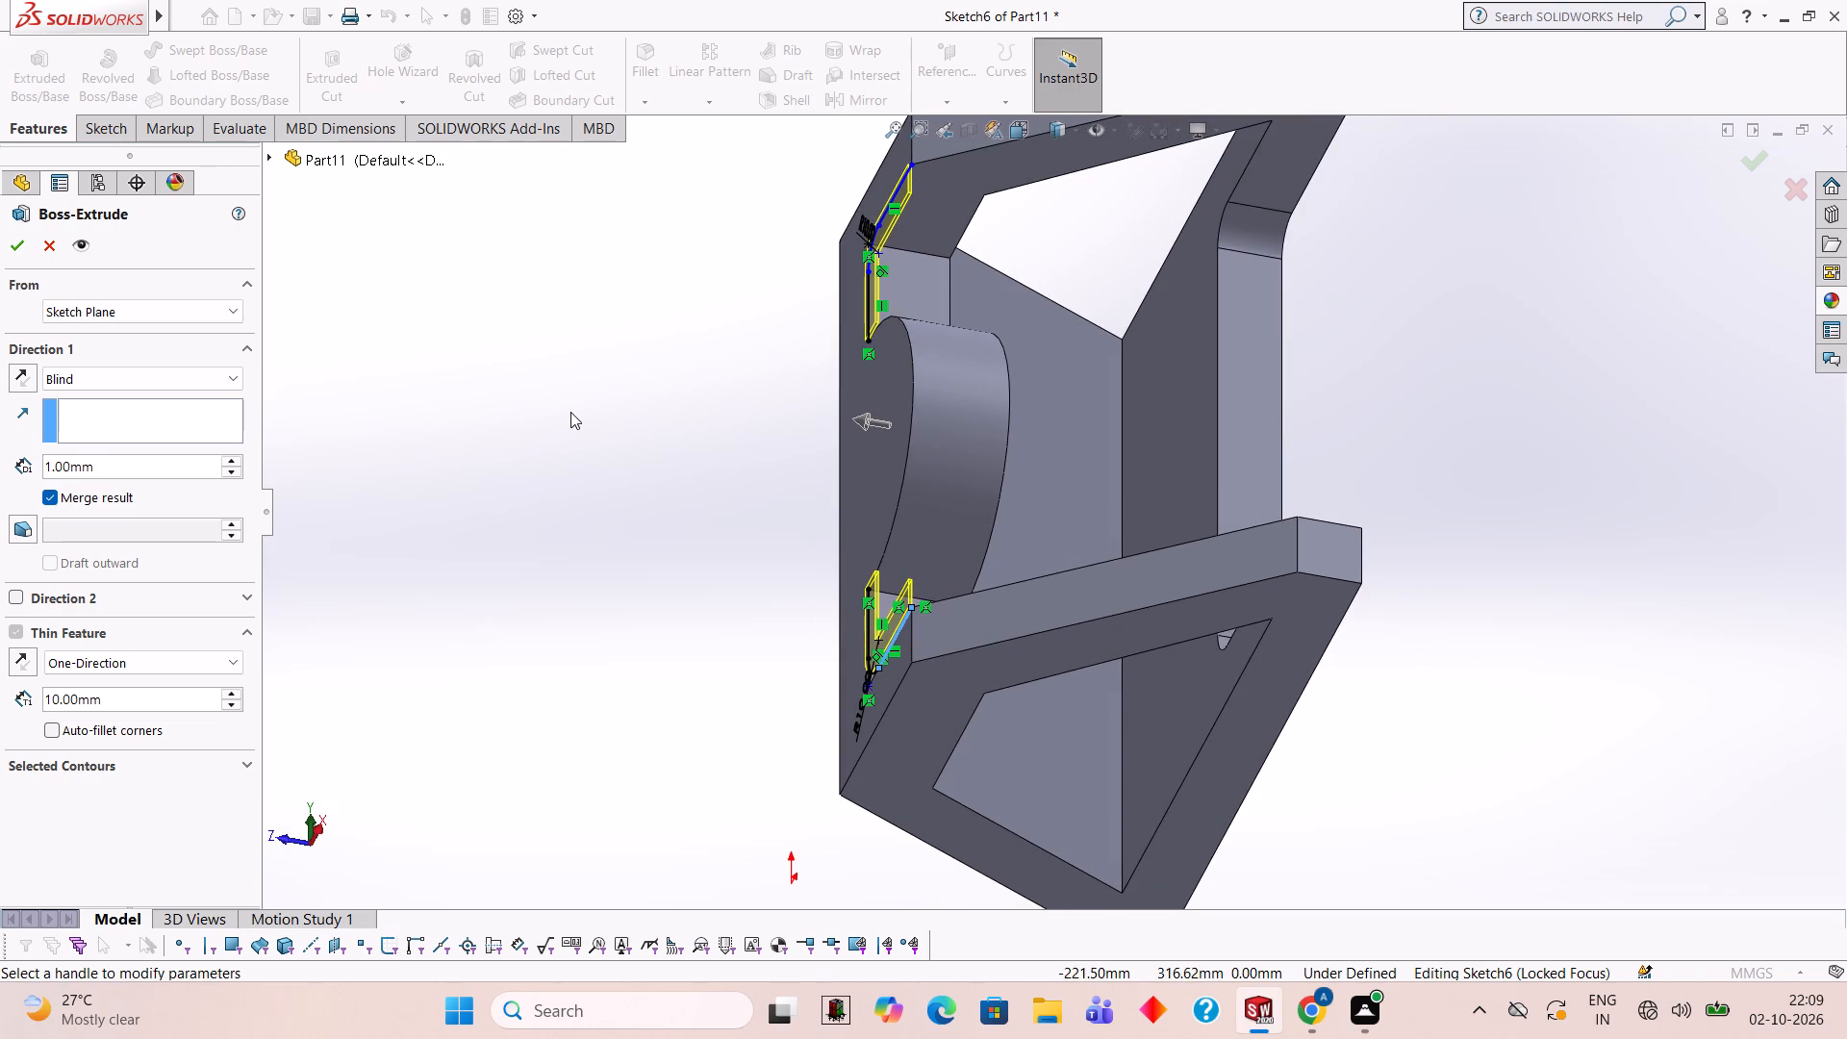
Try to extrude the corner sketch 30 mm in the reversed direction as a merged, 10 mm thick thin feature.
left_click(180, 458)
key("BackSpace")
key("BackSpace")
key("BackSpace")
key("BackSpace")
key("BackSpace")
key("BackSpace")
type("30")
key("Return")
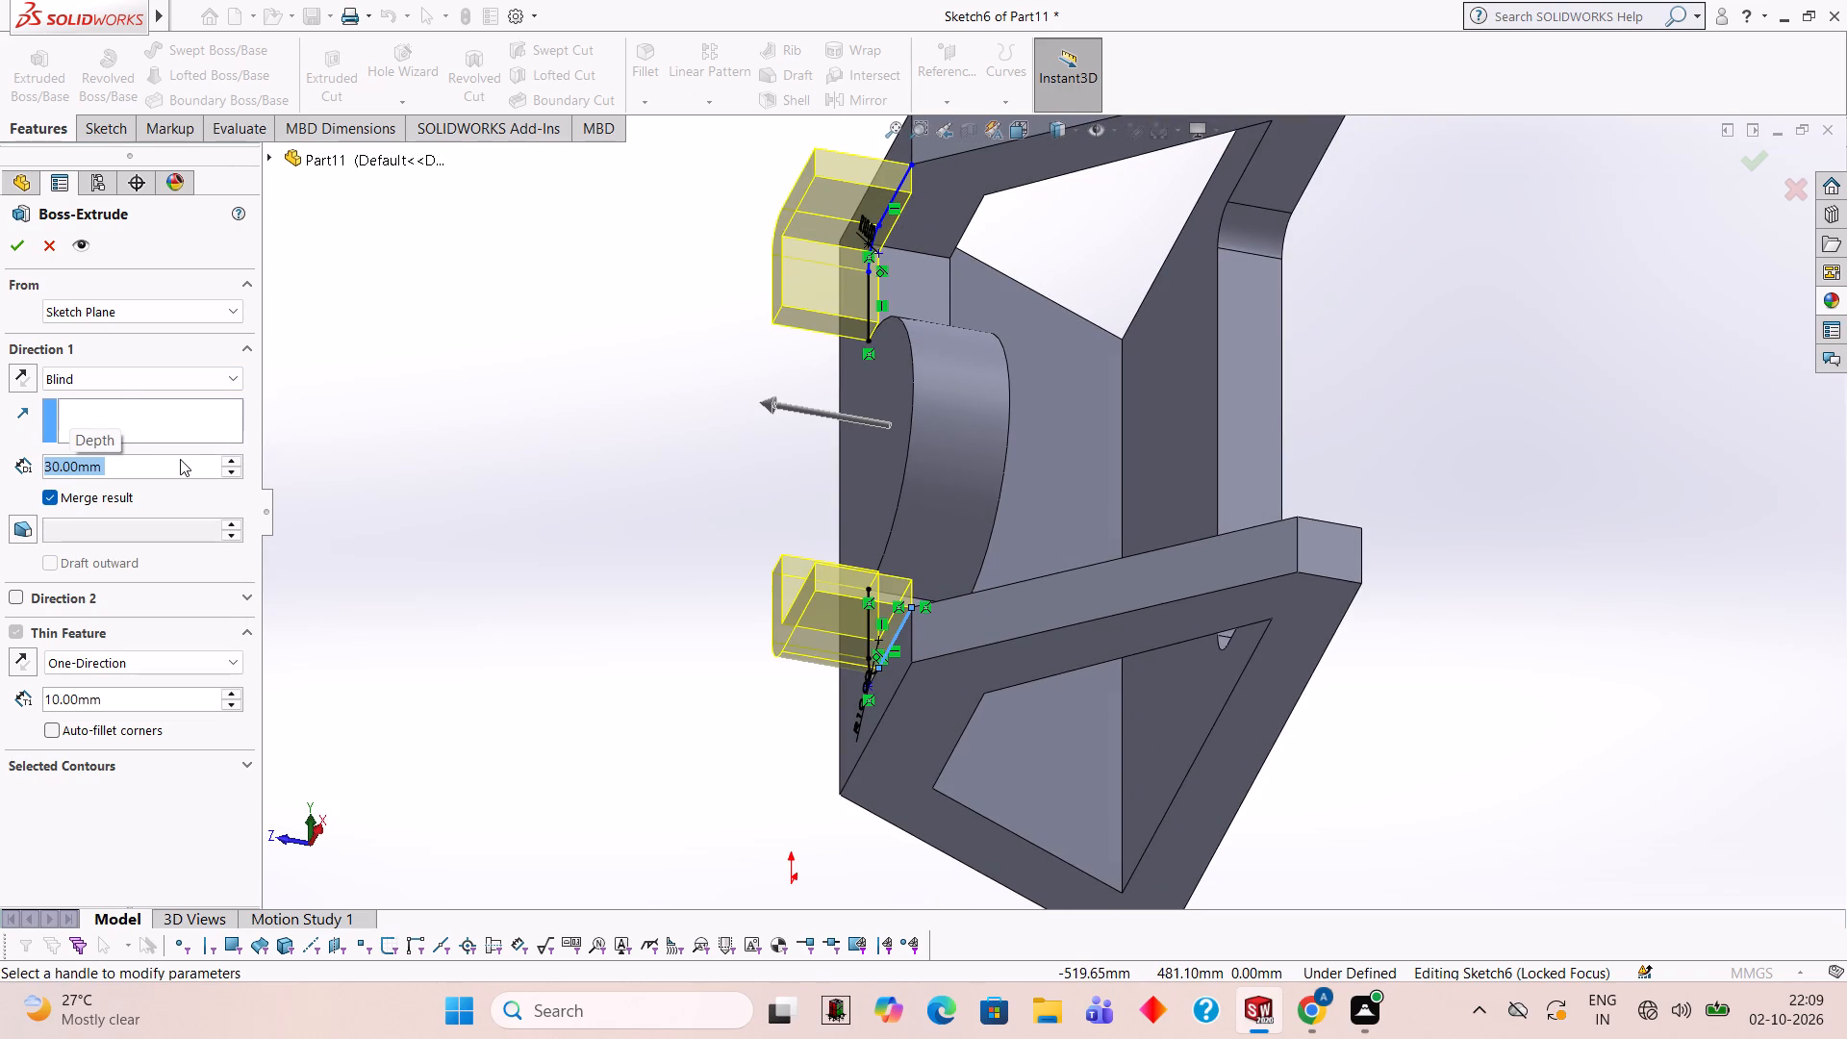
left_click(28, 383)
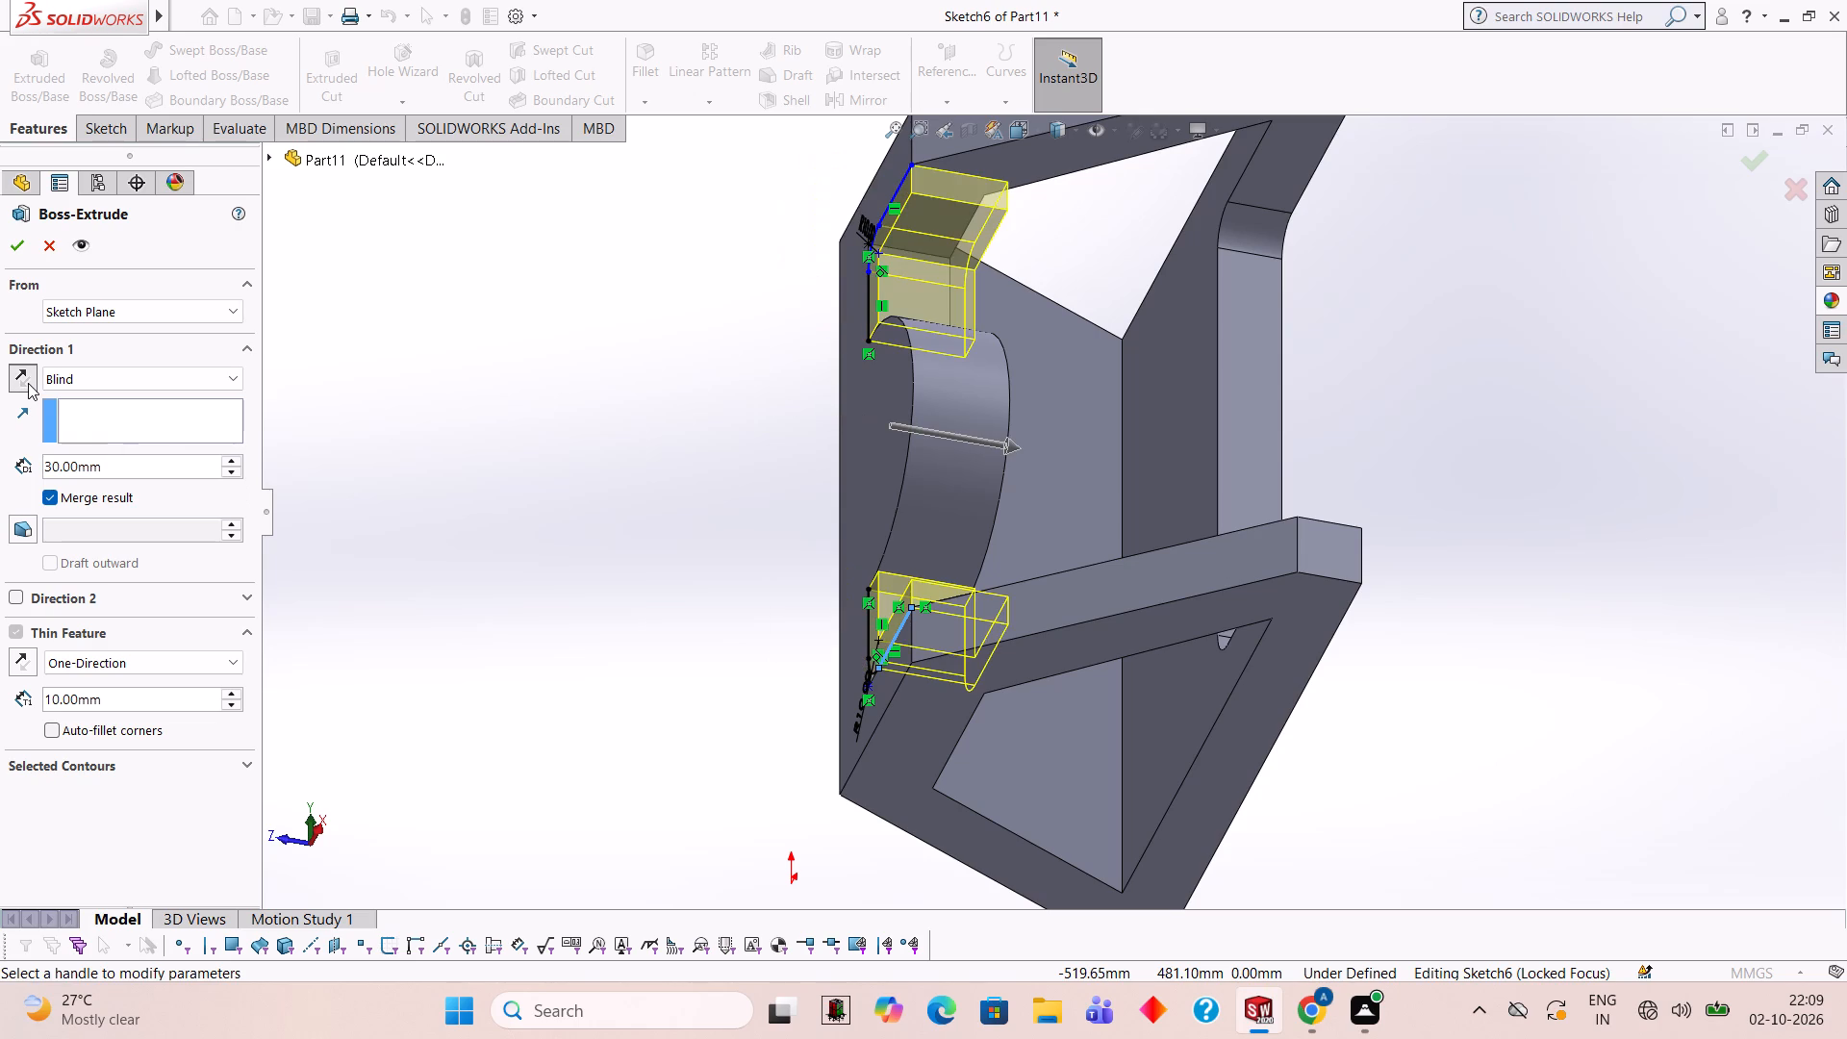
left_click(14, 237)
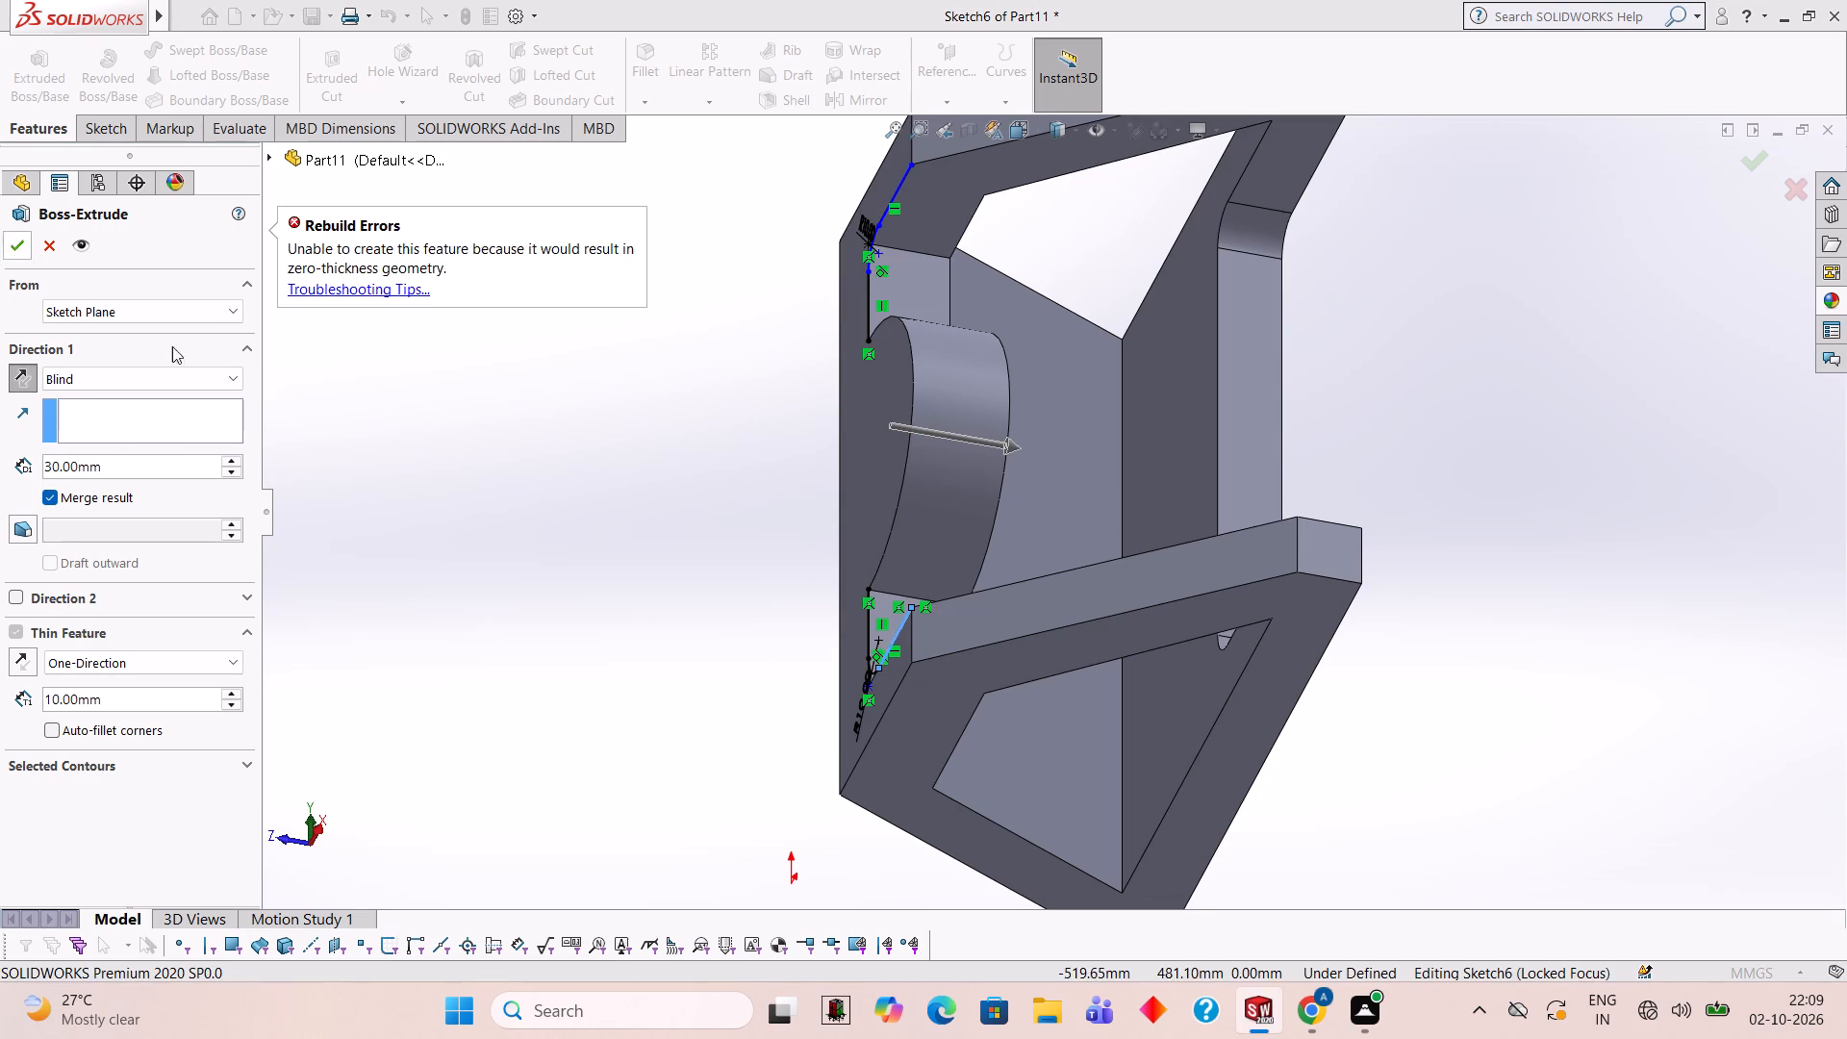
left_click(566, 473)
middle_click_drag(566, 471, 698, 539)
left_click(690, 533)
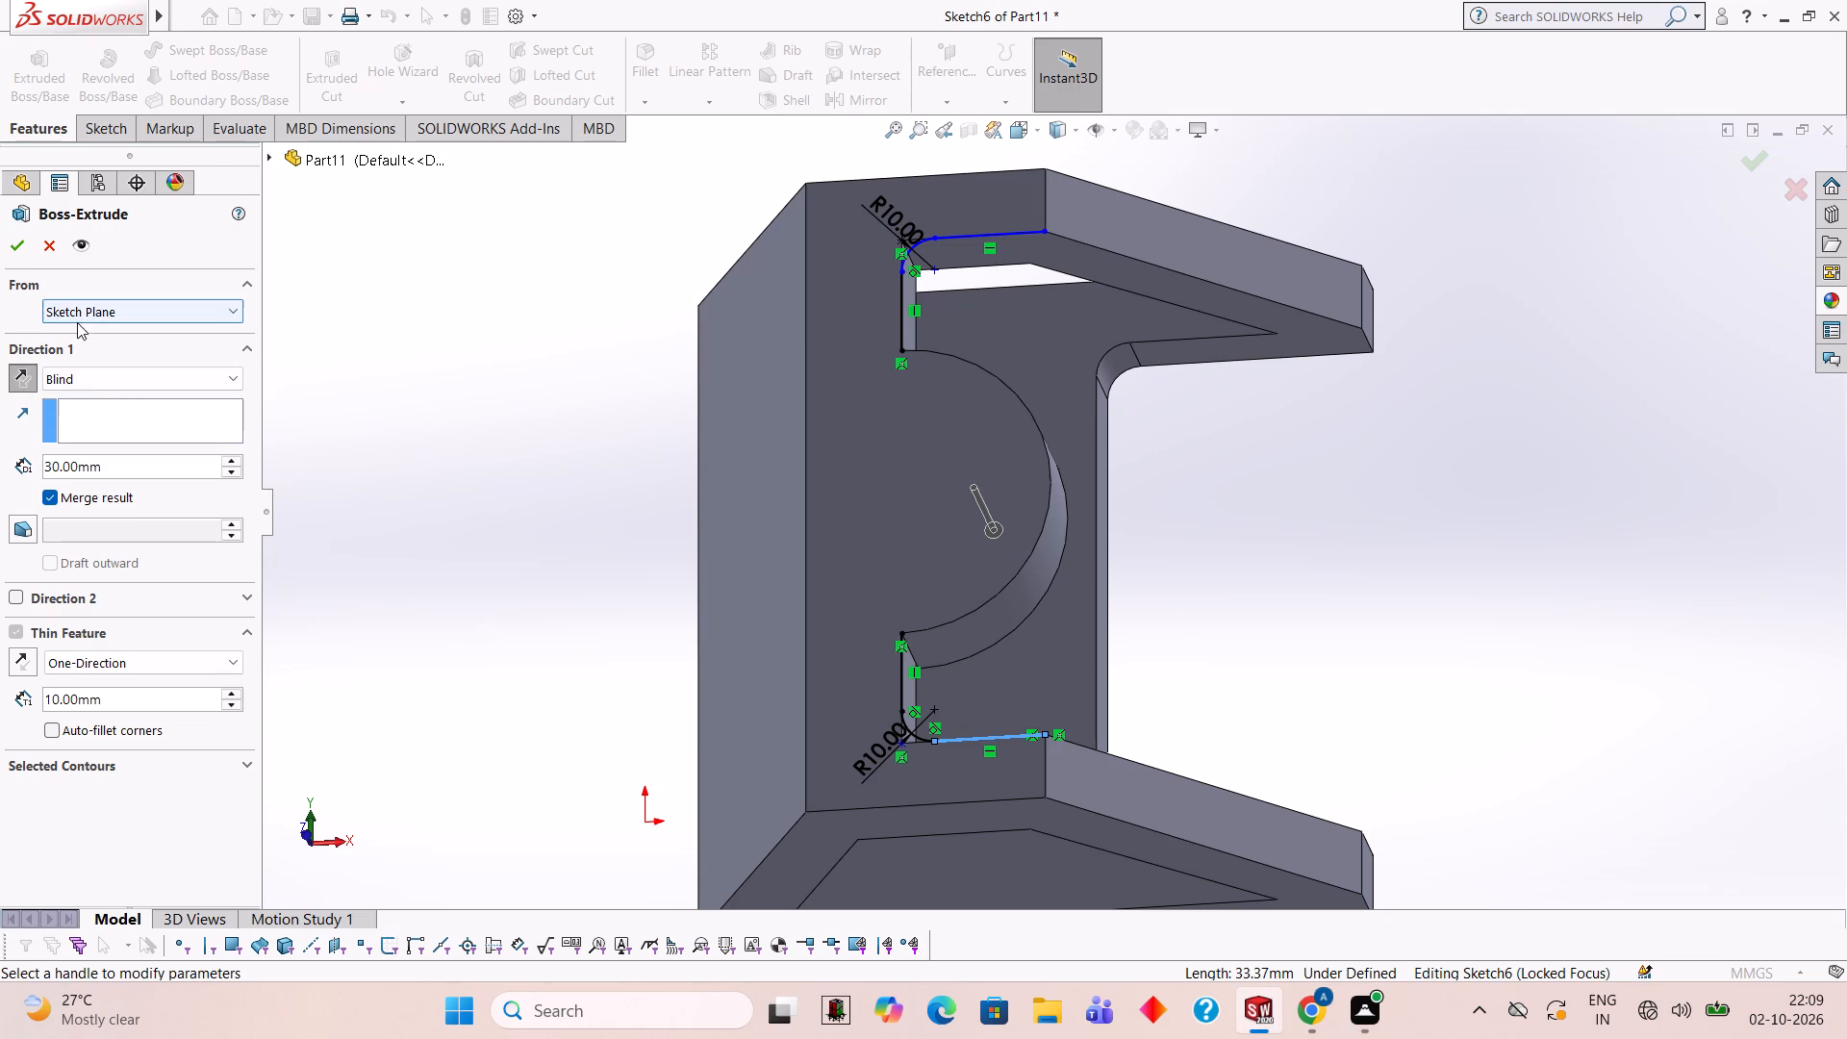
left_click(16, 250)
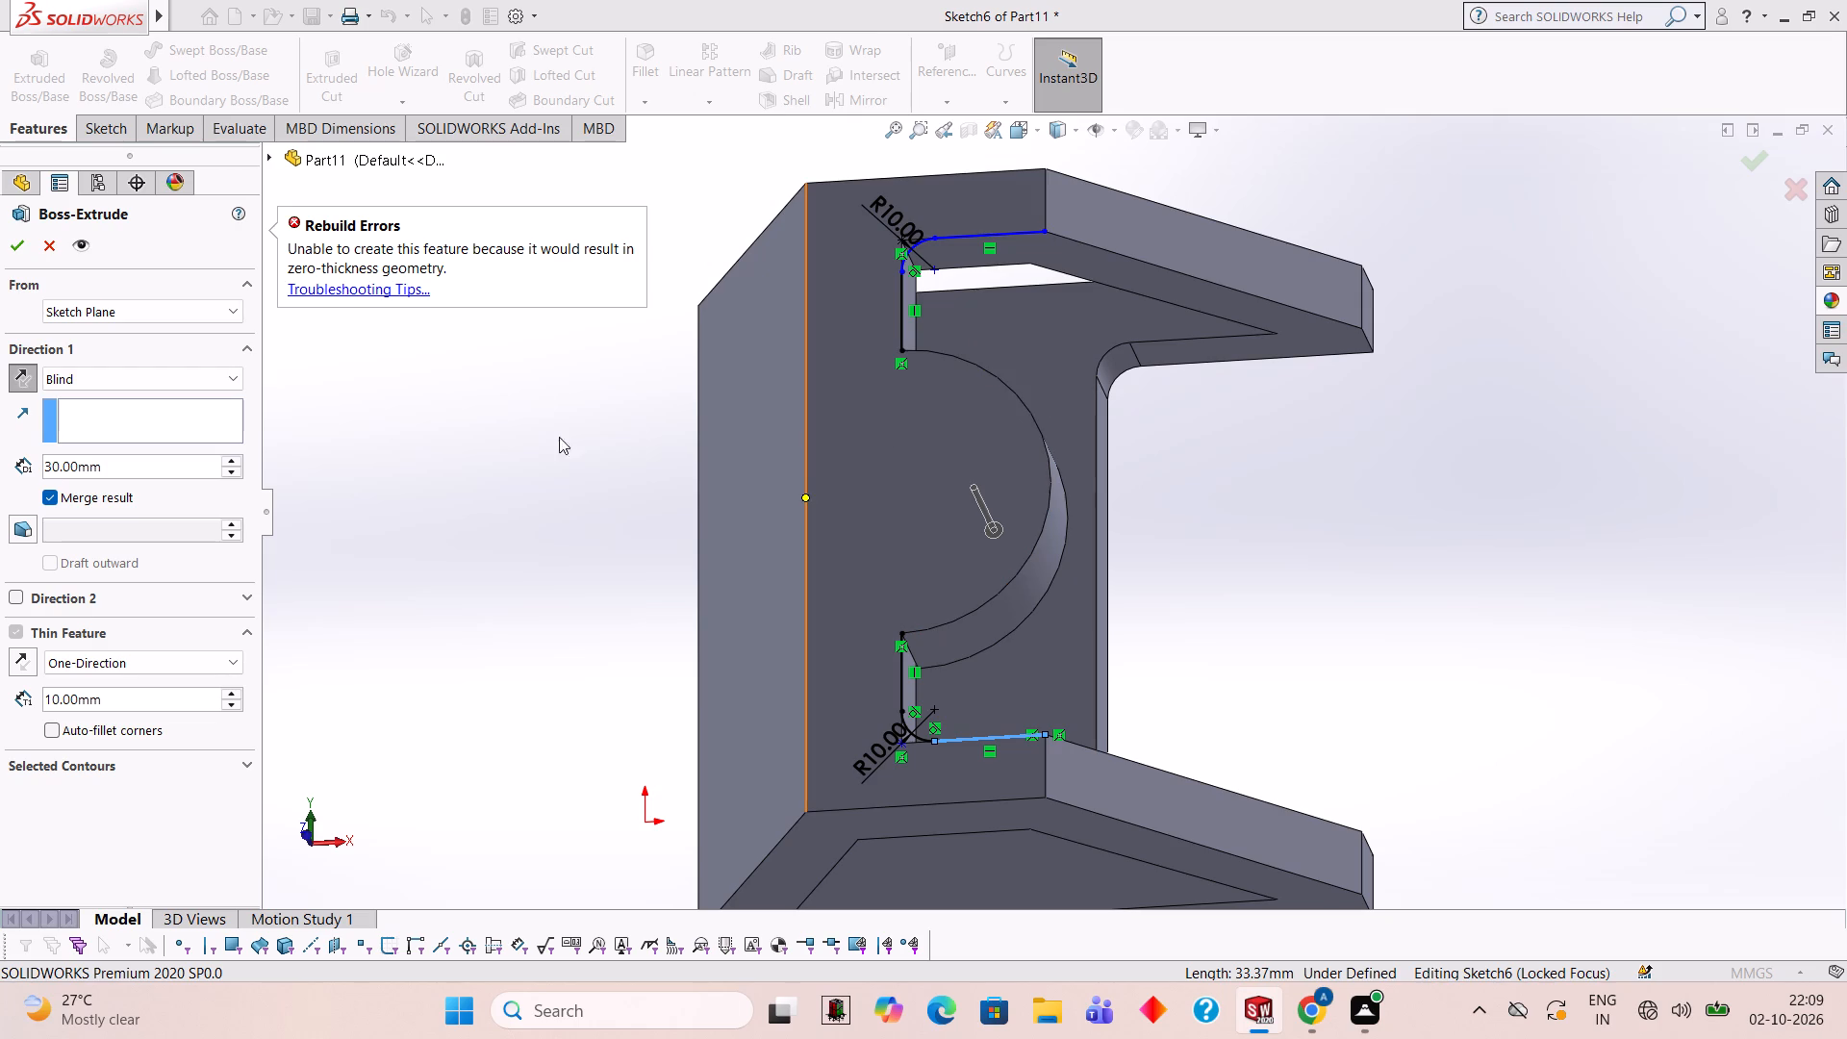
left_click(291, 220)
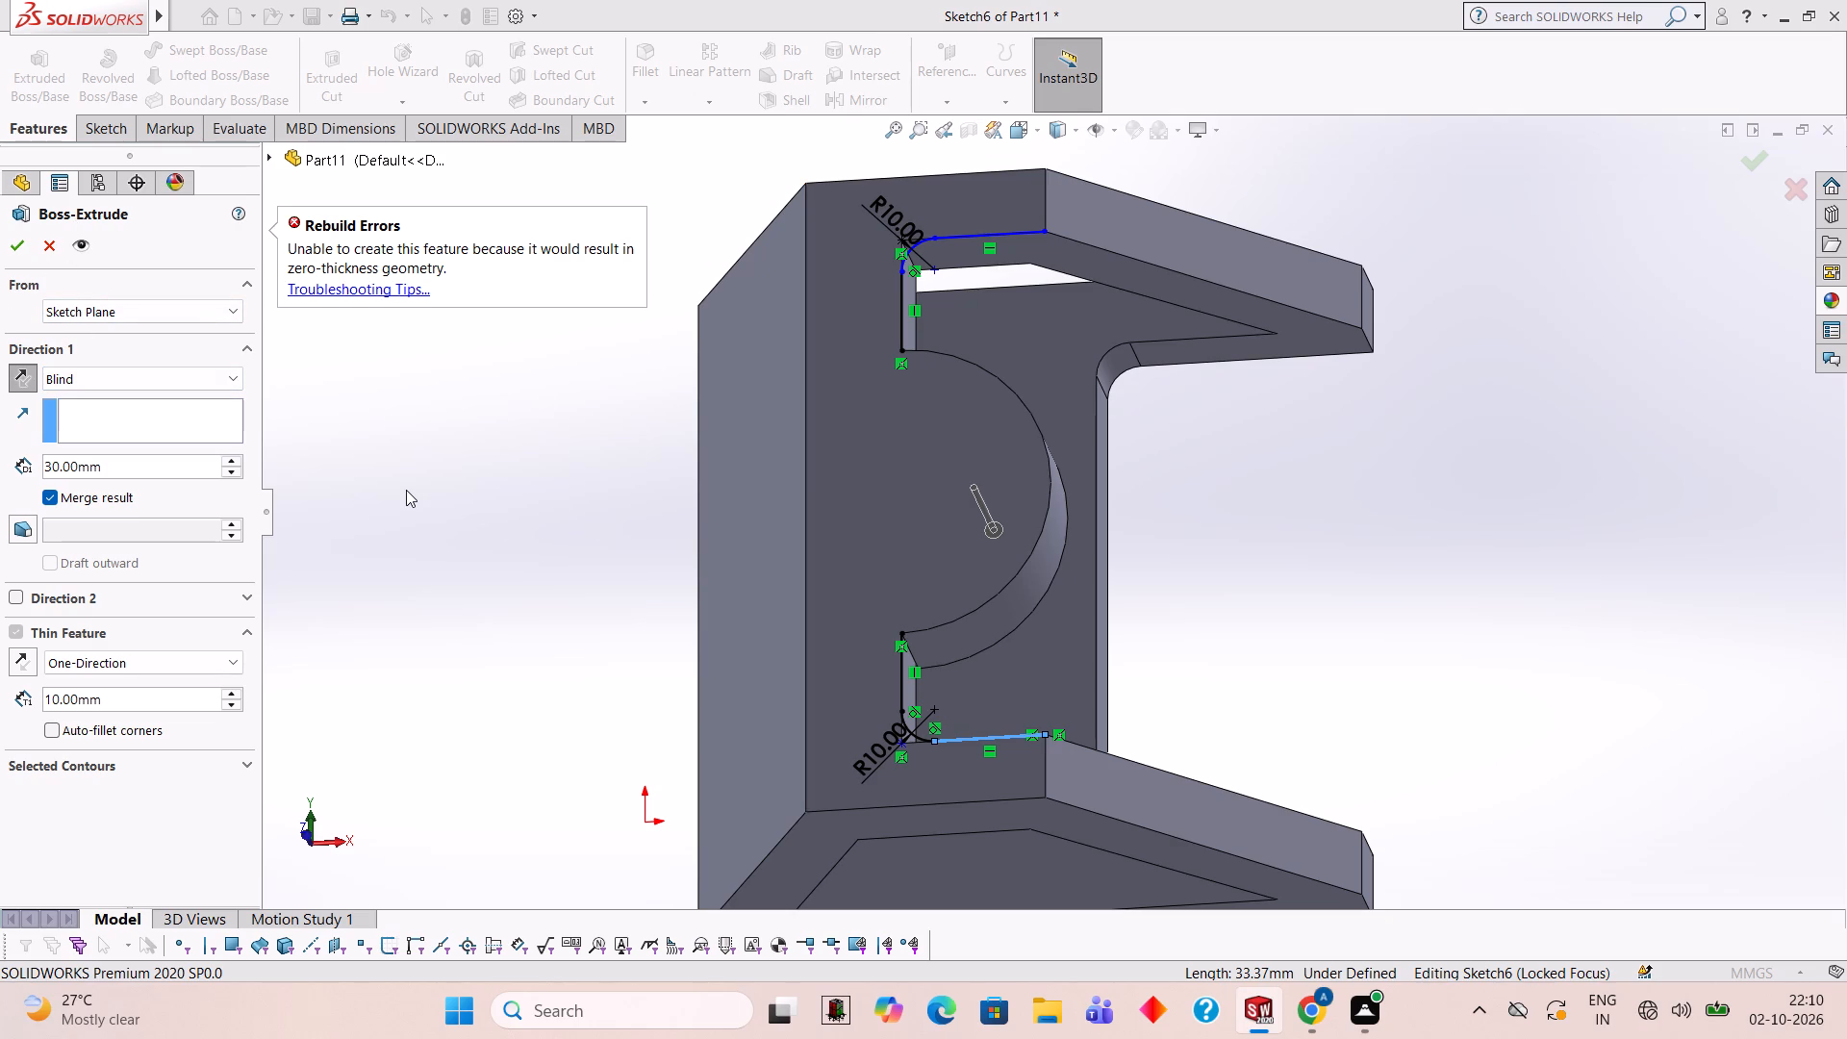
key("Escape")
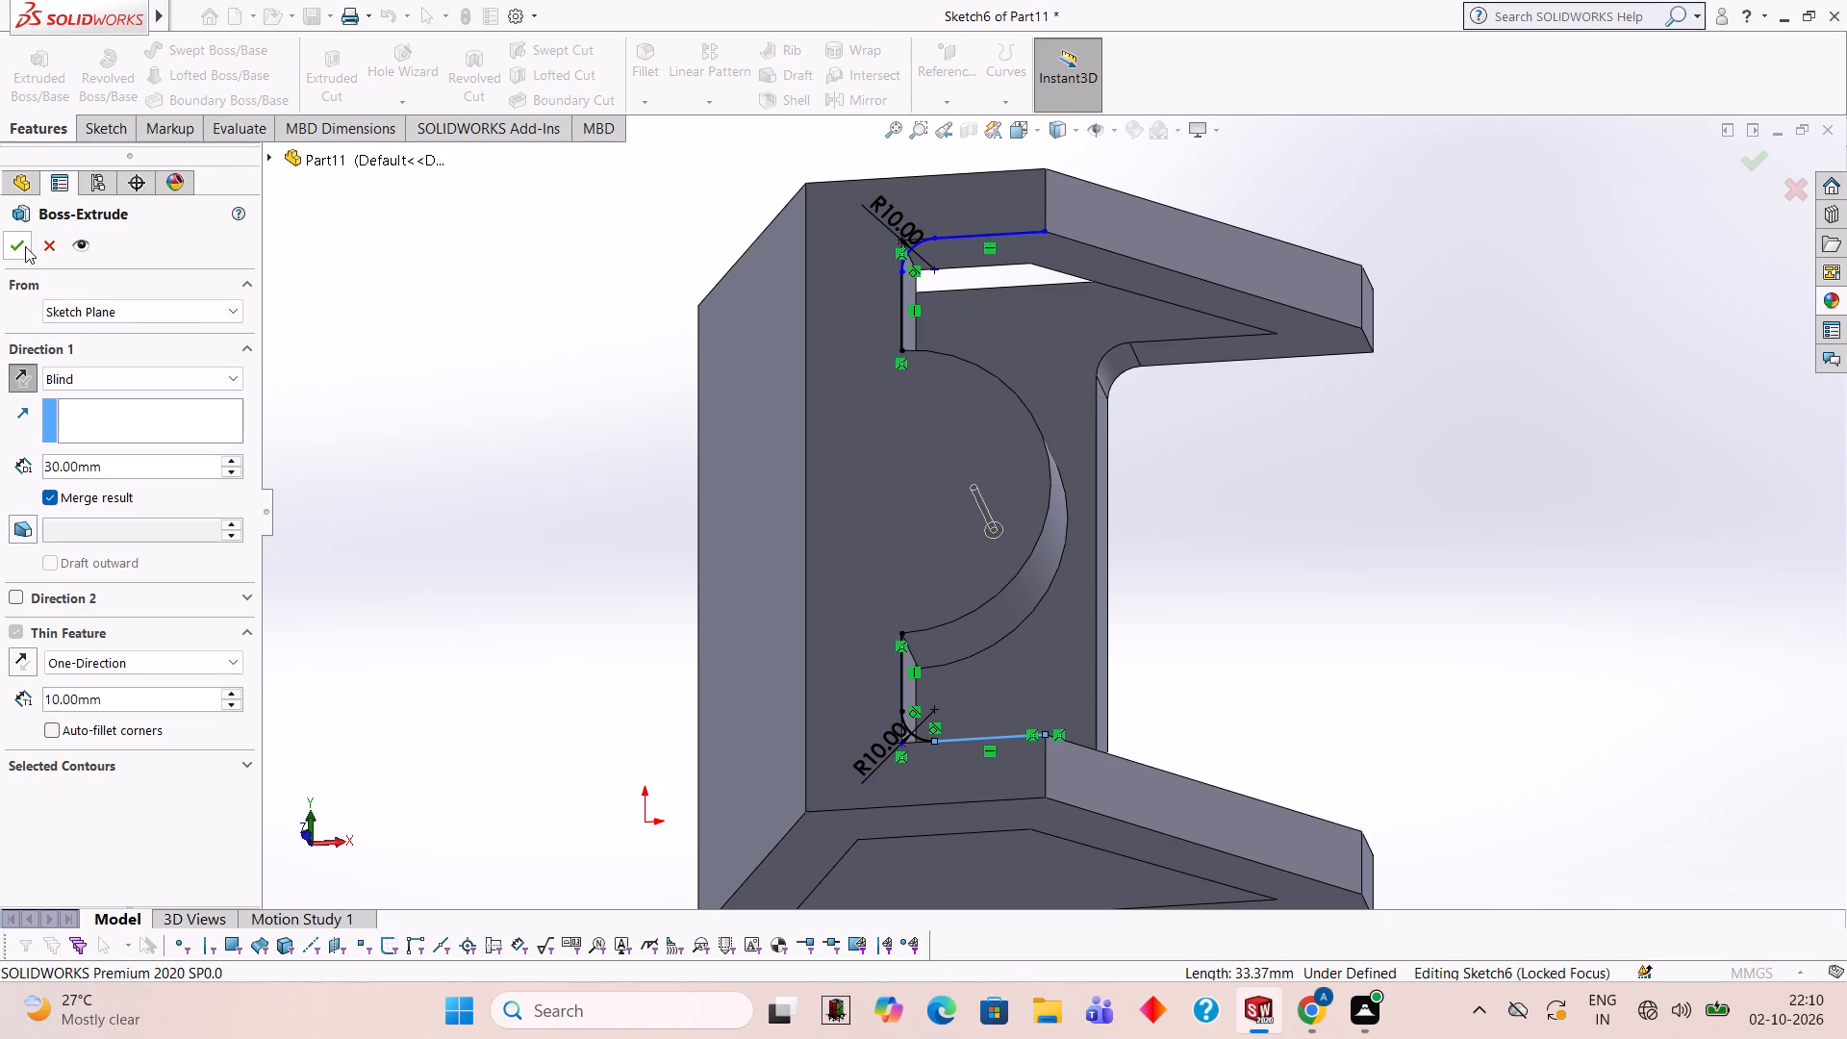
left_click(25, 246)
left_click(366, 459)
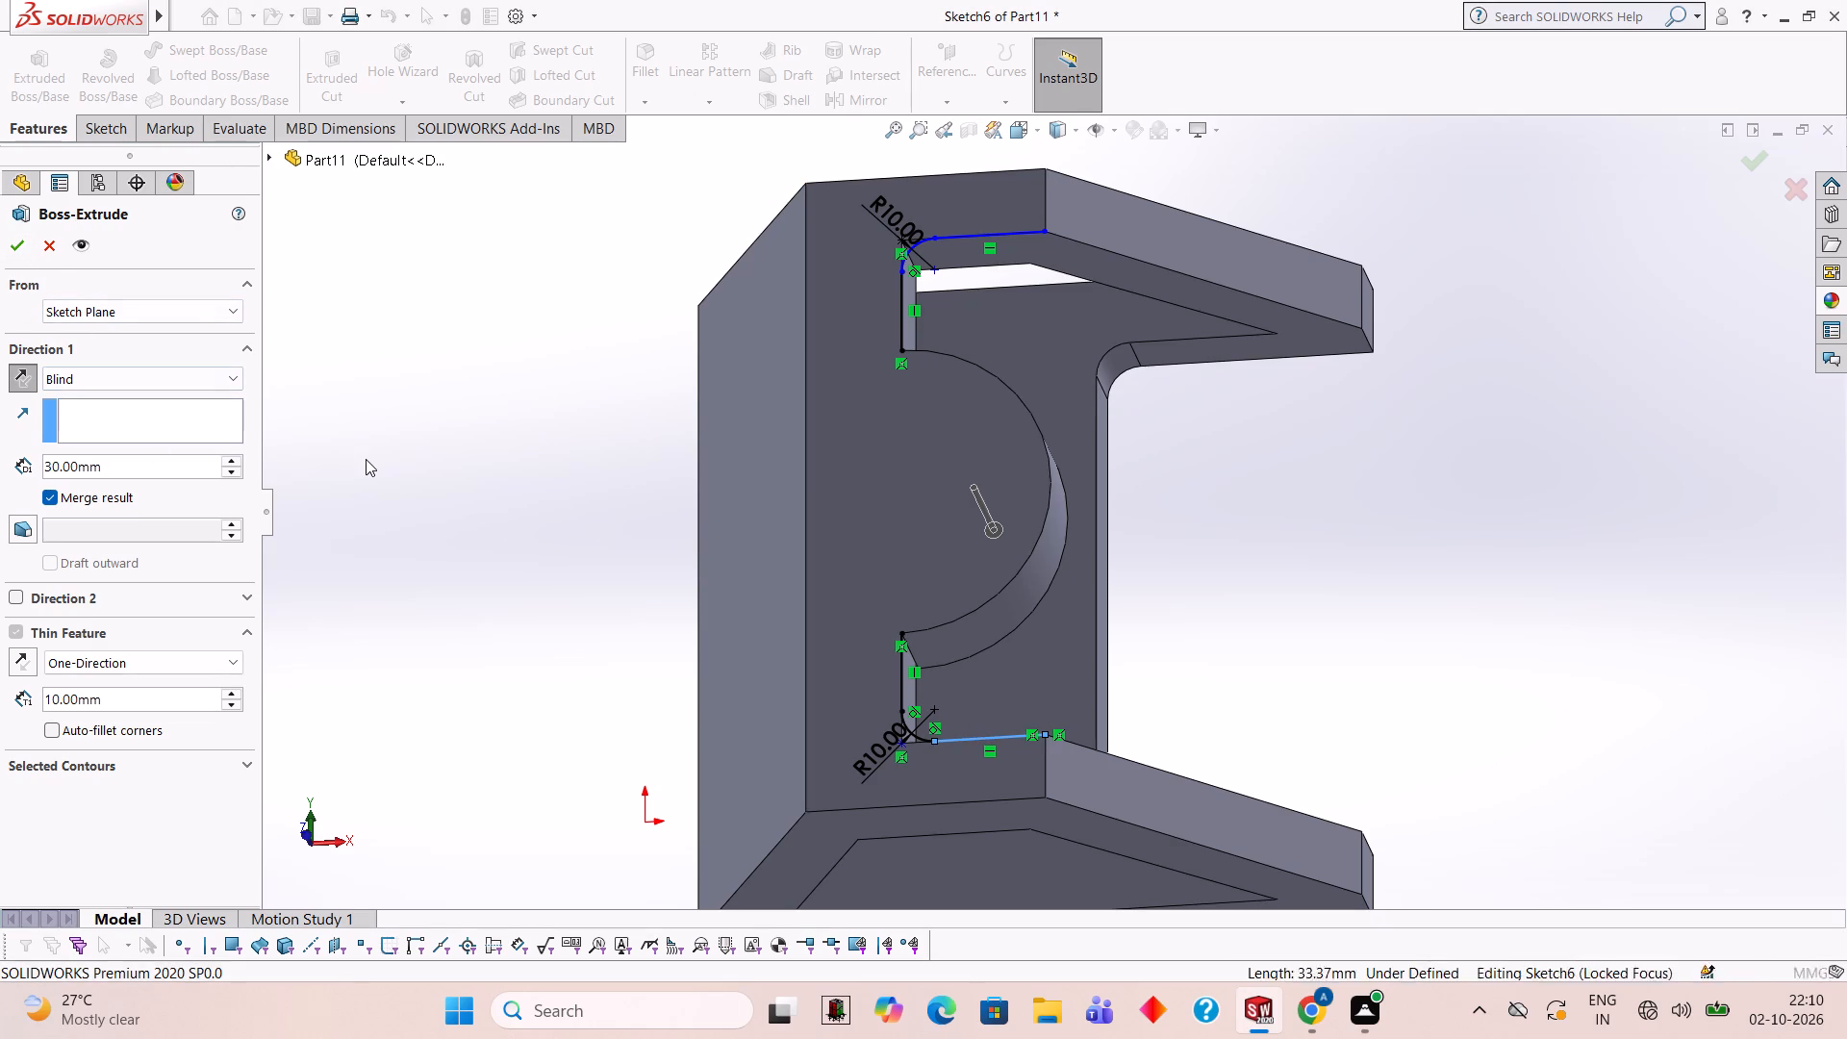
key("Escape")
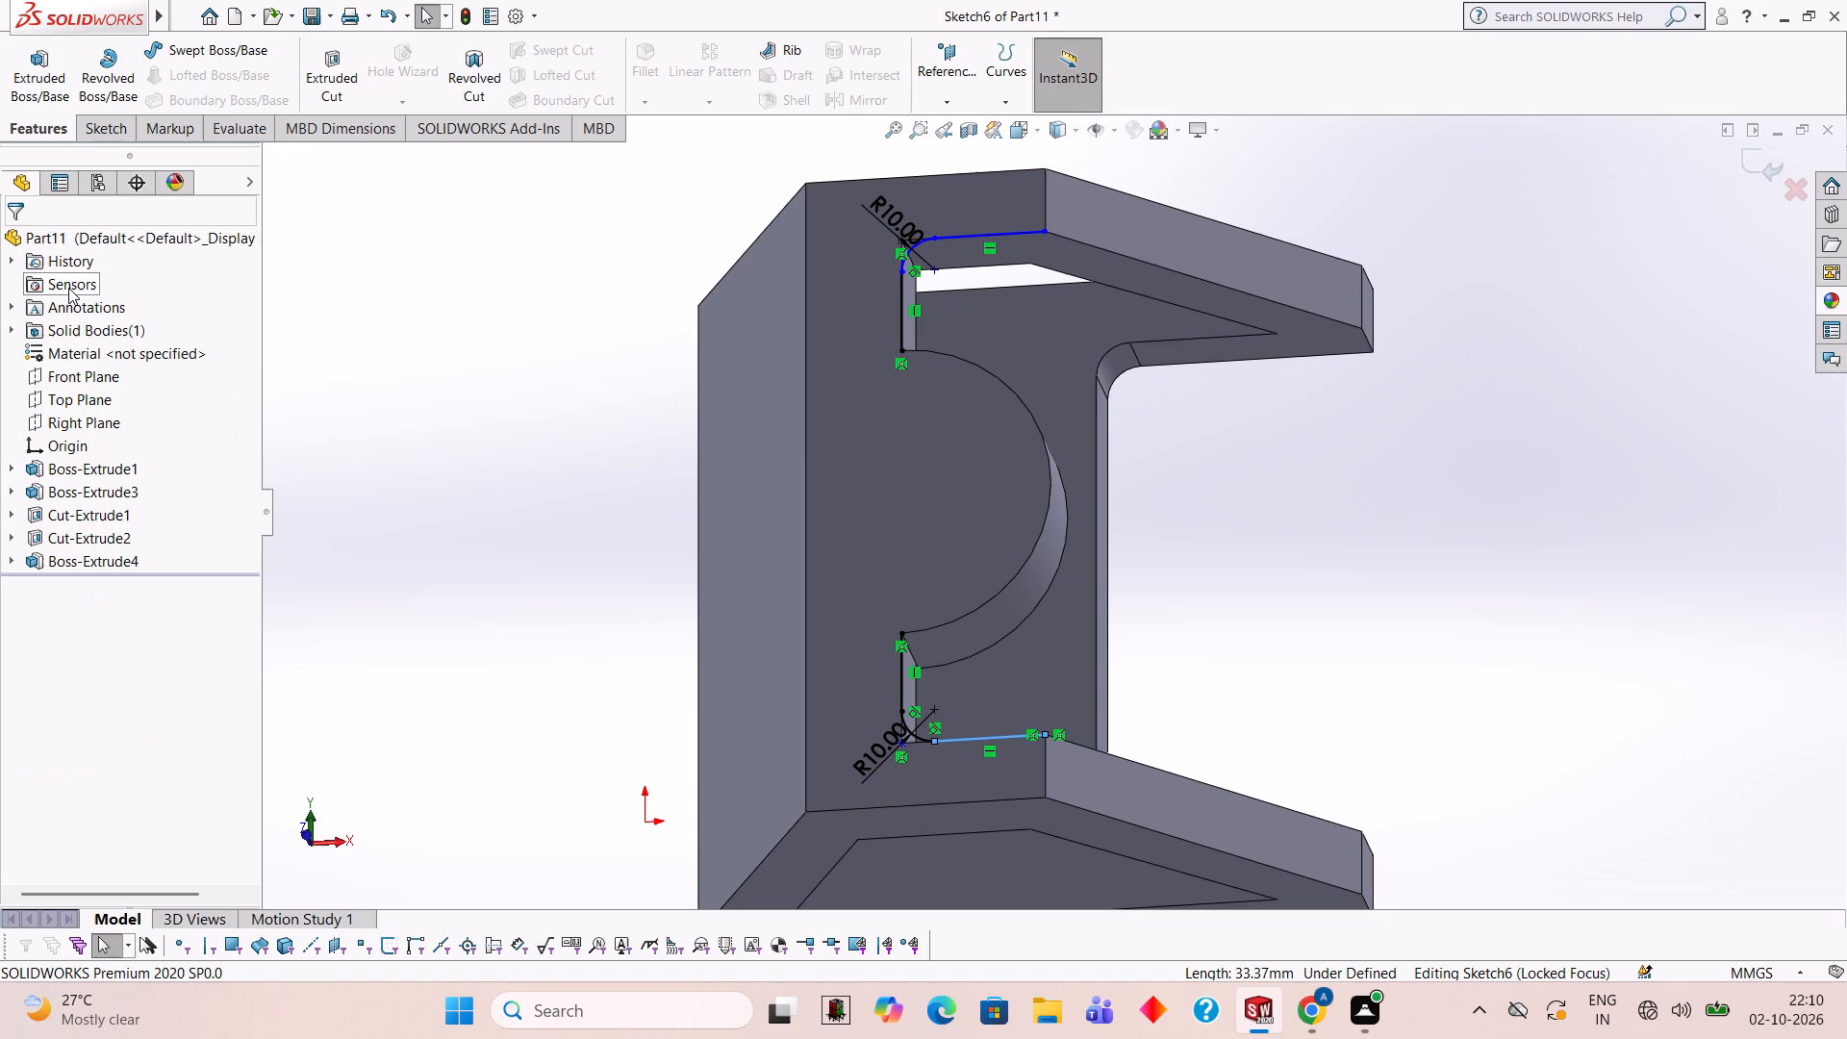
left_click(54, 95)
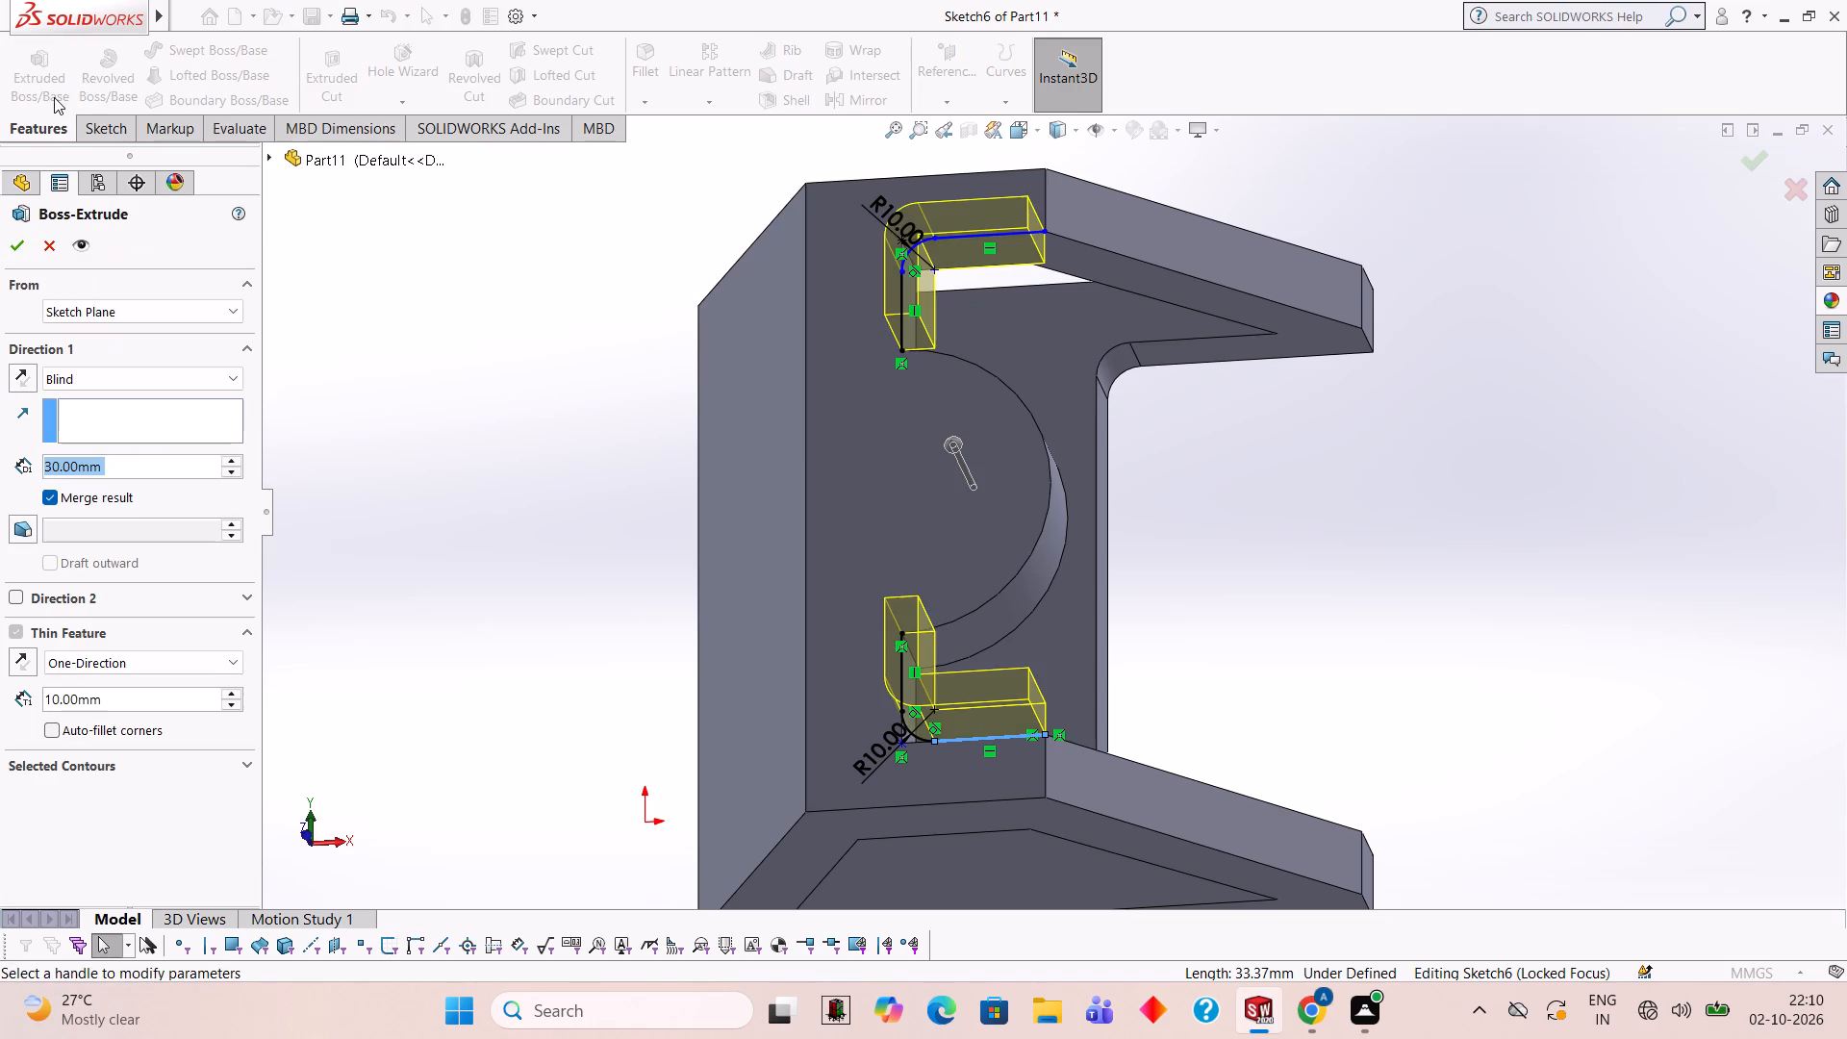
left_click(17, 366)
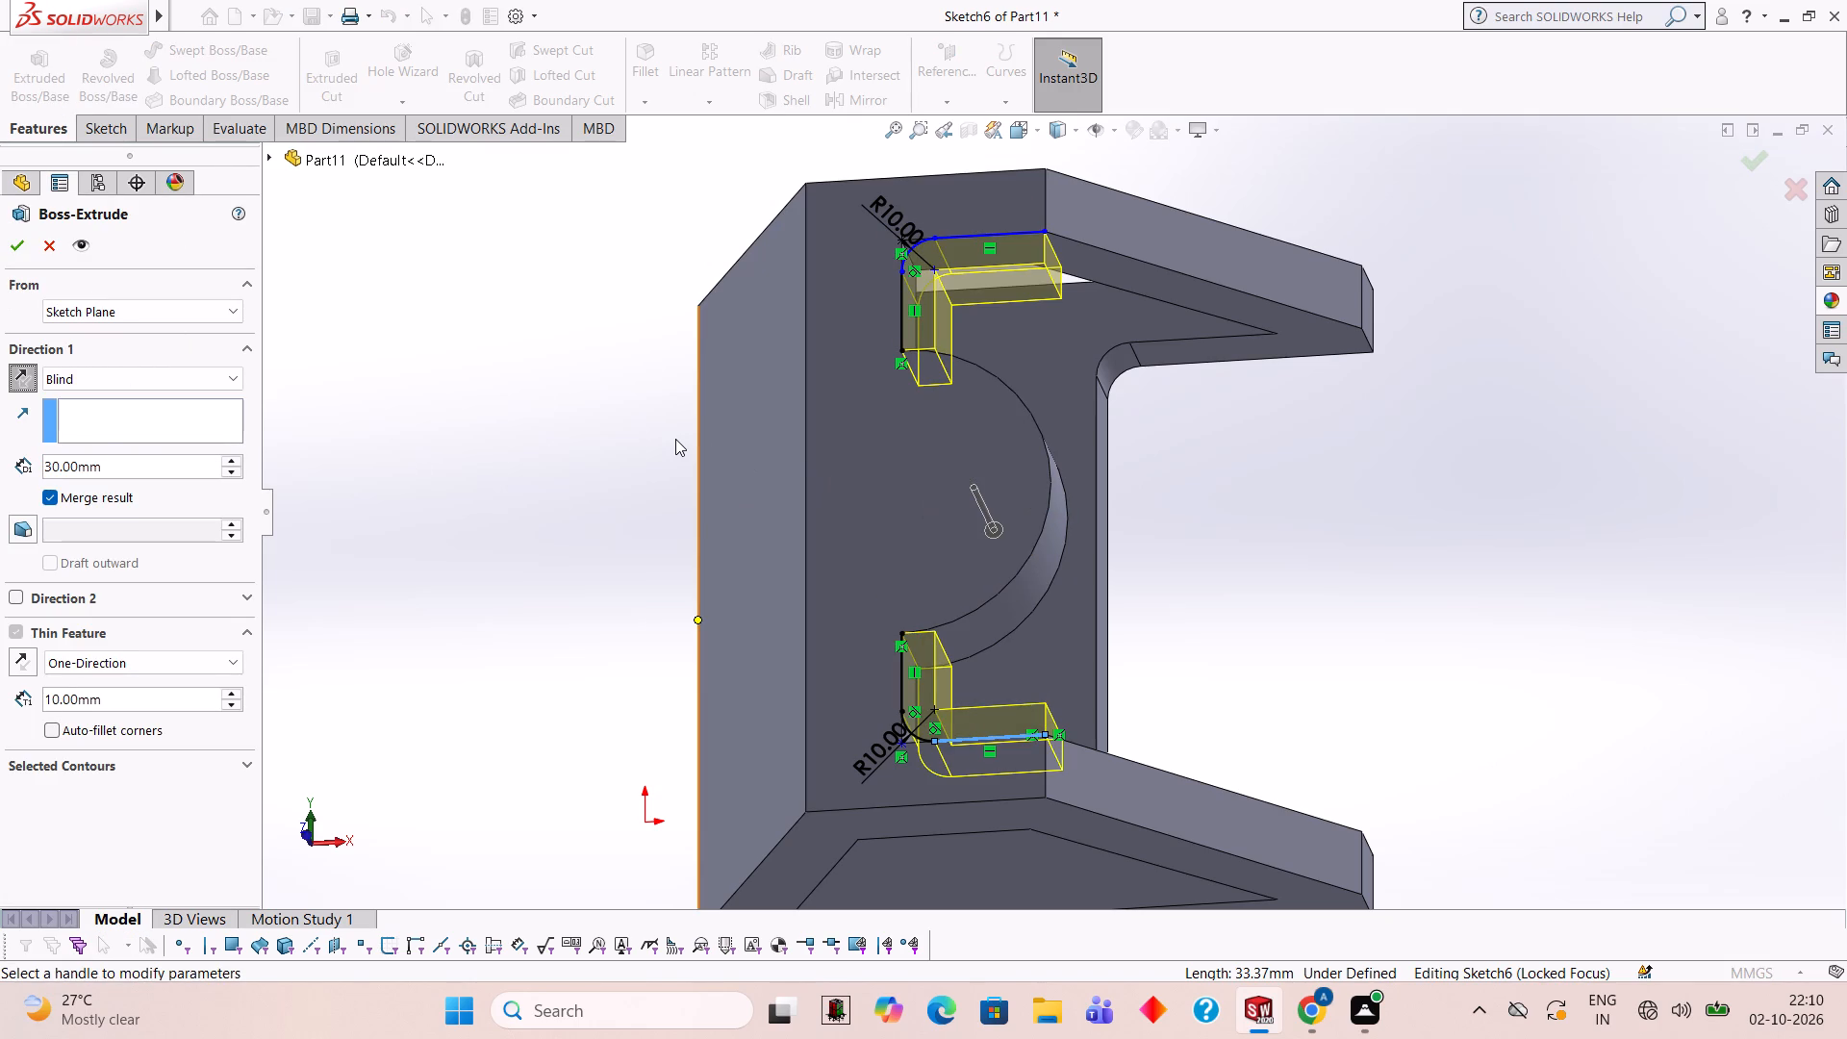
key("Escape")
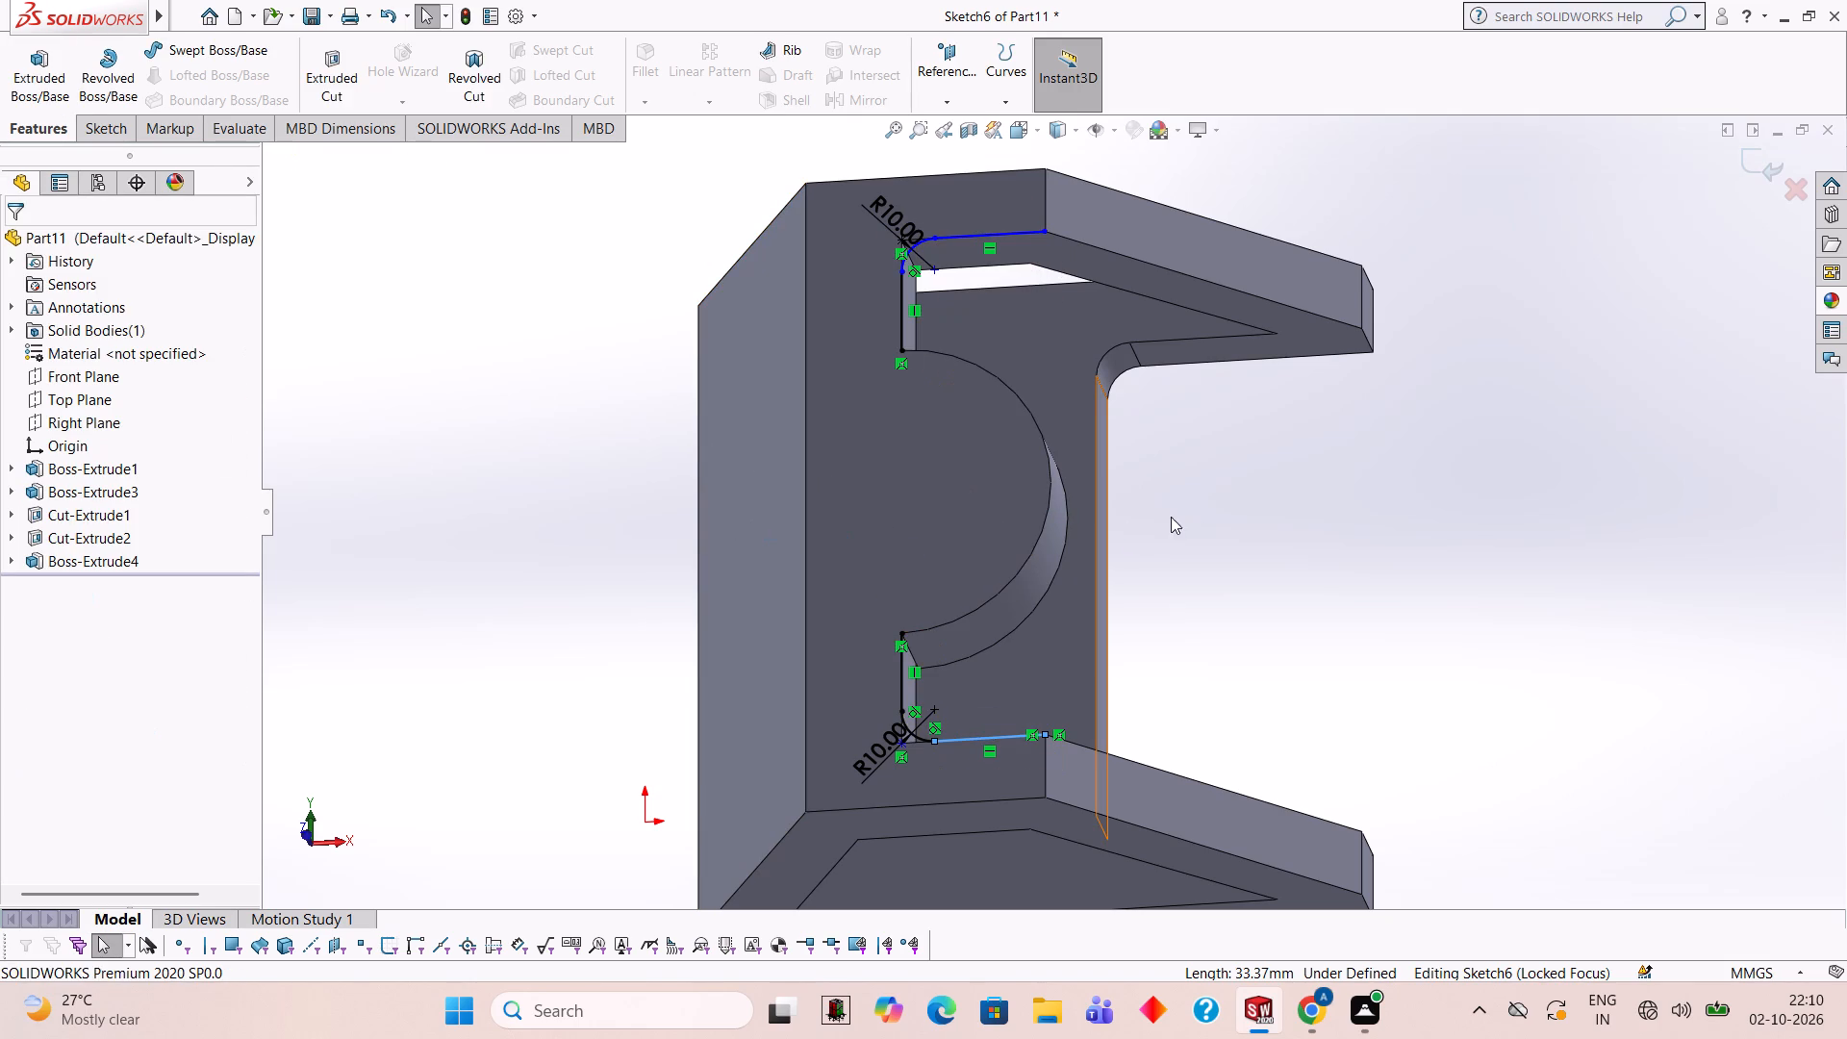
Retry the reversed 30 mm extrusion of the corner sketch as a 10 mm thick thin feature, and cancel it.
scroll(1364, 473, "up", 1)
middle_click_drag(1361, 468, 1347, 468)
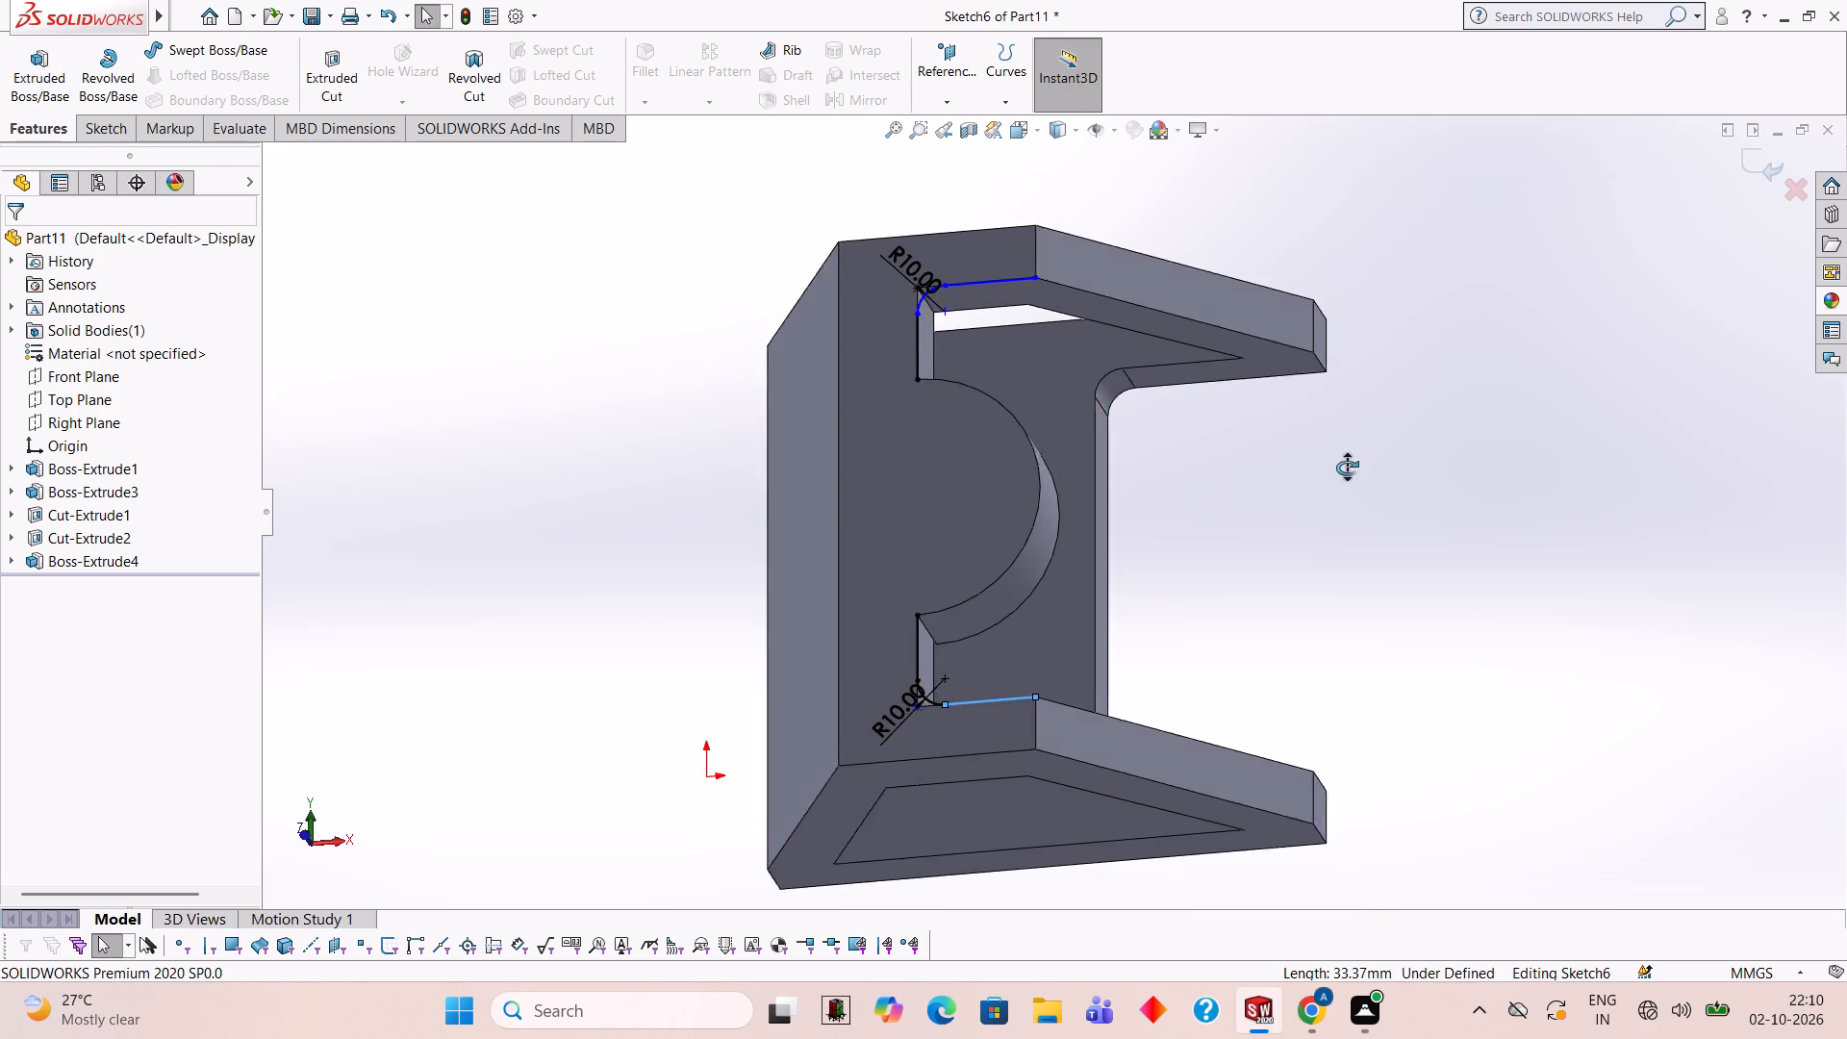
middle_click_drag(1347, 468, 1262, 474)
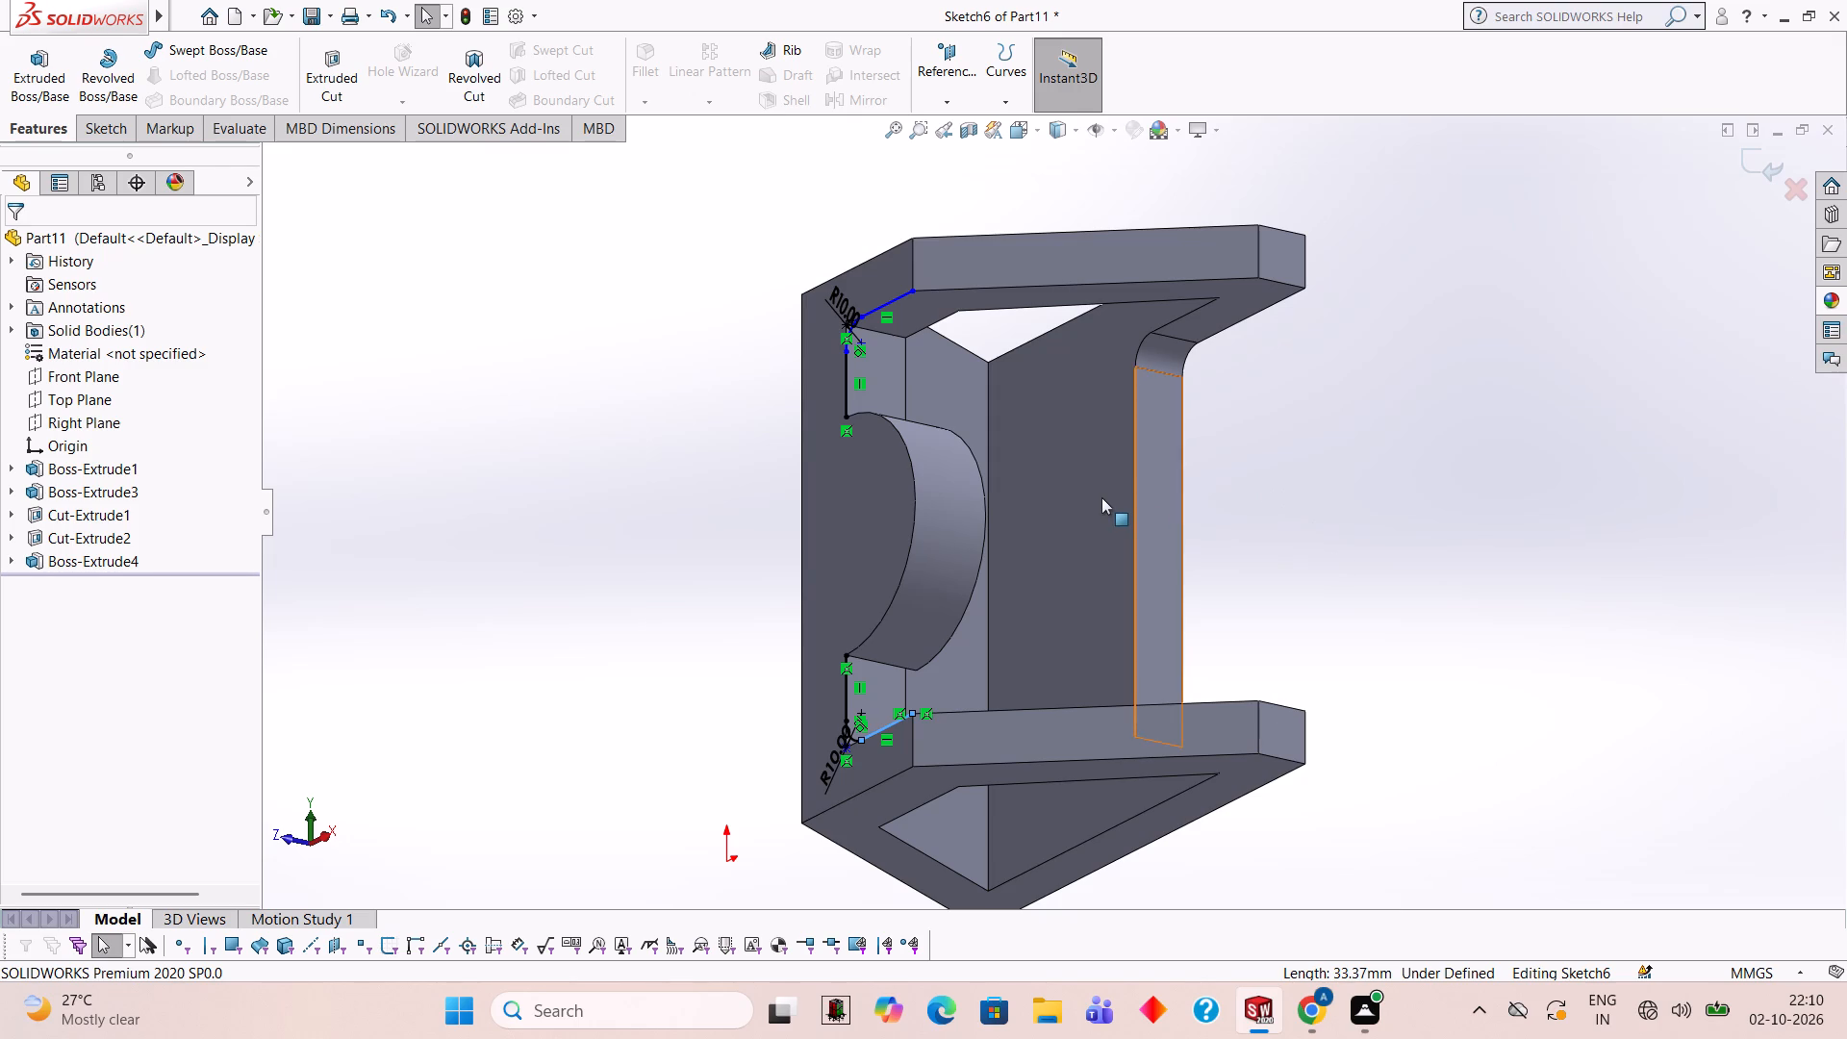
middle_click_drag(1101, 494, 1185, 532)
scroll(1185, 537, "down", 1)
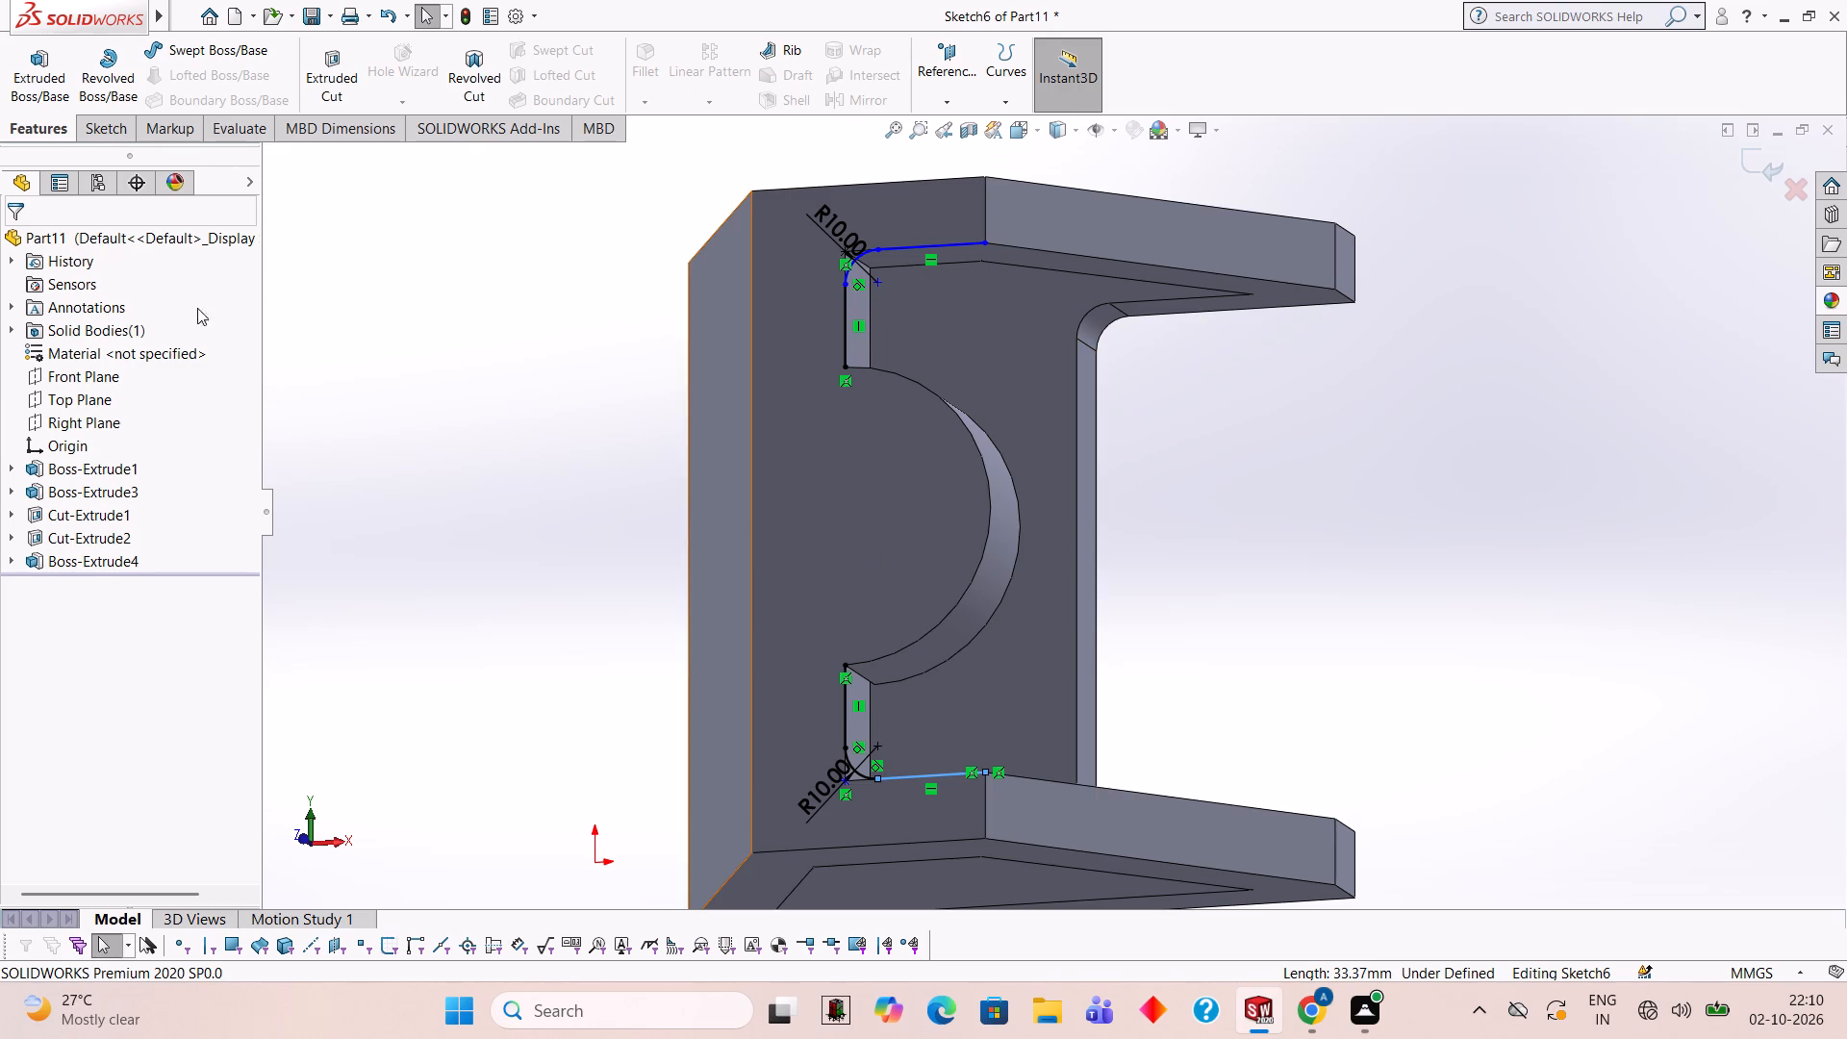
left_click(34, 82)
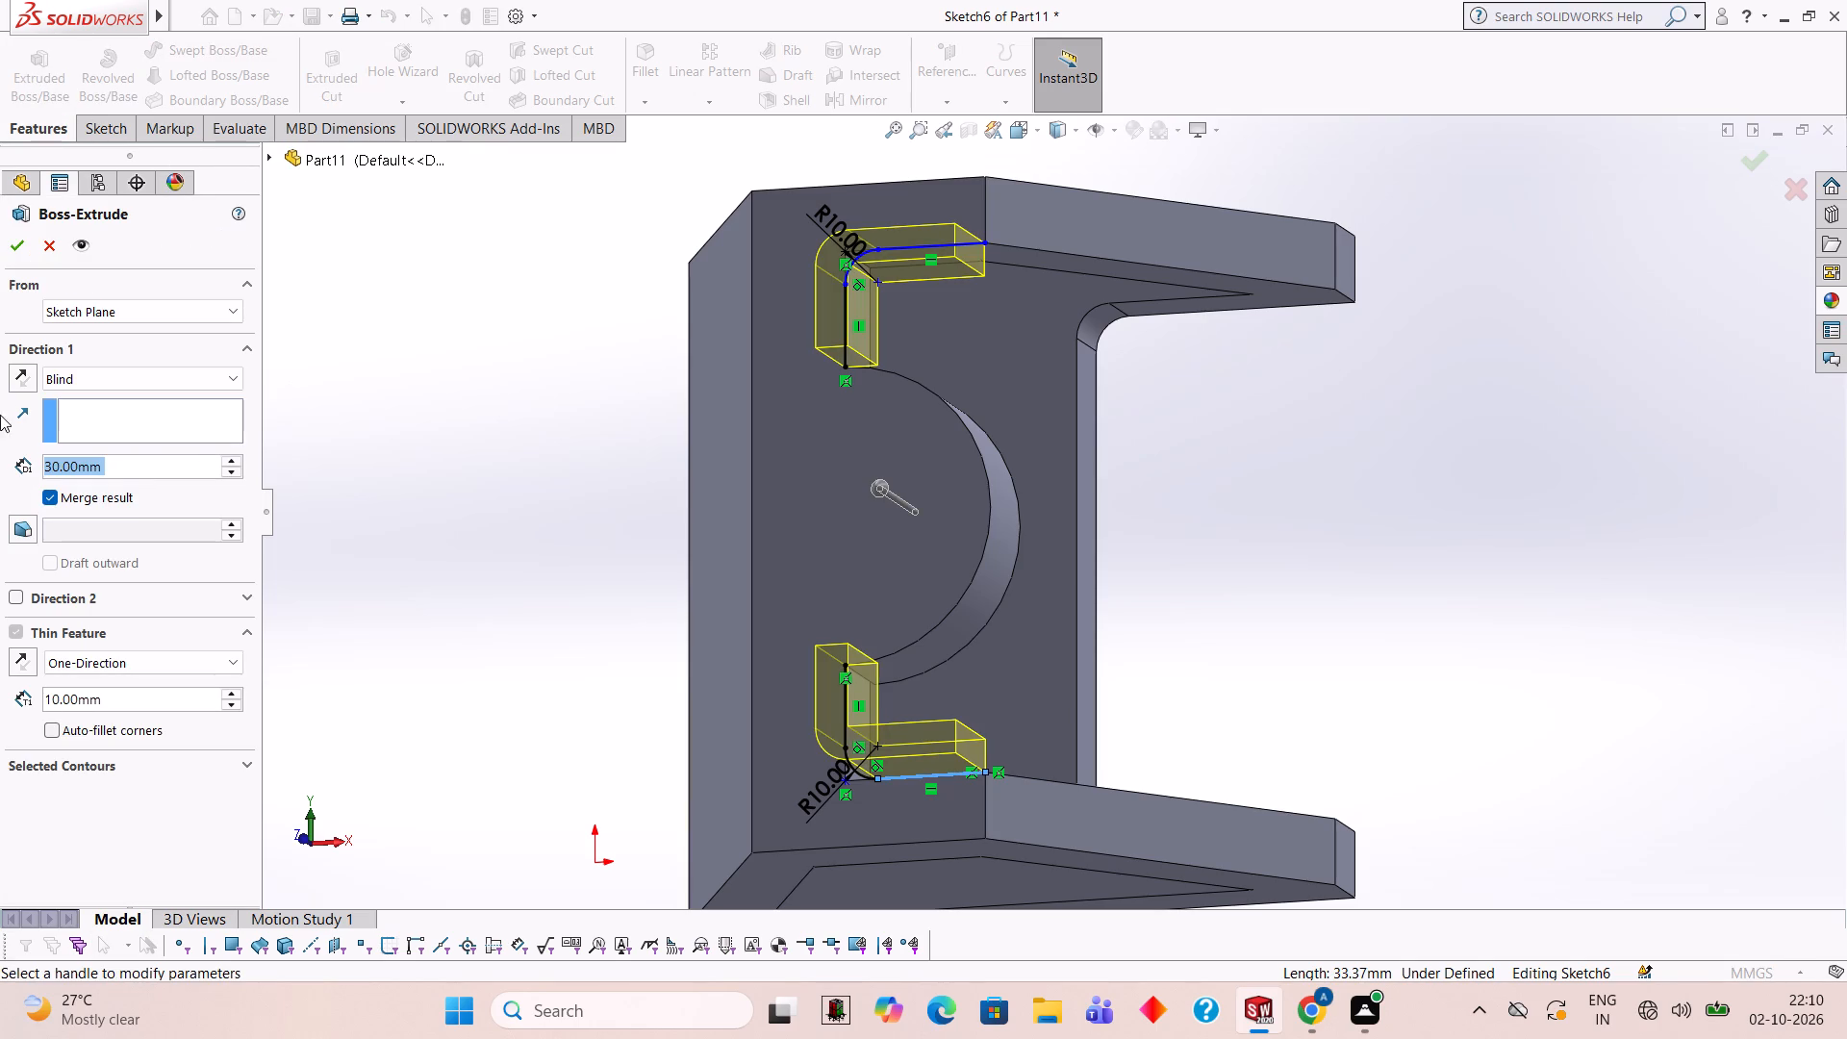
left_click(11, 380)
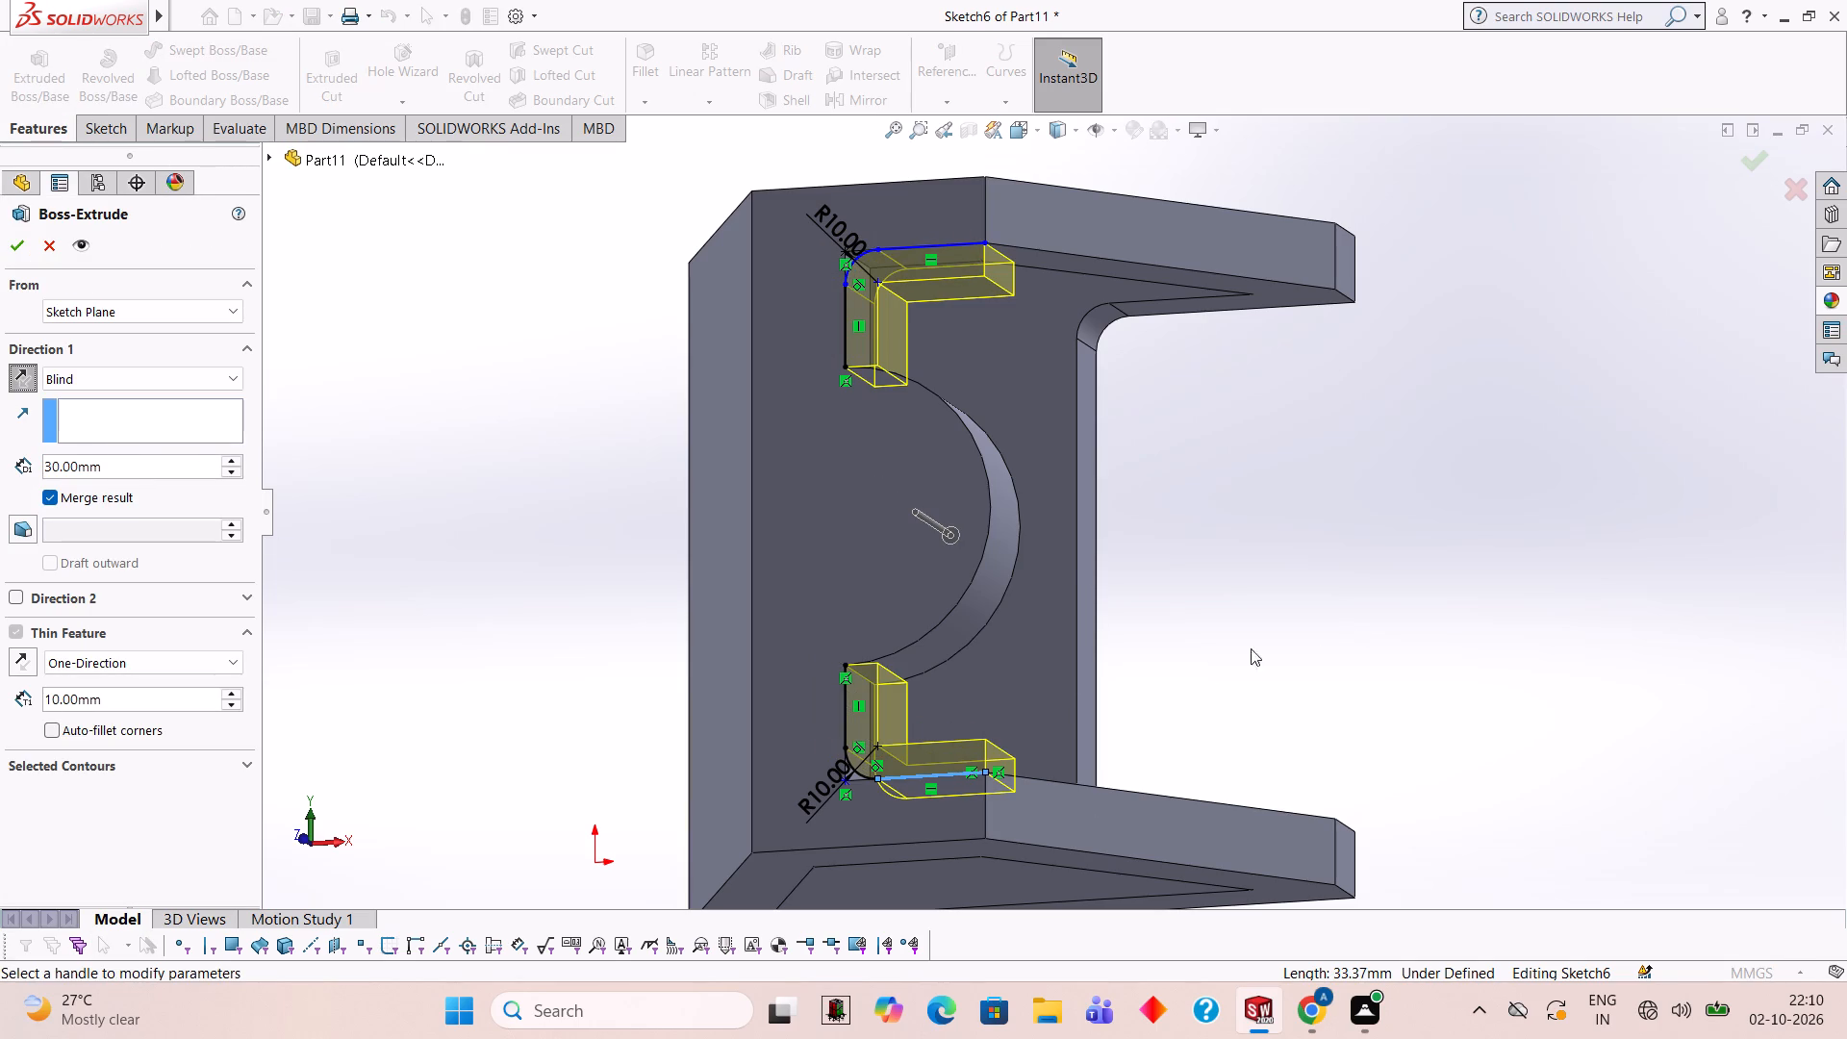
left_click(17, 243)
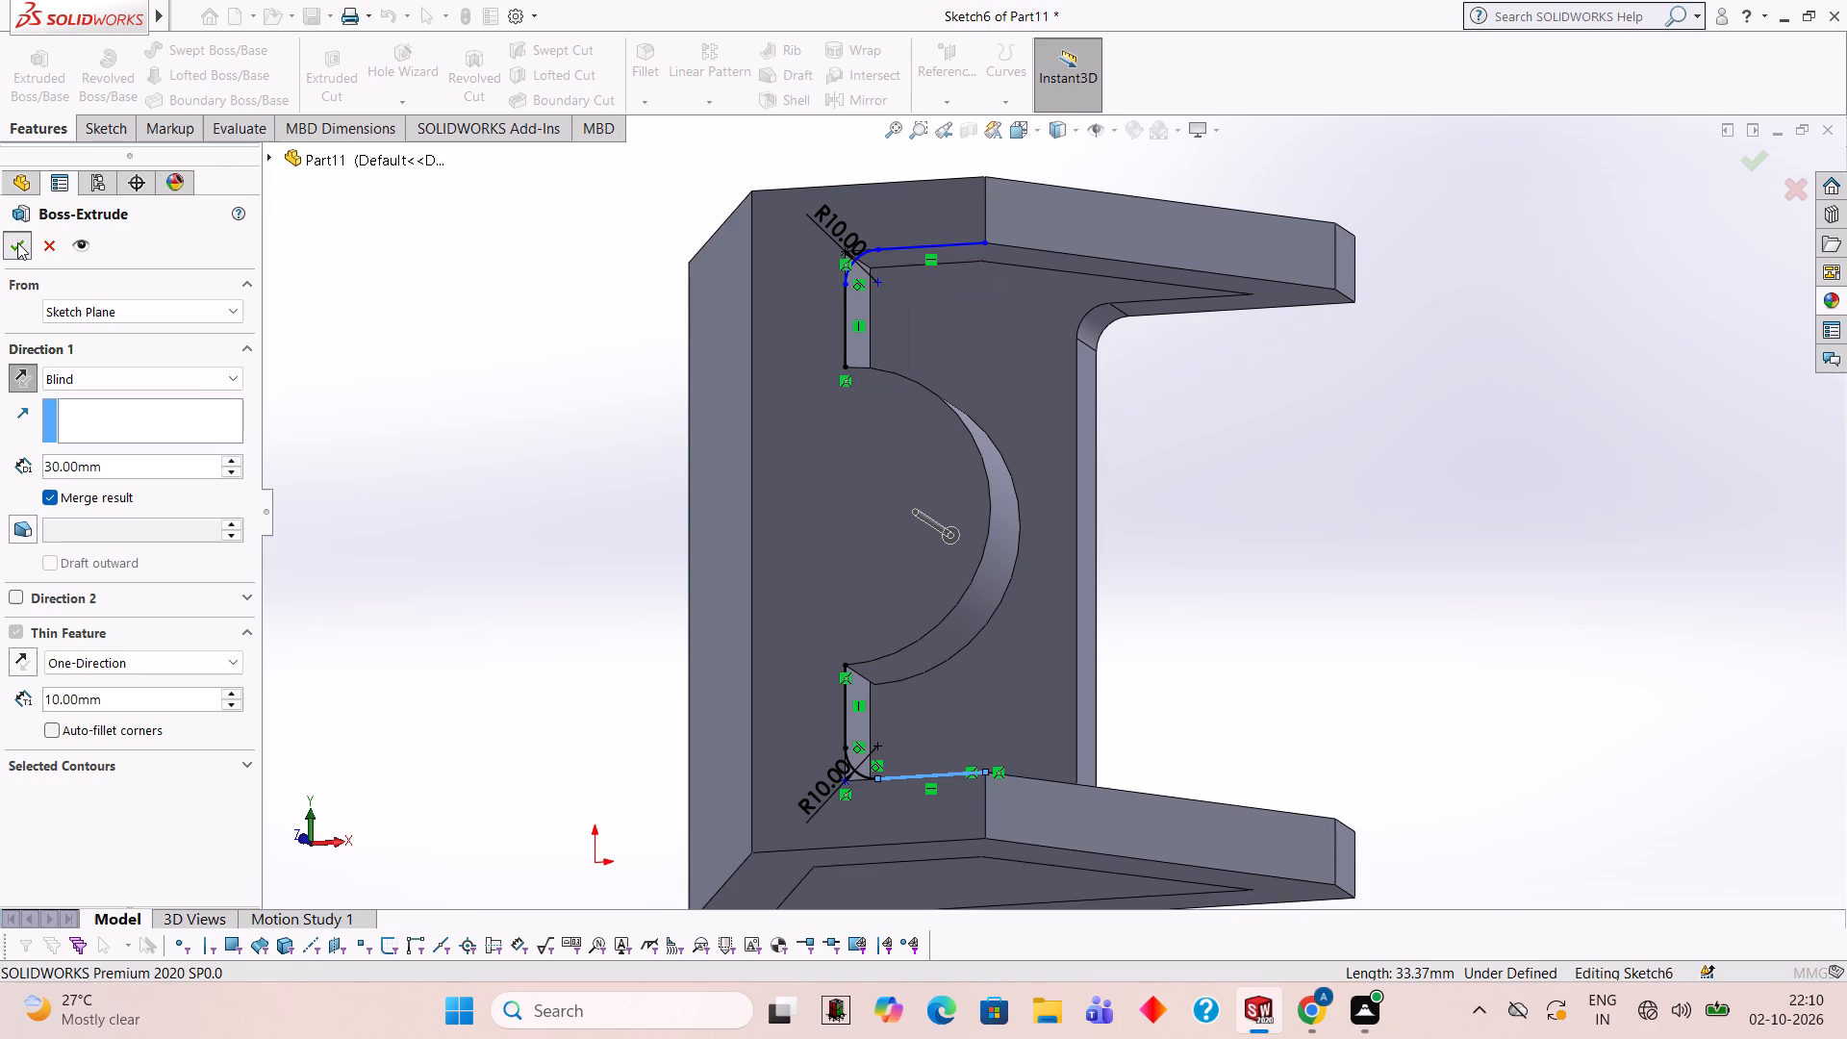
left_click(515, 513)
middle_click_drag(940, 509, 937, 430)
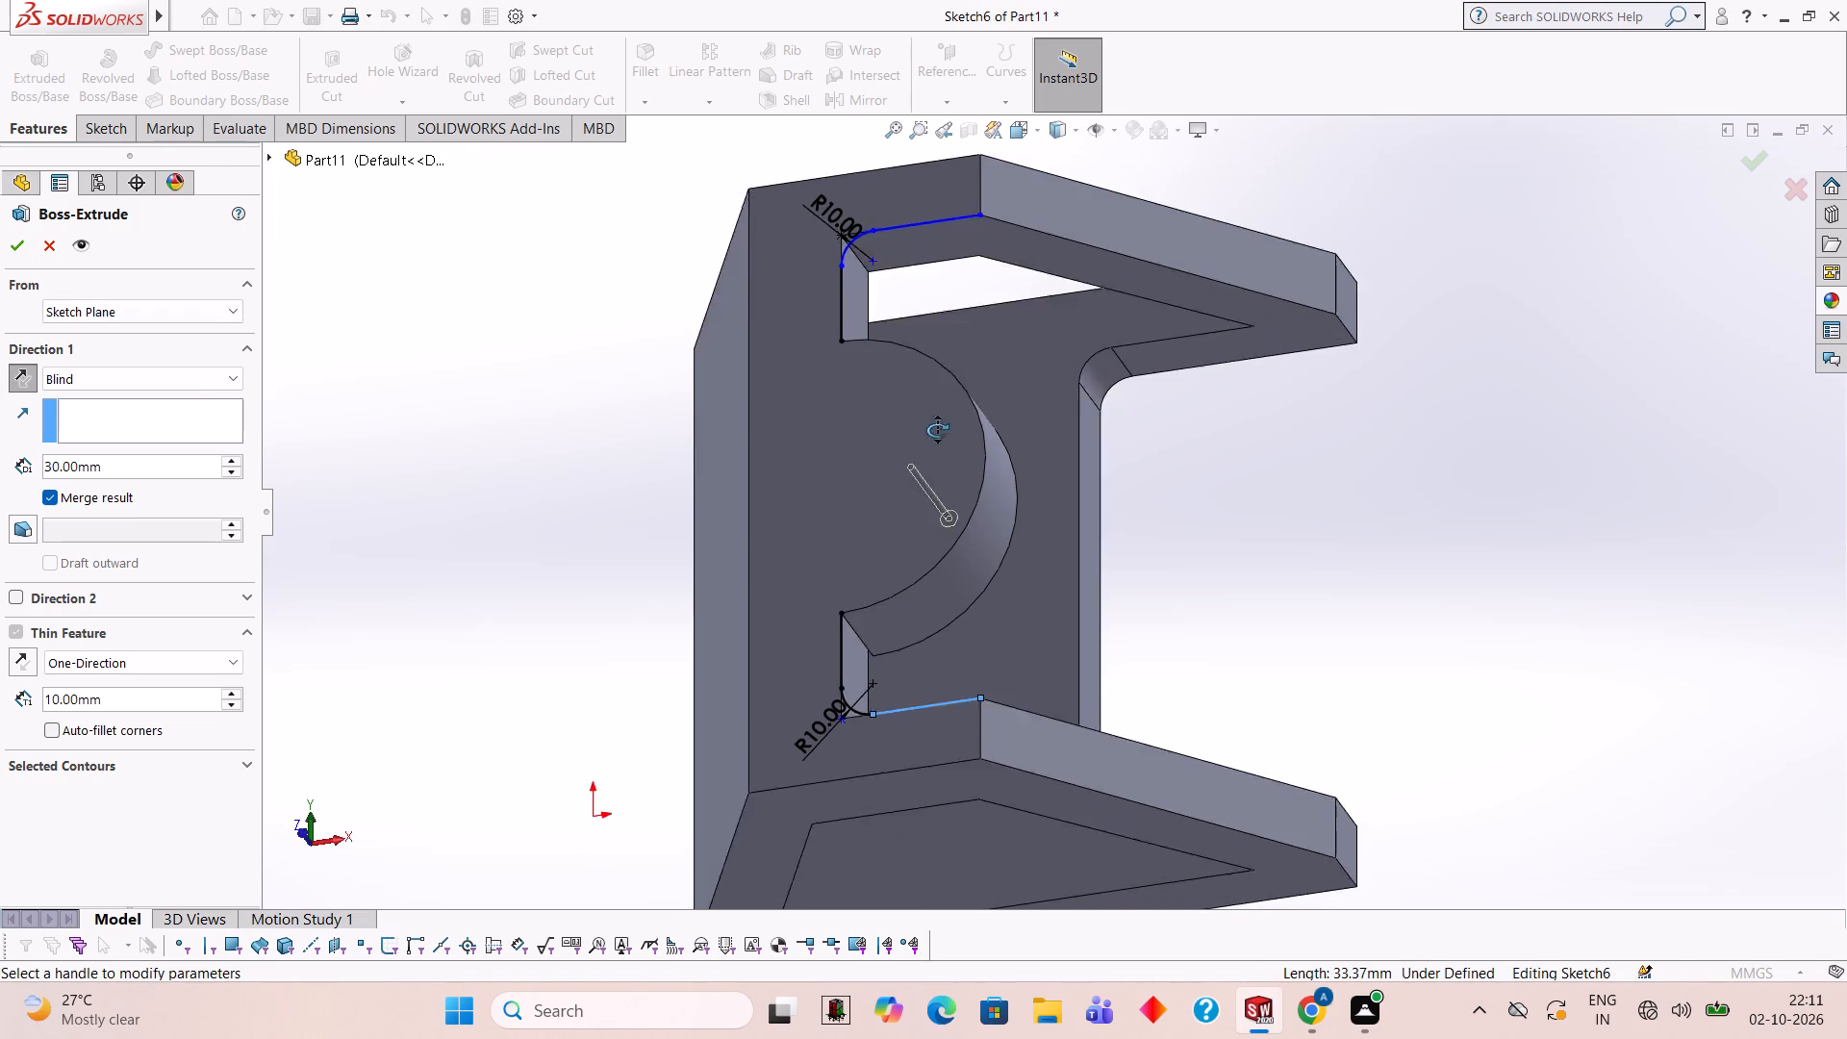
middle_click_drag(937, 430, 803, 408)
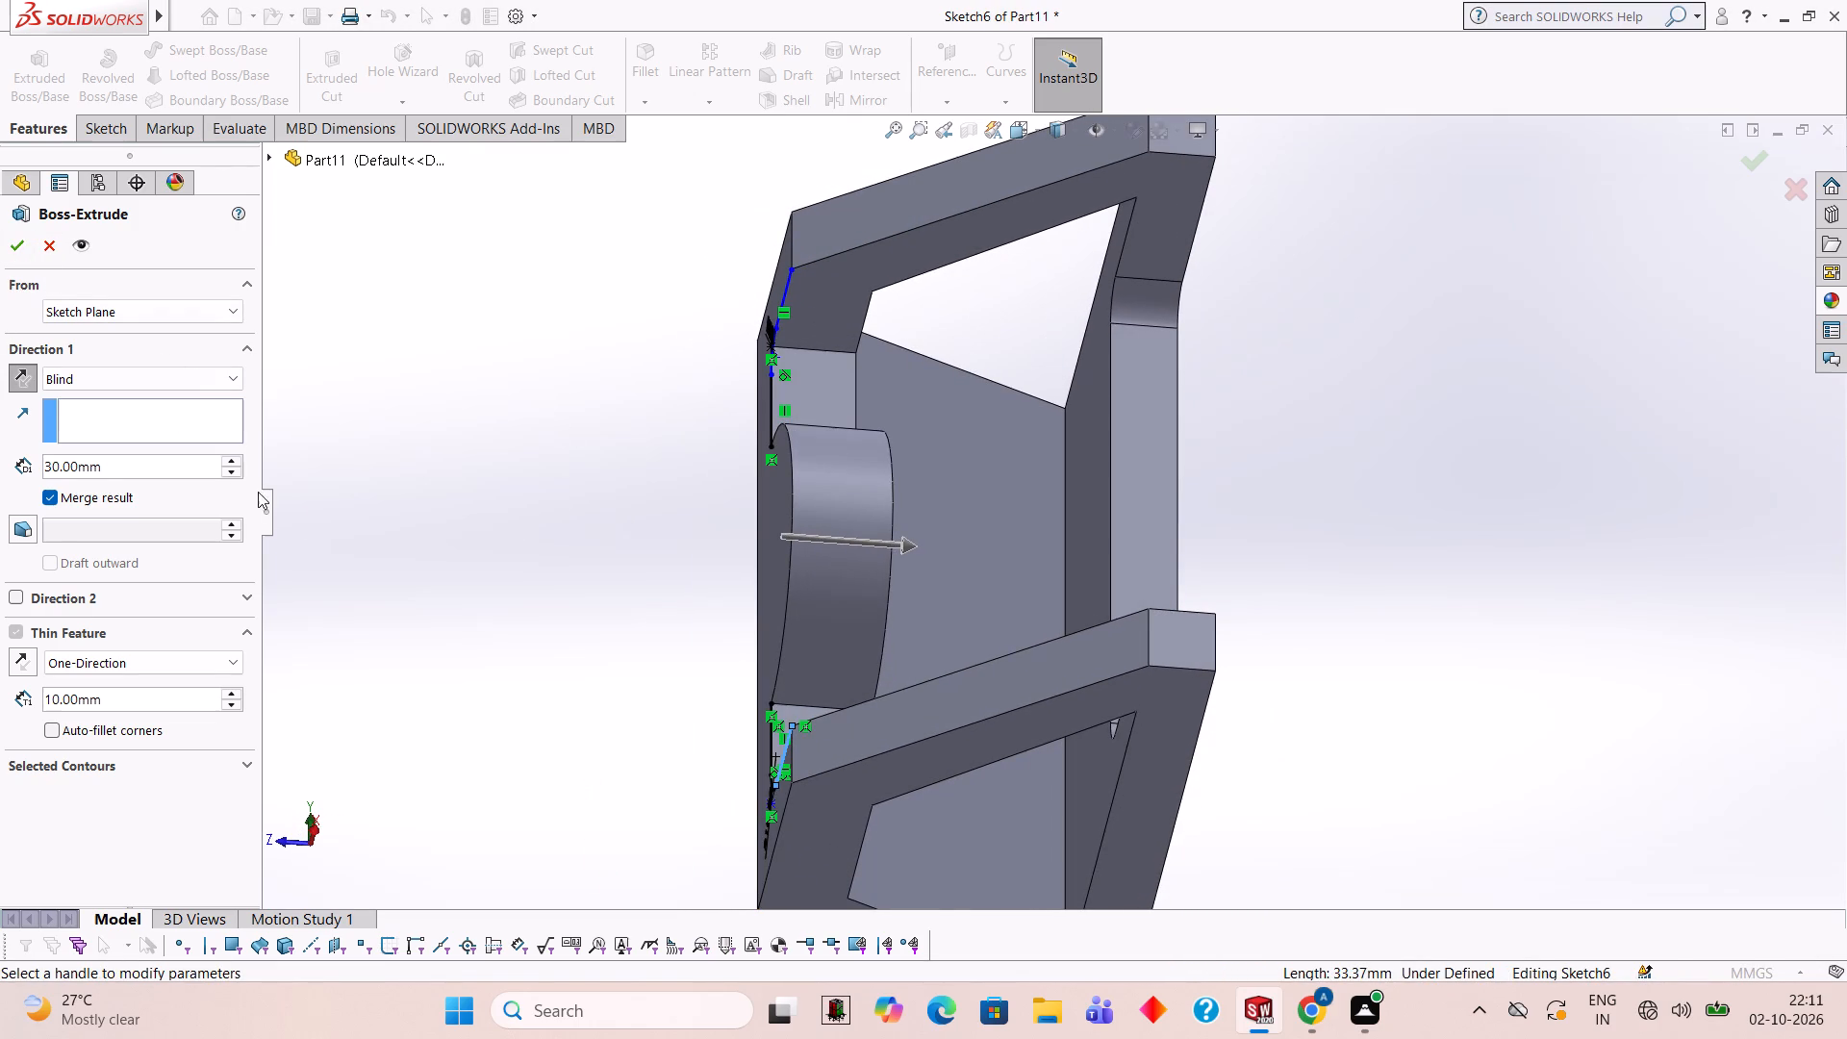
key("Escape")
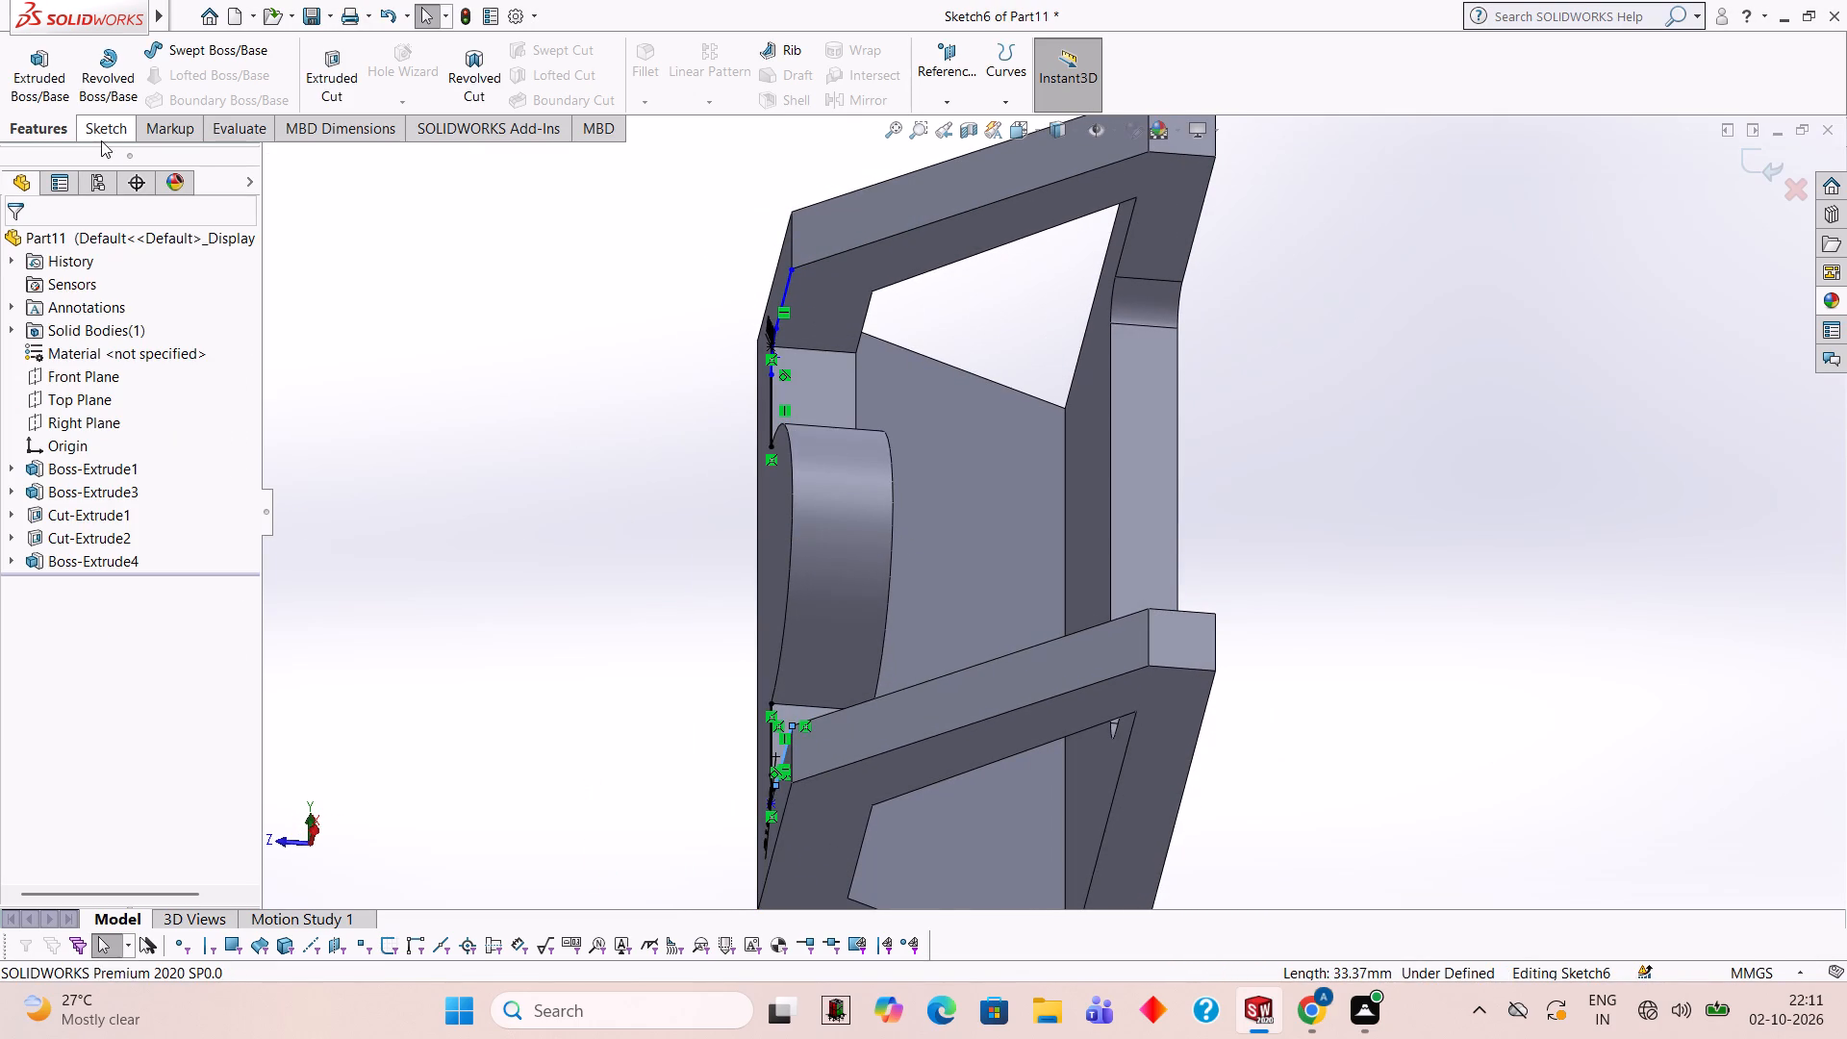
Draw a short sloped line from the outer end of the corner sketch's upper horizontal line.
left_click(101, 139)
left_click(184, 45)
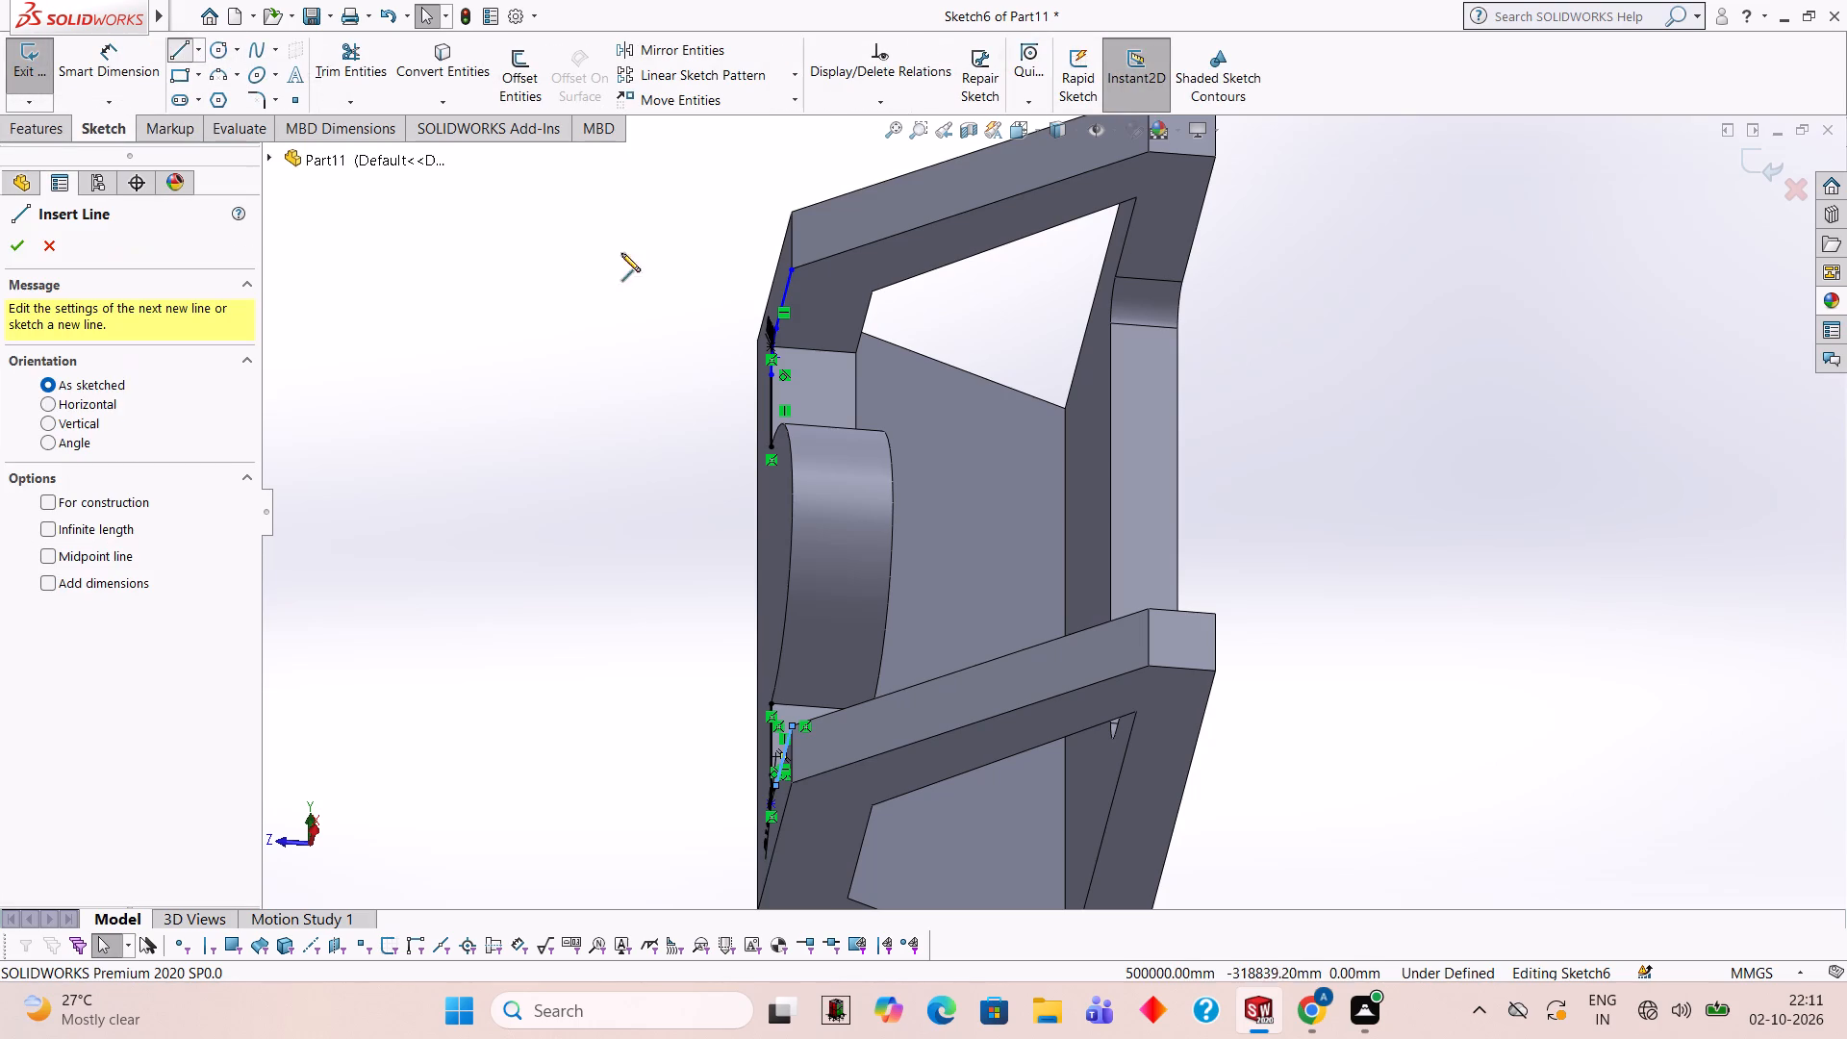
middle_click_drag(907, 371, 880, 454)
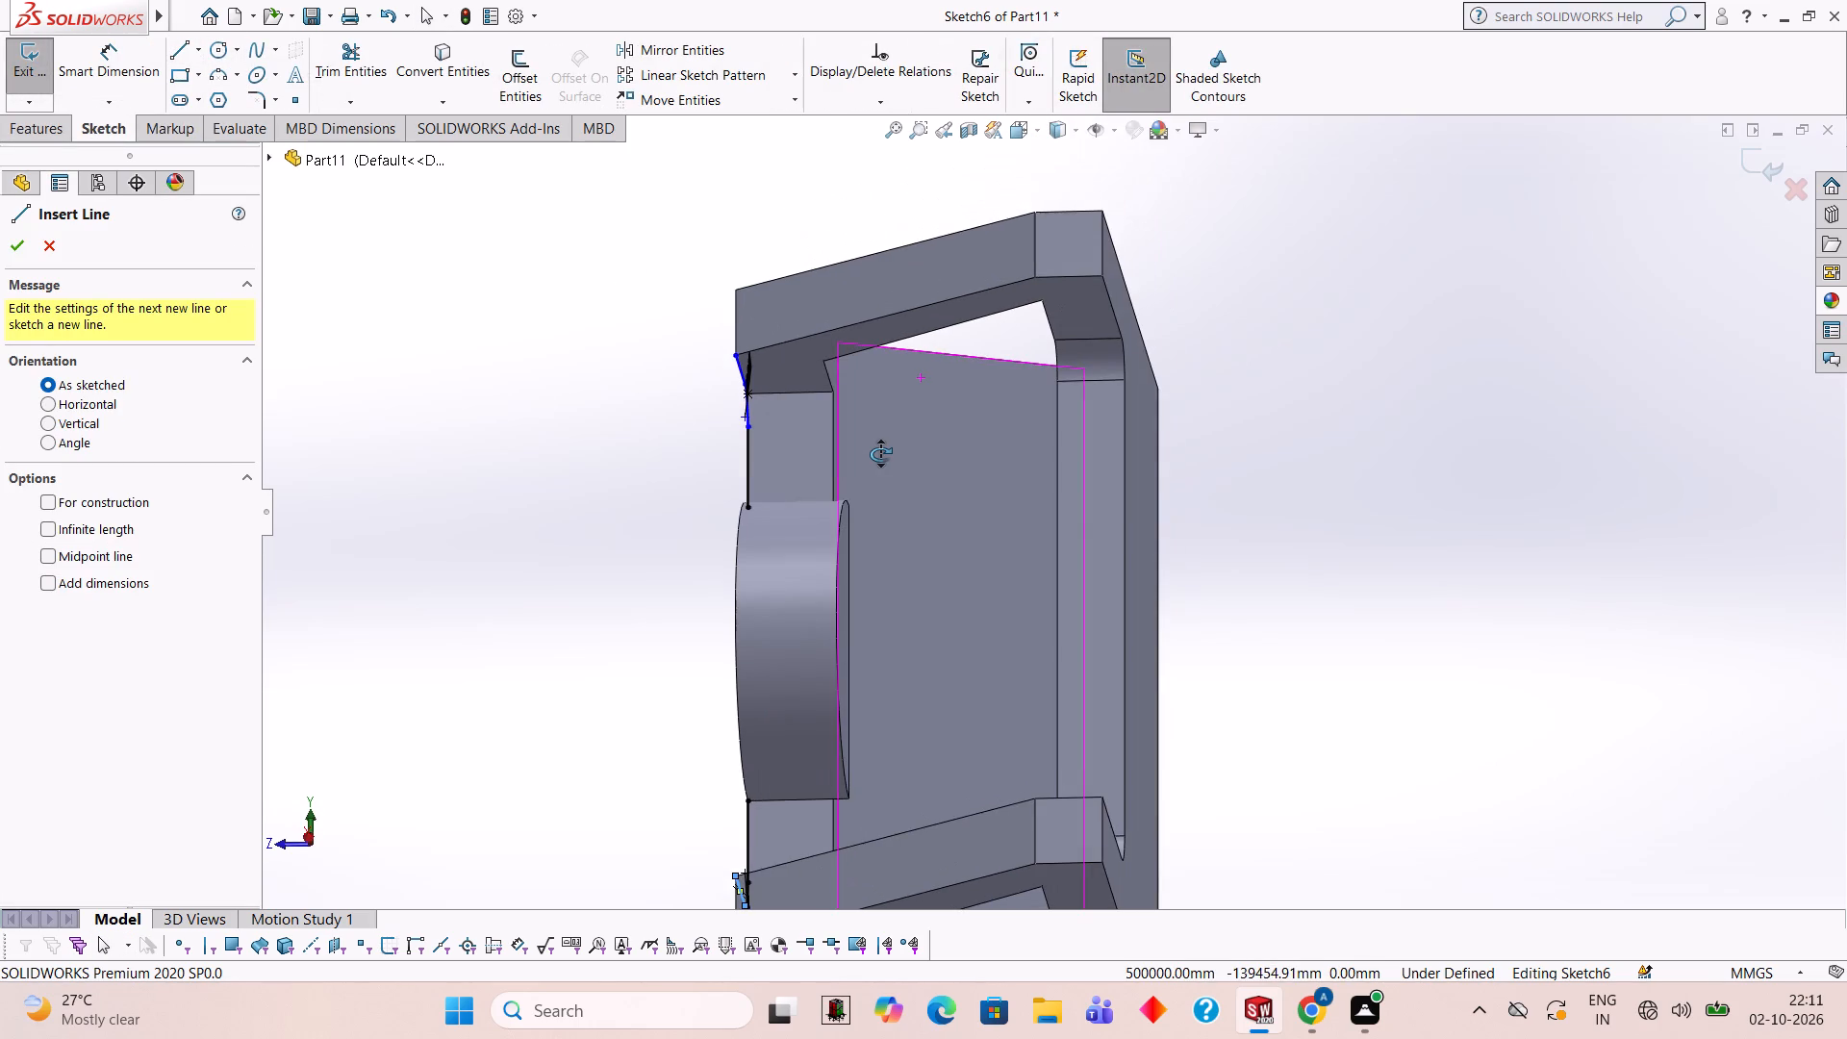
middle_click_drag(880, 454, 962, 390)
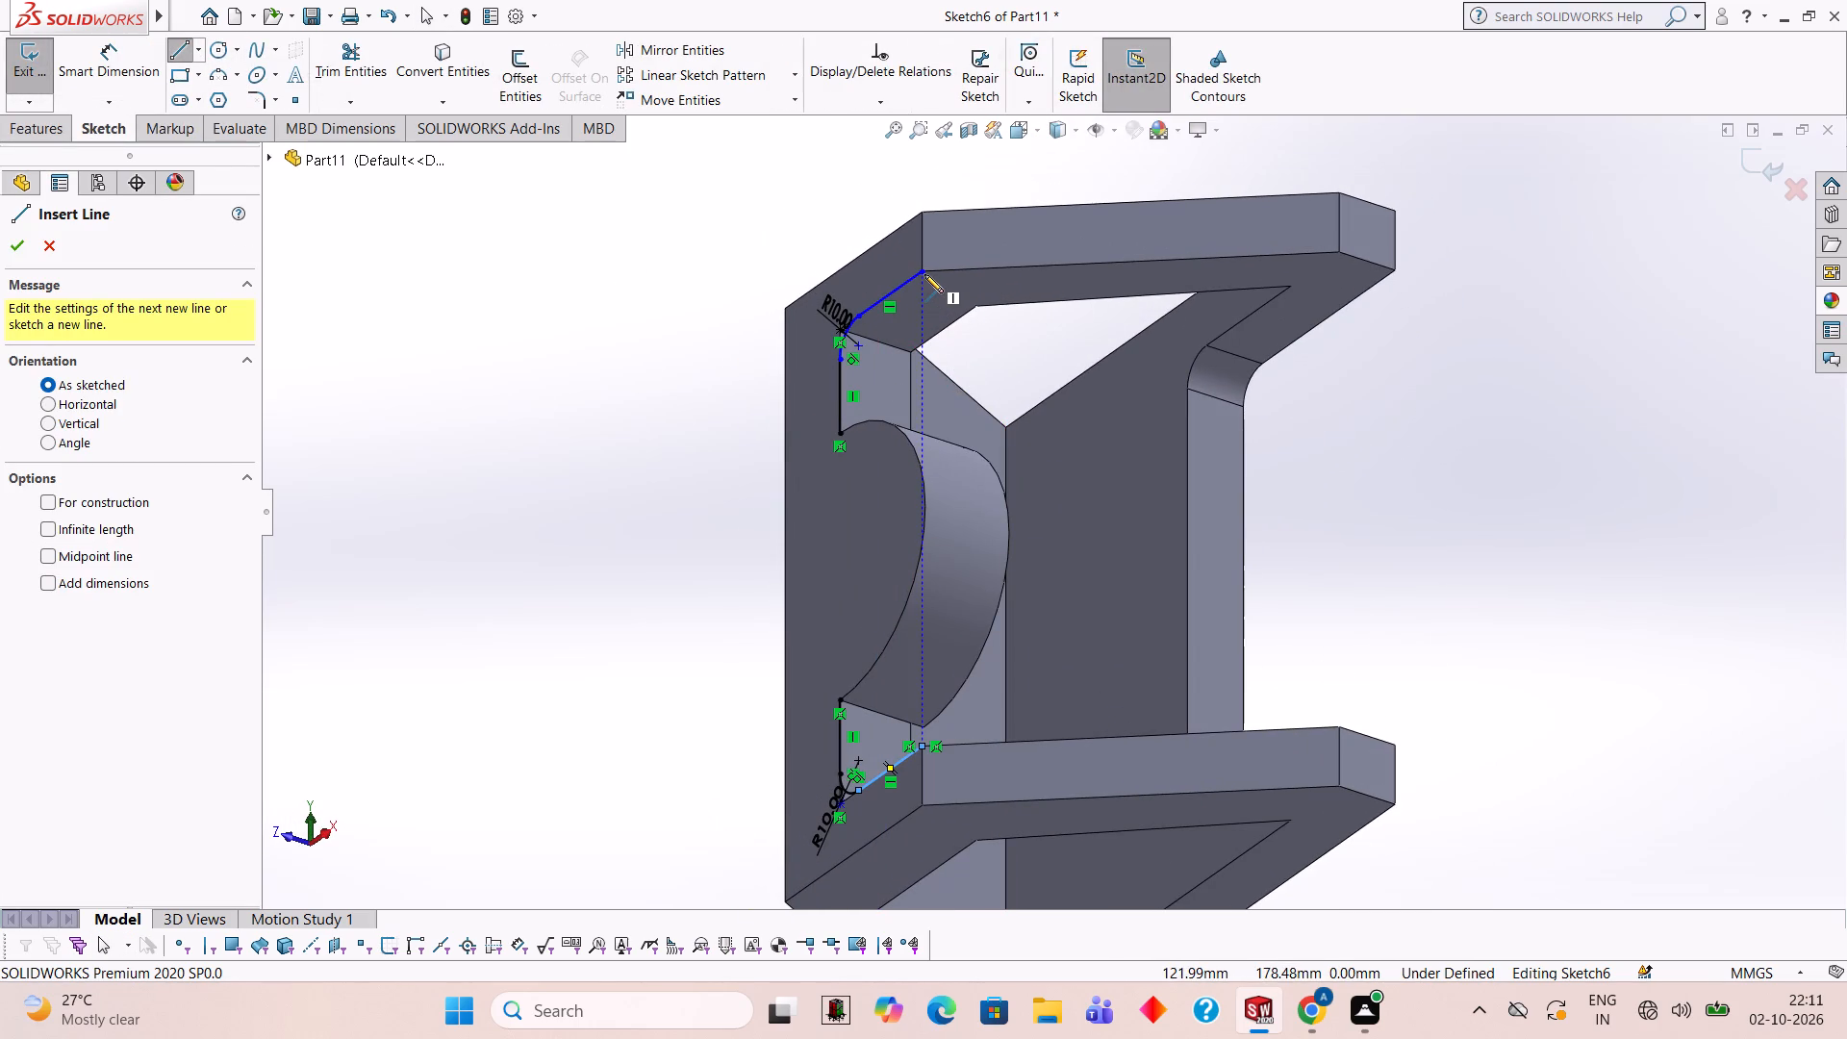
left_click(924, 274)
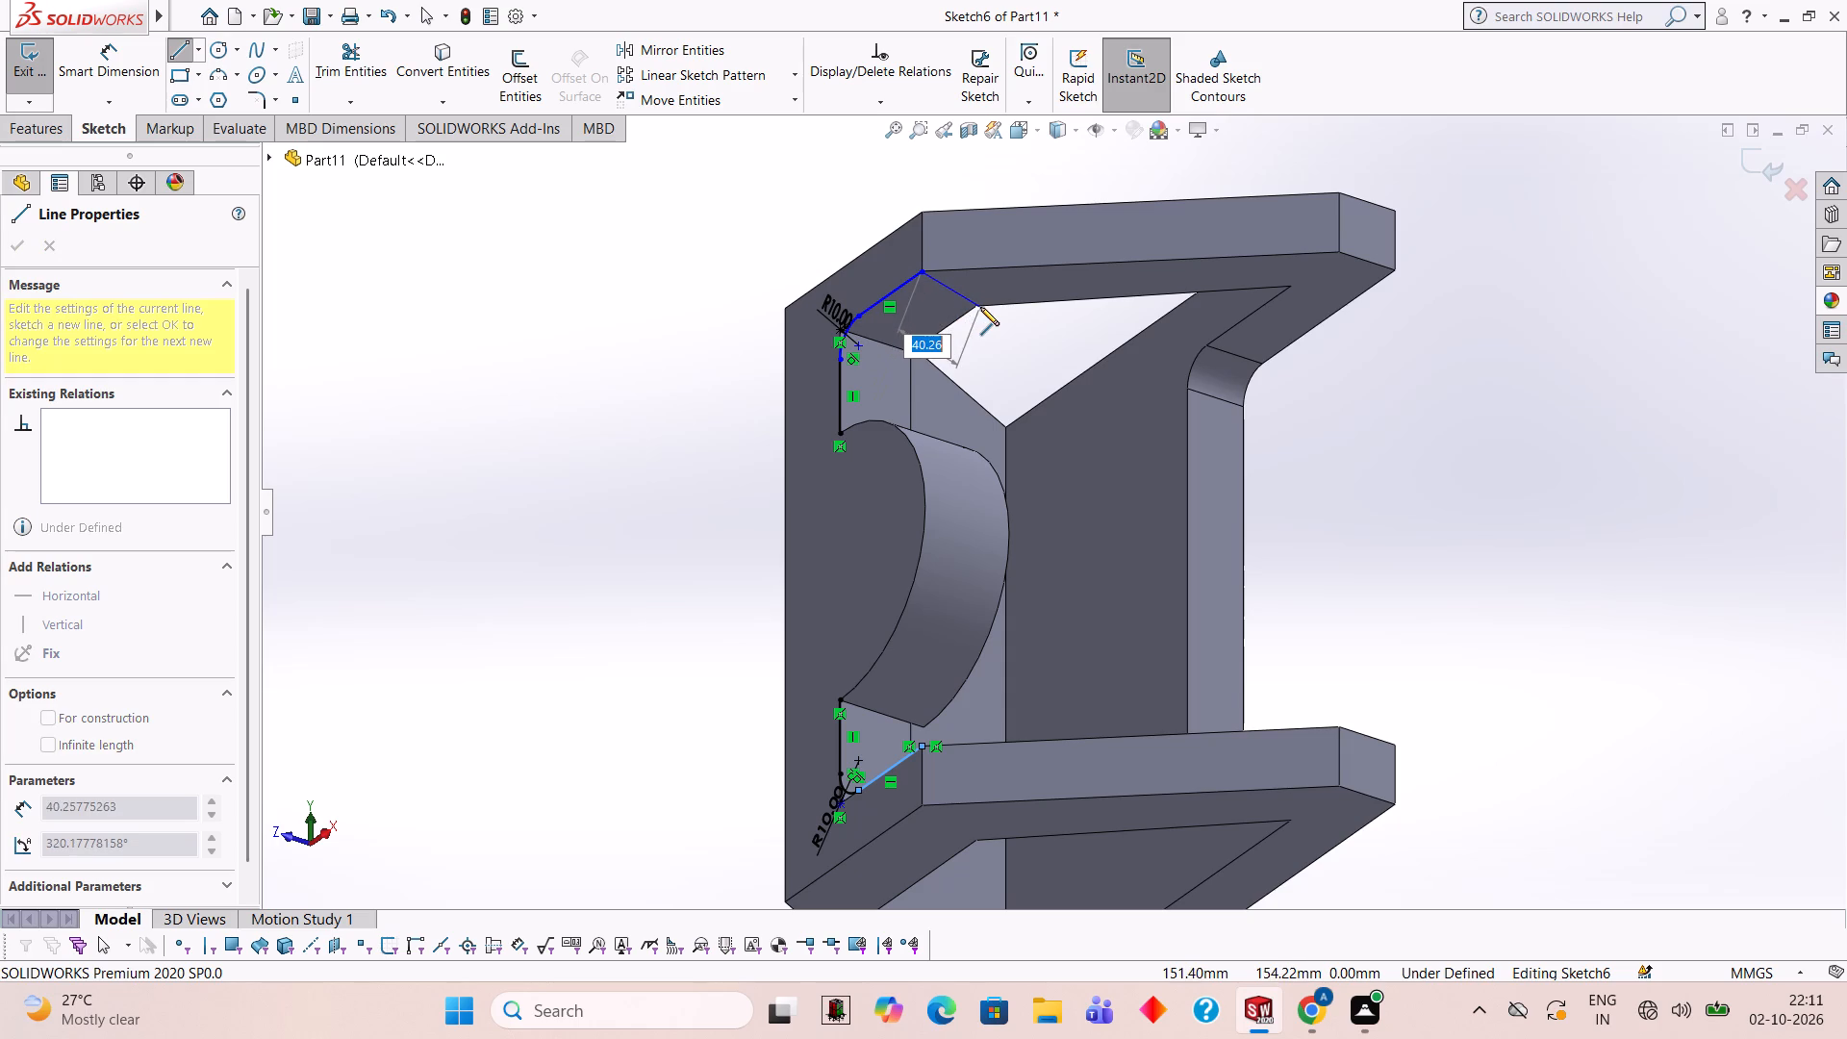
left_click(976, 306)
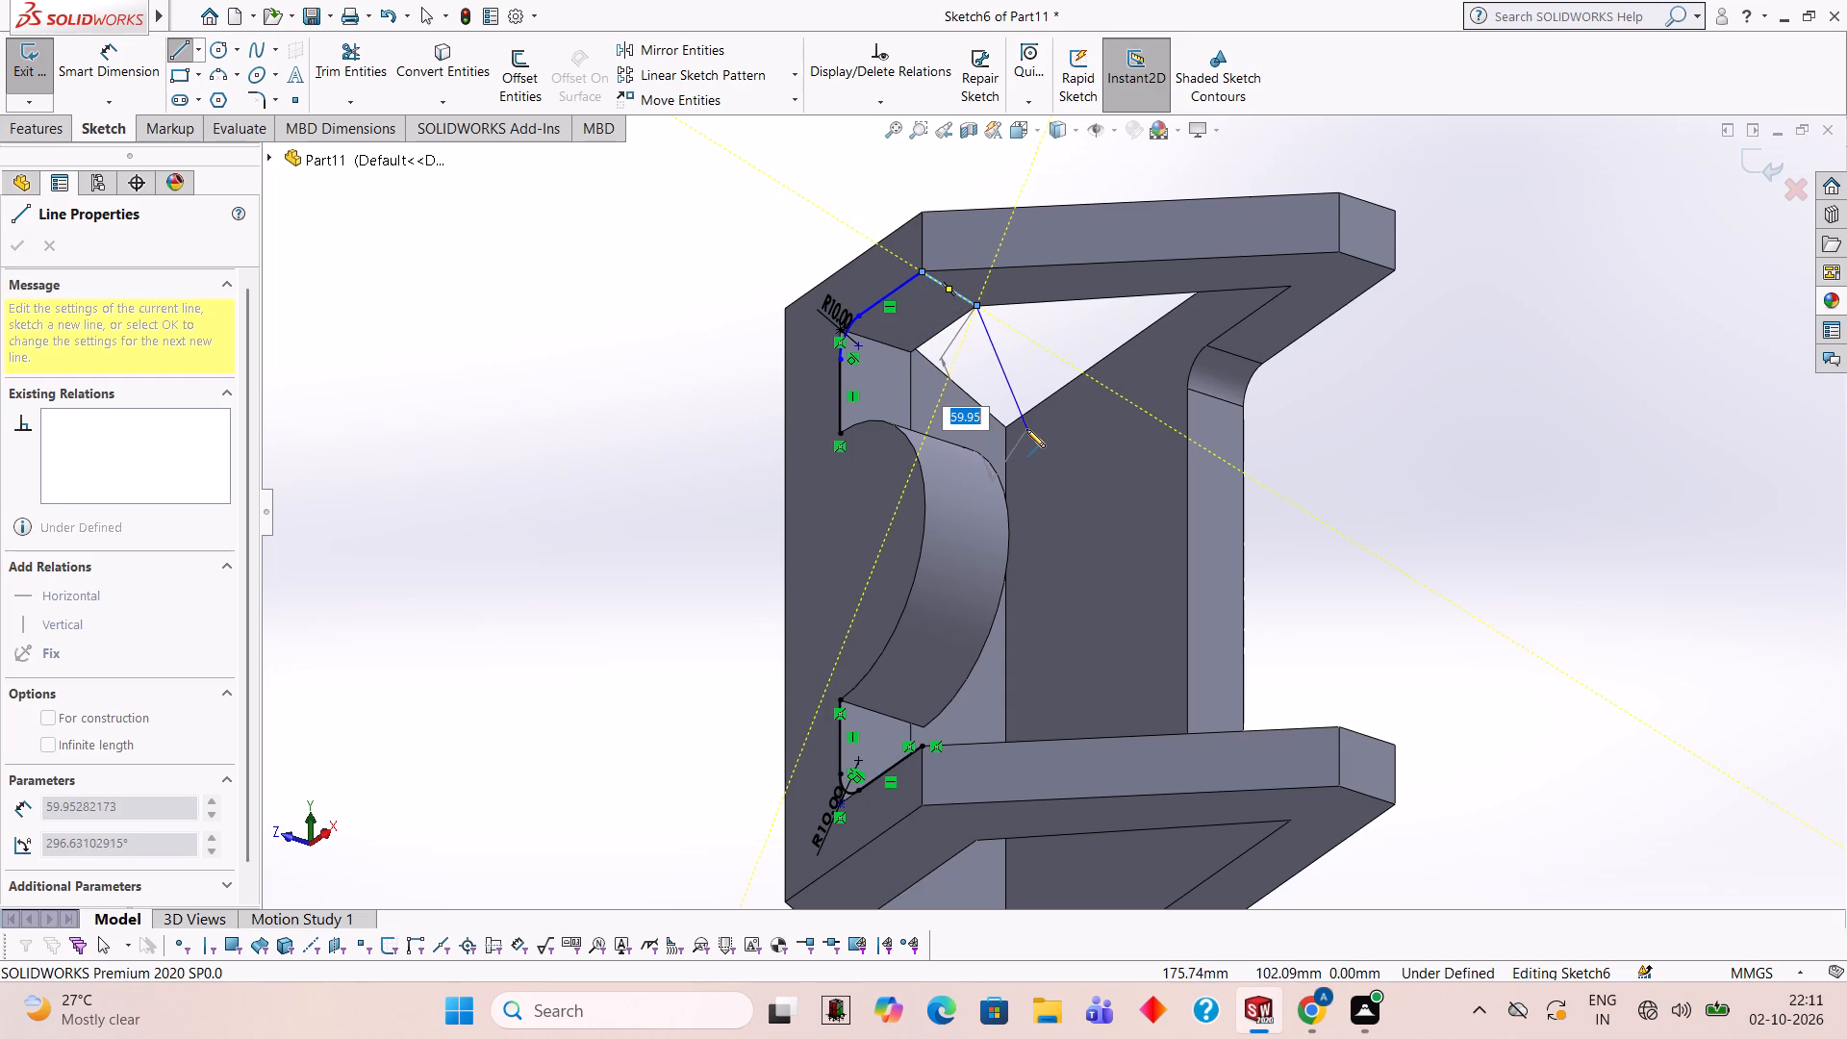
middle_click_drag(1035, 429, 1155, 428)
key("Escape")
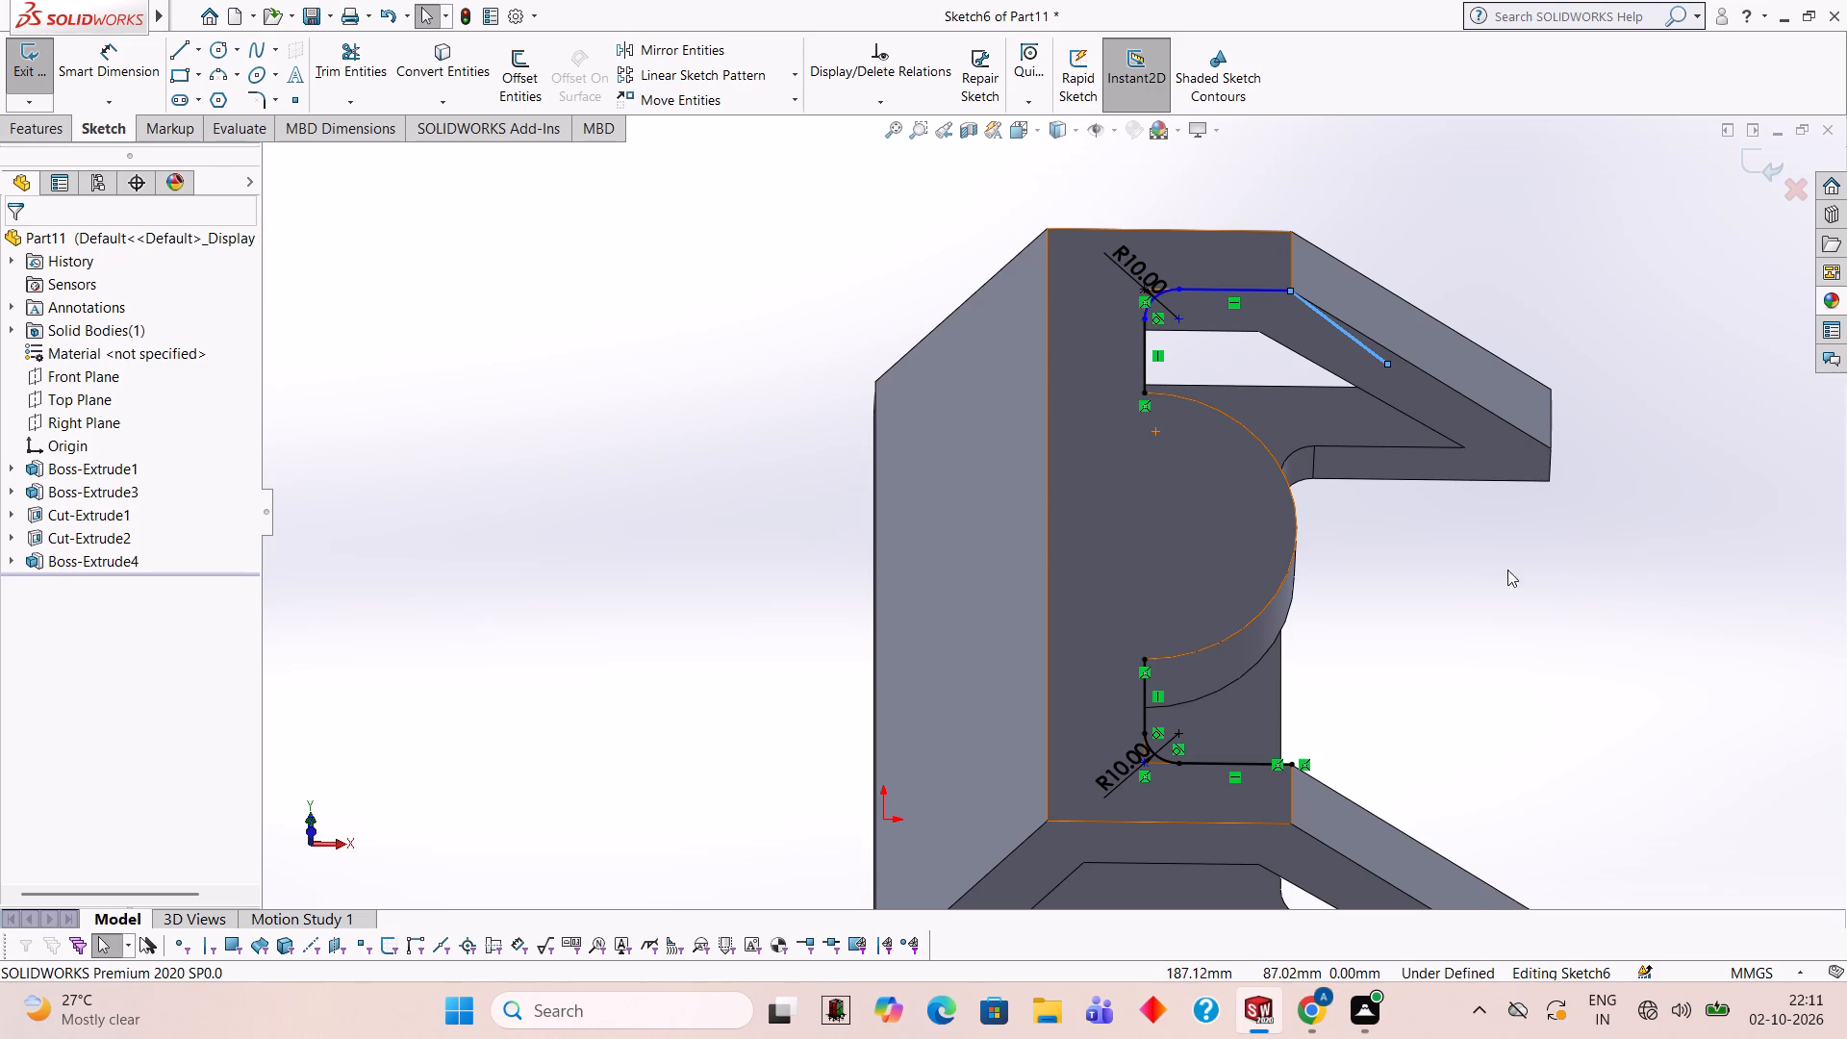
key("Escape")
Undo the whole corner sketch, including its lines and both 10 mm fillets.
key("ctrl+z")
key("ctrl+z")
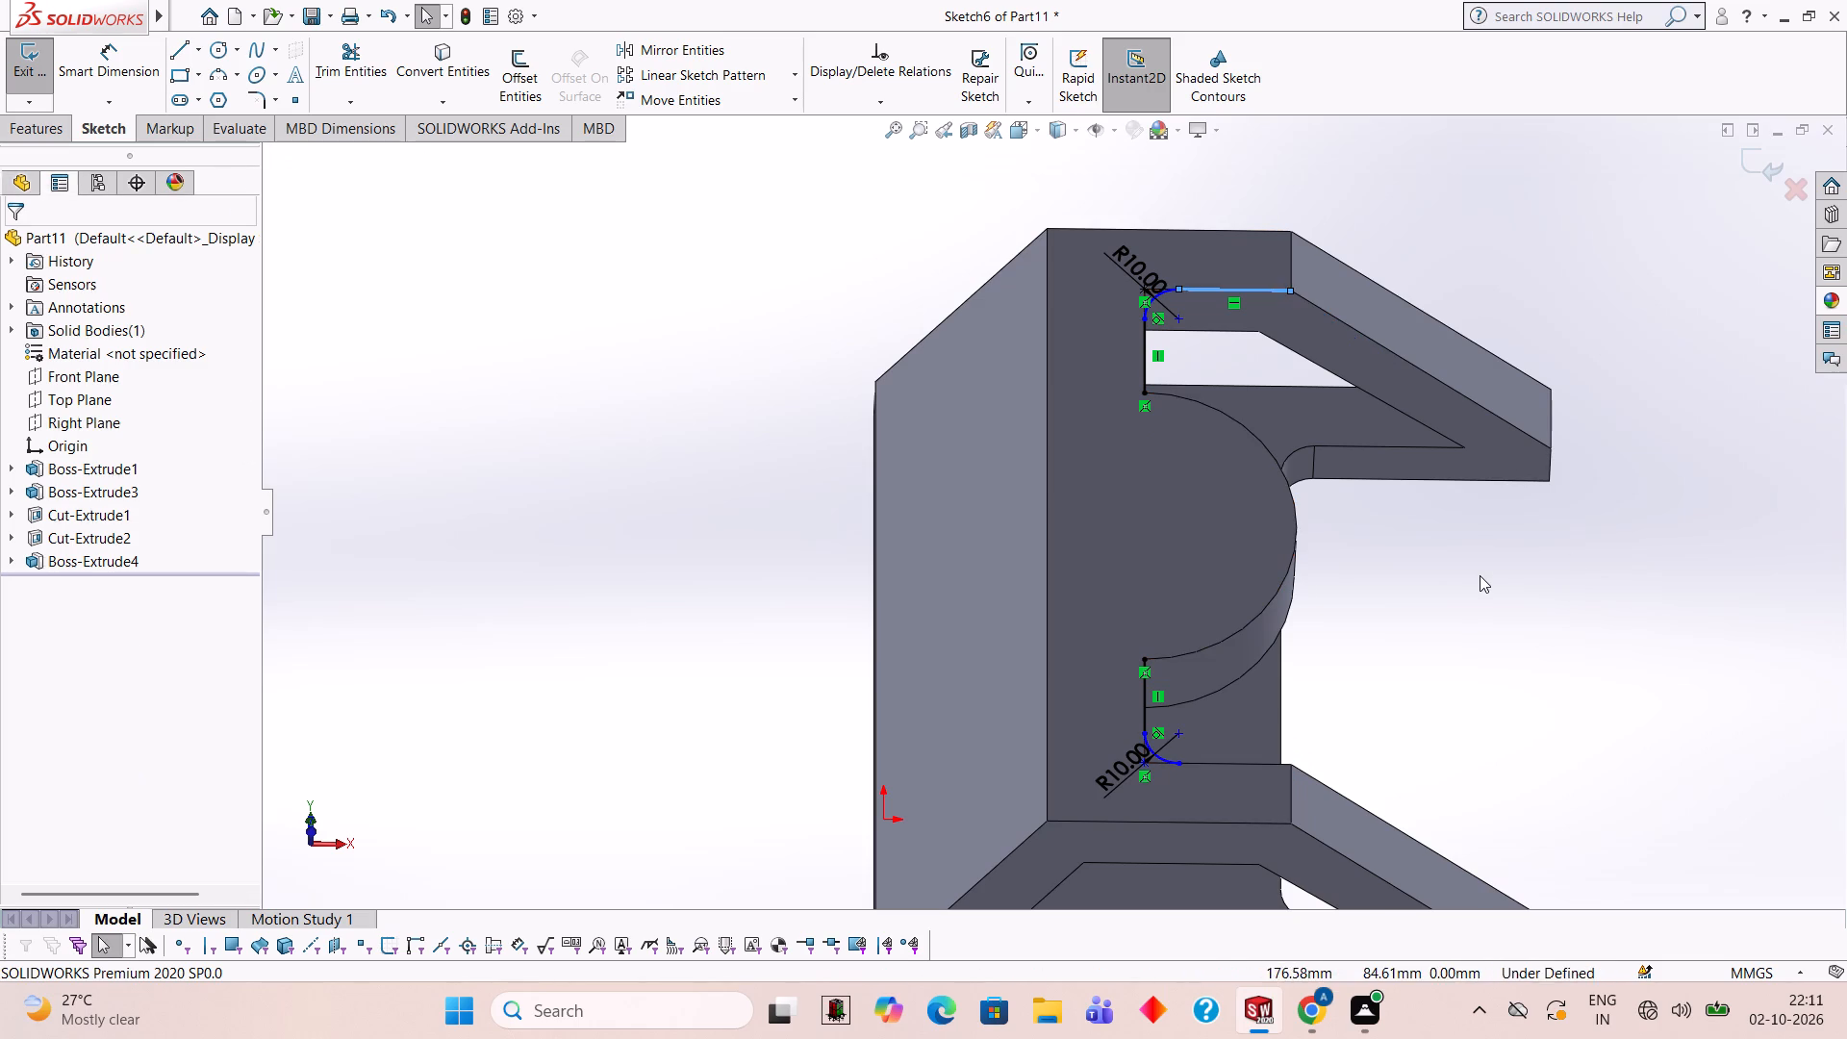
key("ctrl+z")
key("ctrl+z")
key("ctrl+z")
key("ctrl+z")
key("ctrl+z")
key("ctrl+z")
key("ctrl+z")
key("ctrl+z")
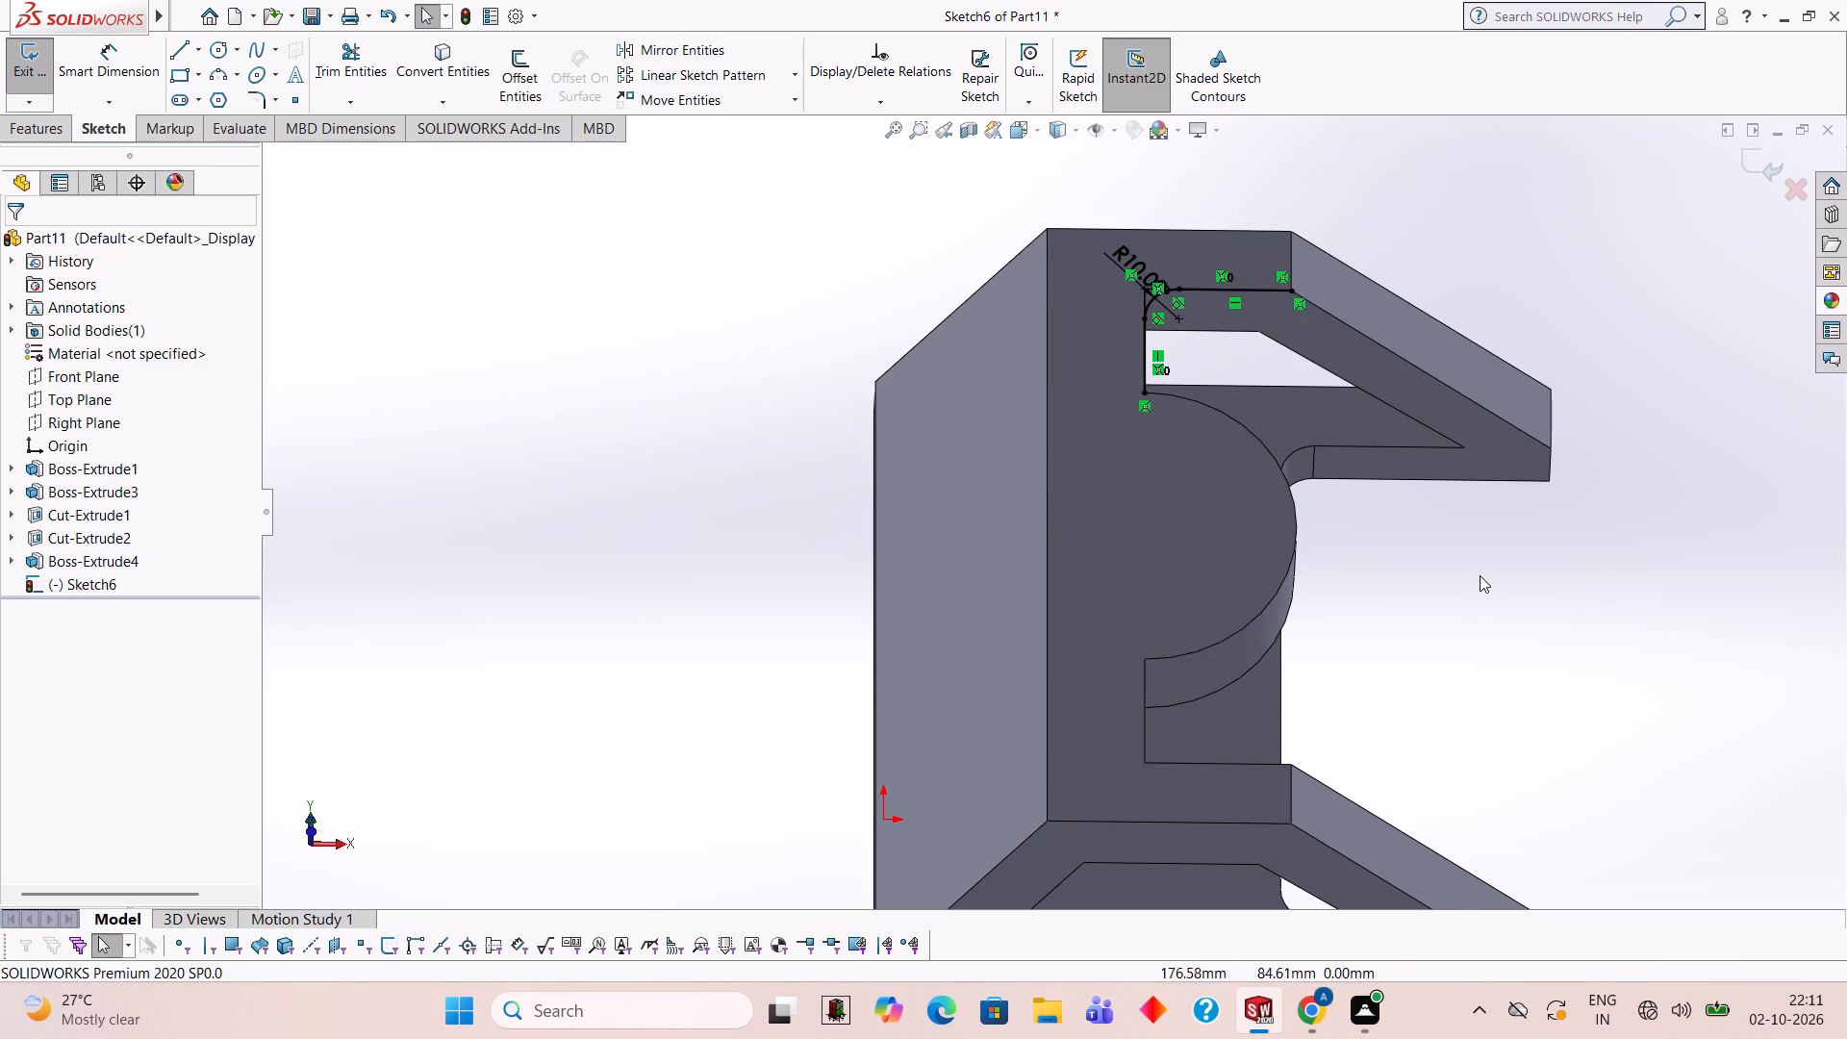
key("ctrl+z")
key("ctrl+z")
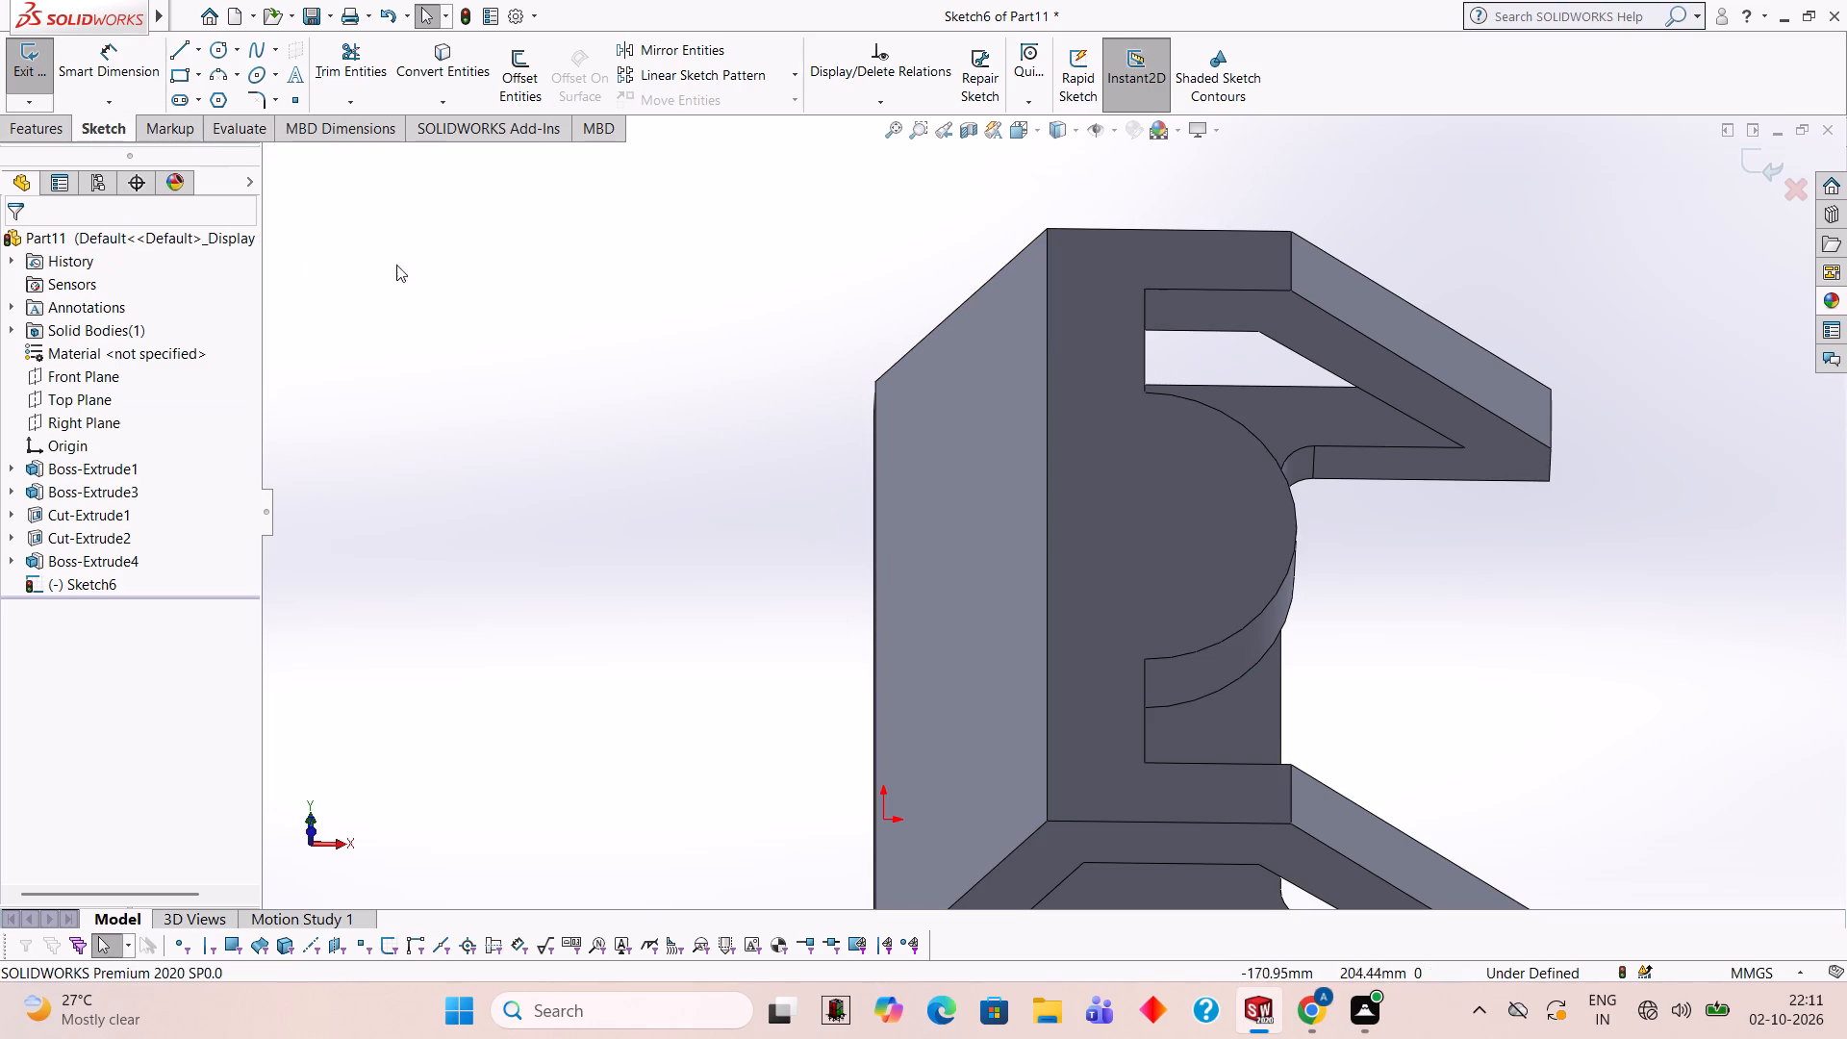
key("ctrl+z")
Undo the semicircular boss extrusion and its semicircle profile, back to the empty sketch.
key("ctrl+z")
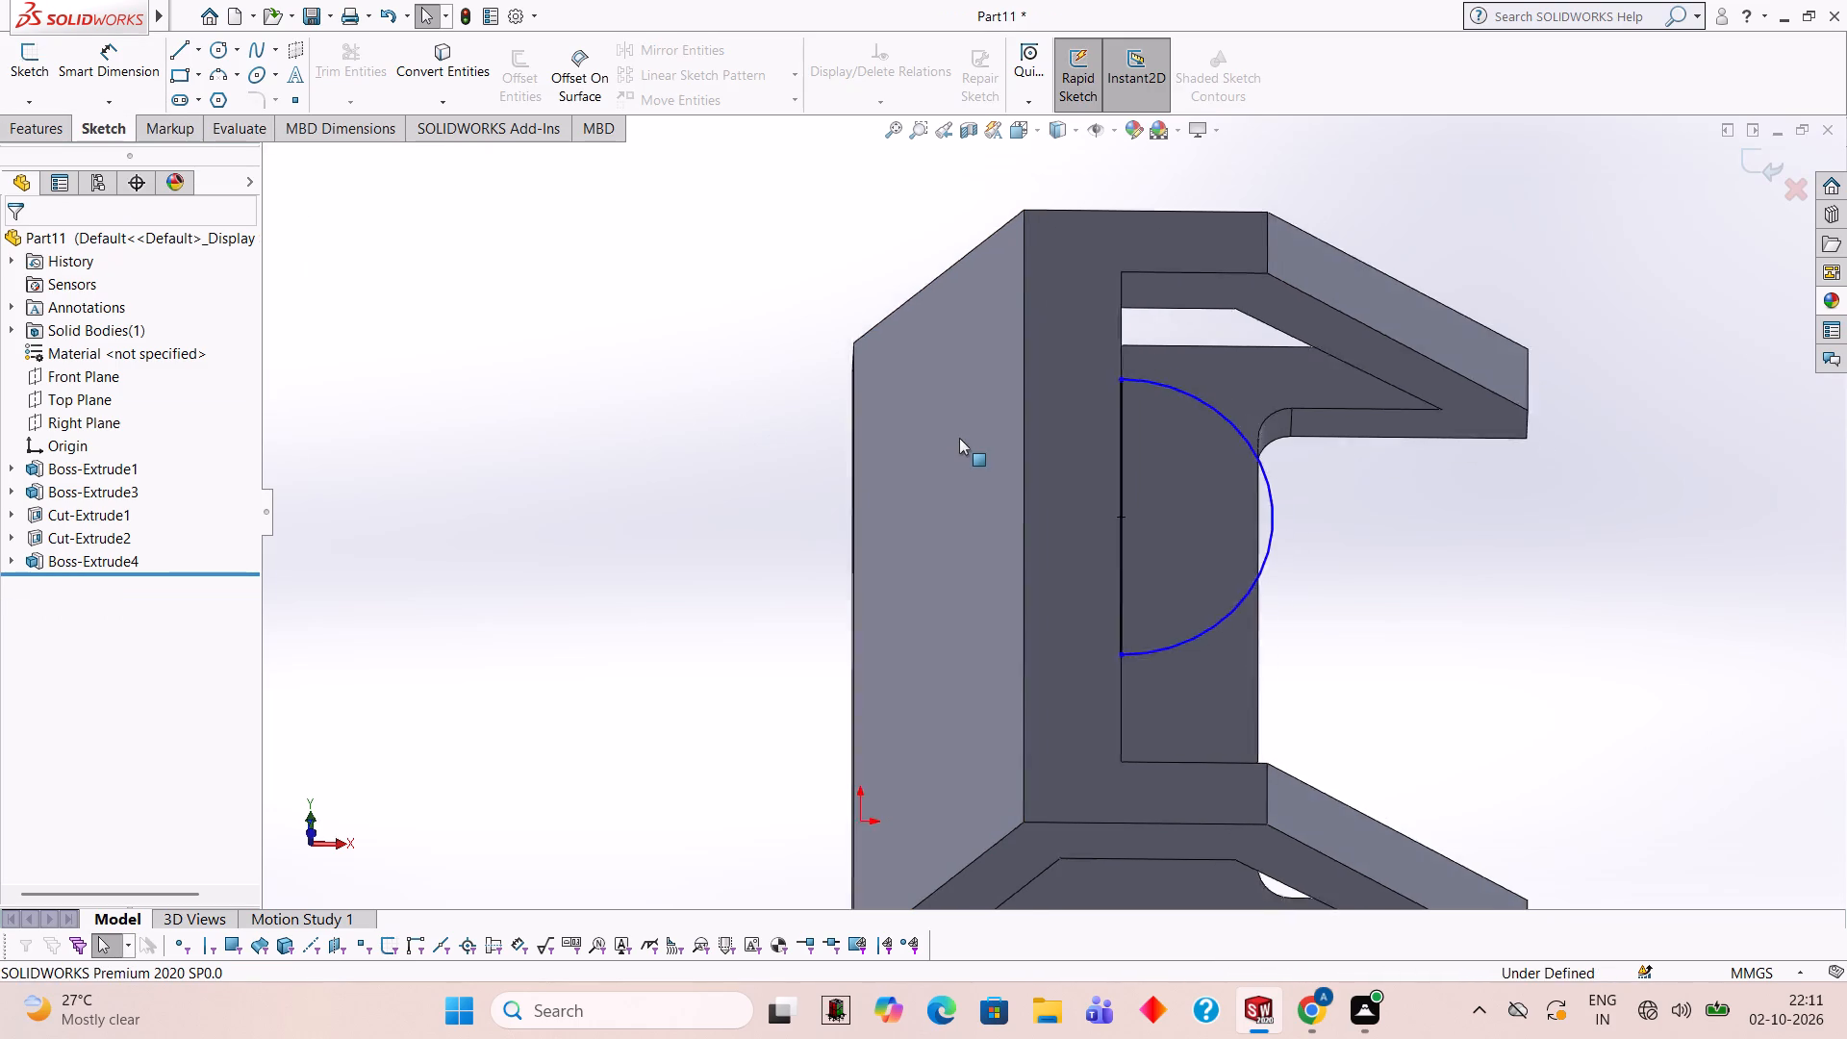
key("Escape")
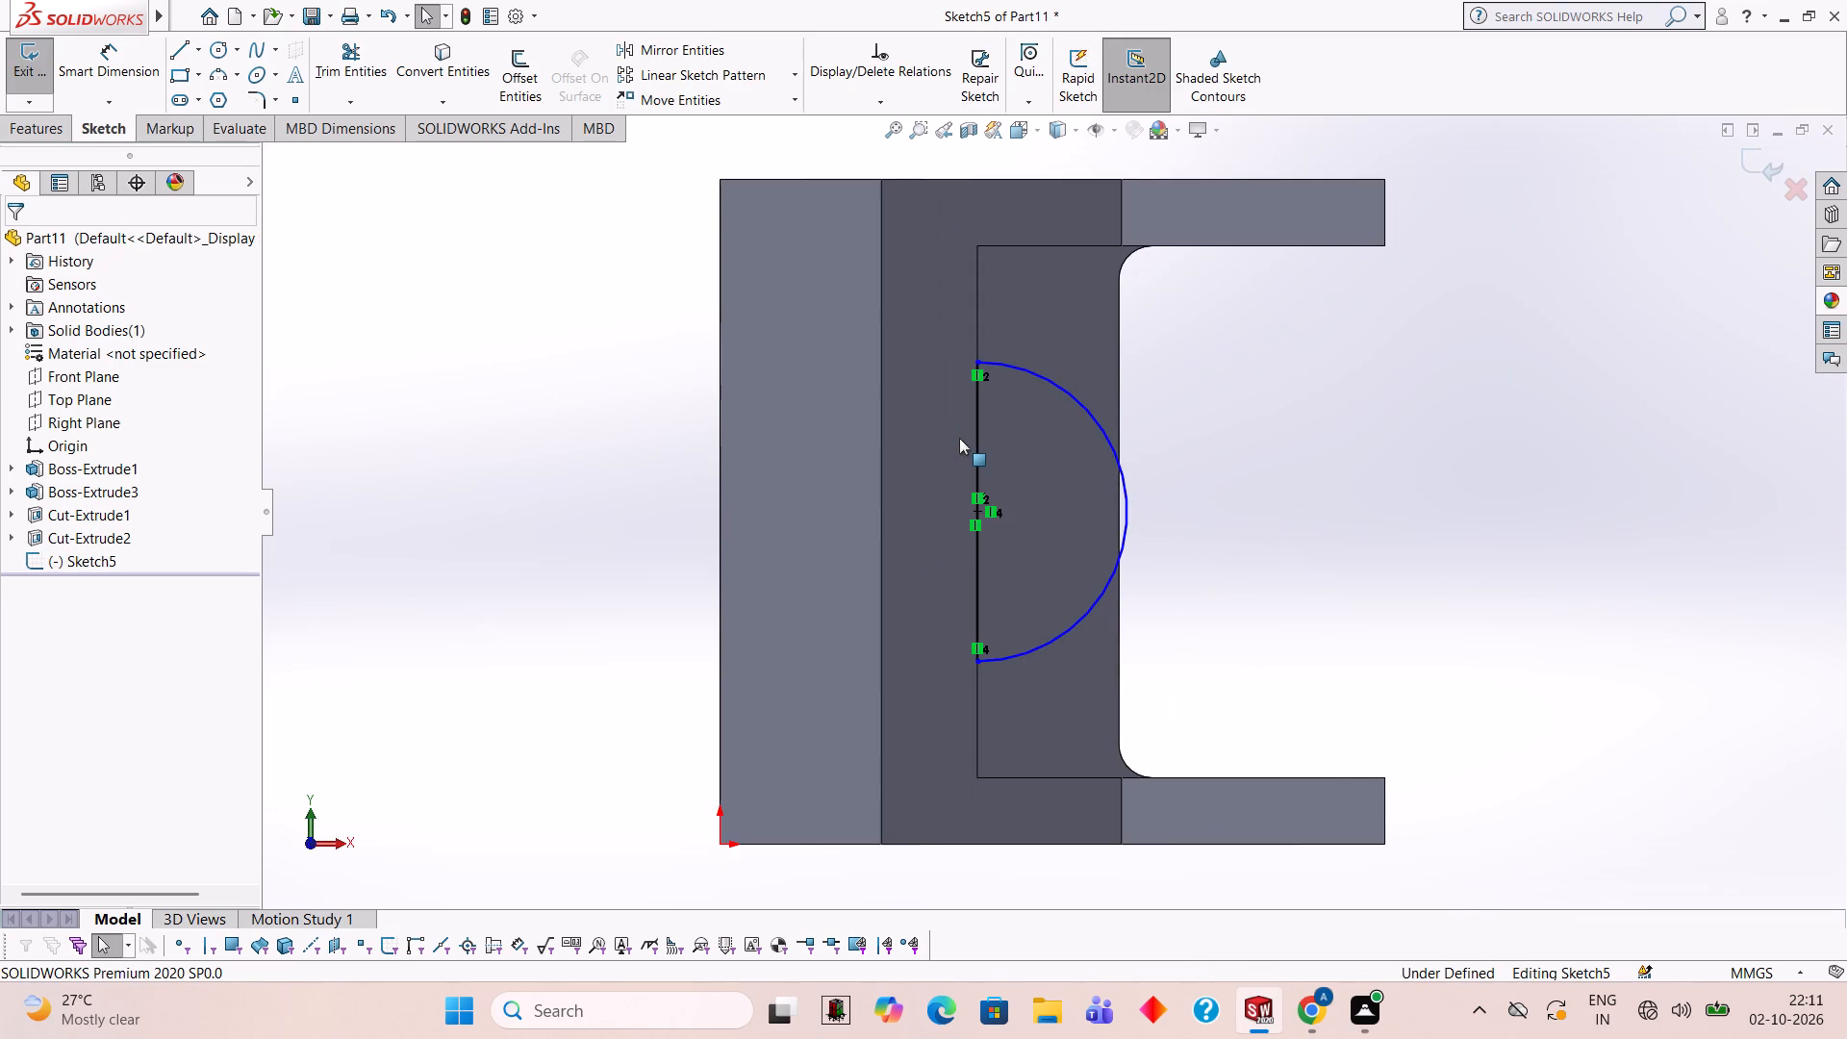
key("ctrl+z")
key("ctrl+z")
key("ctrl+z")
key("ctrl+z")
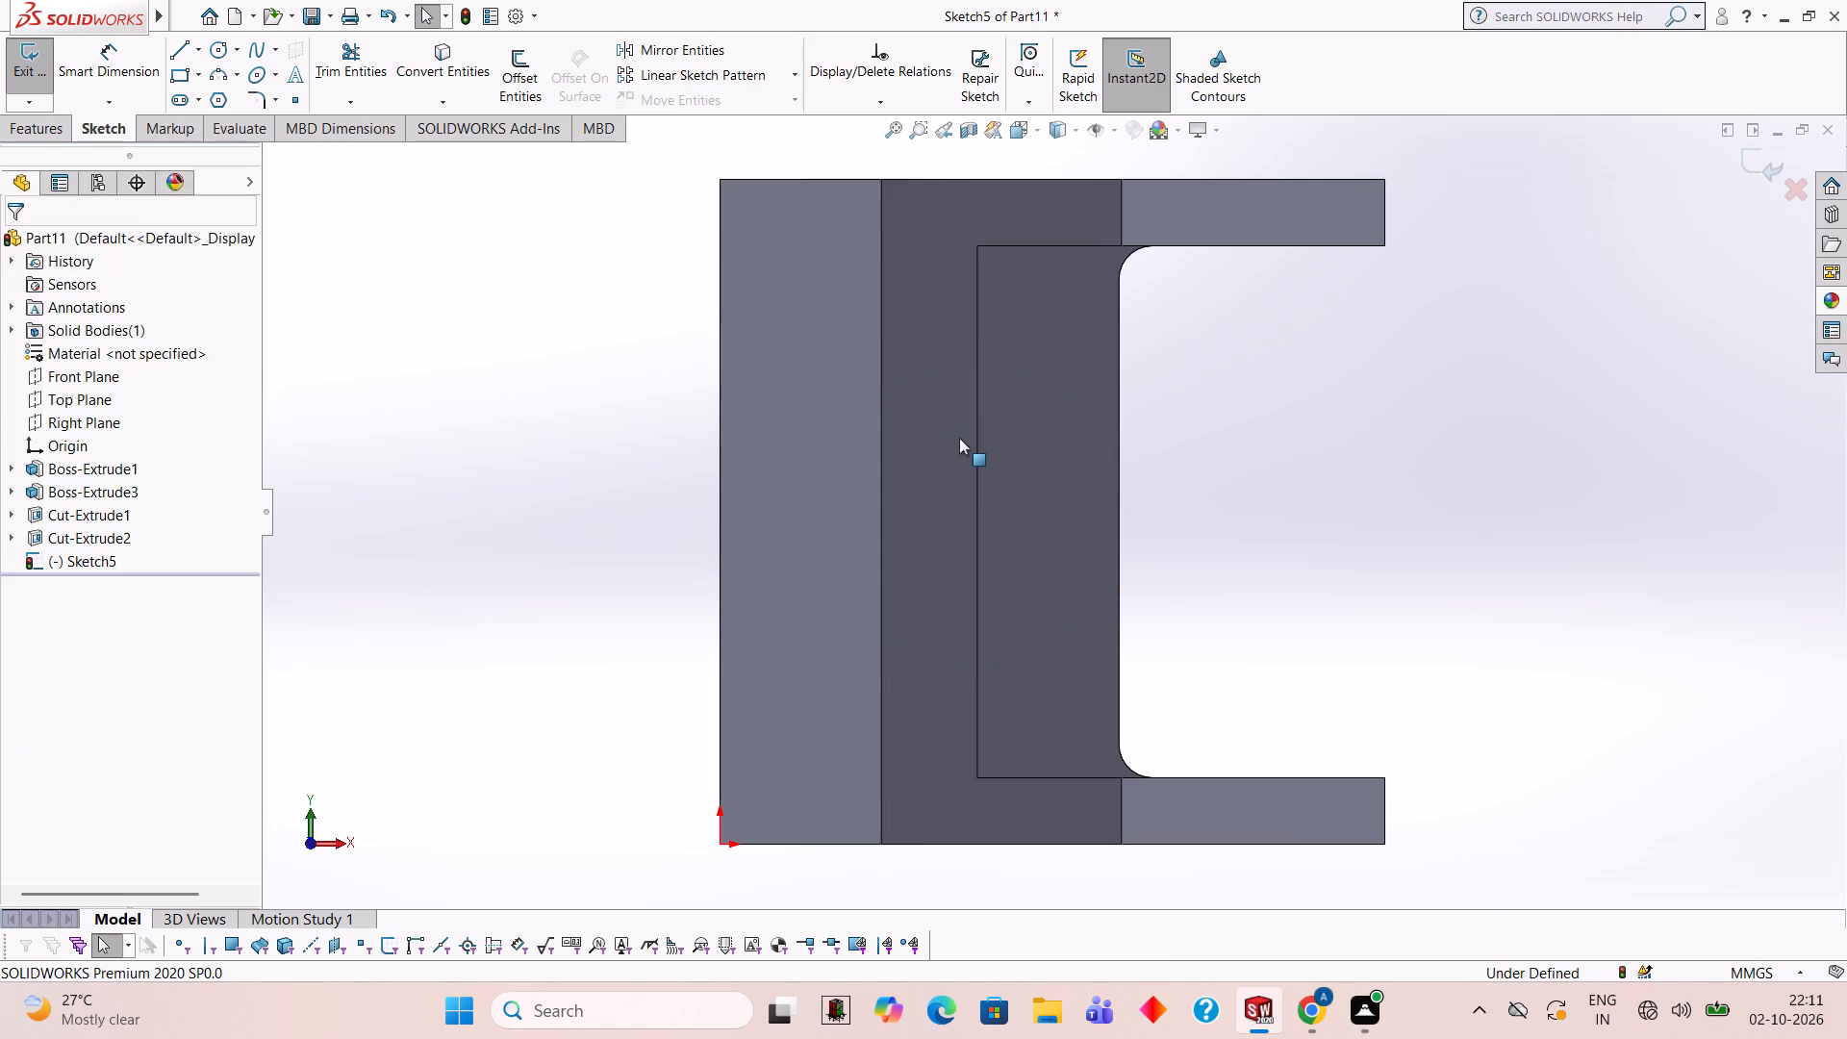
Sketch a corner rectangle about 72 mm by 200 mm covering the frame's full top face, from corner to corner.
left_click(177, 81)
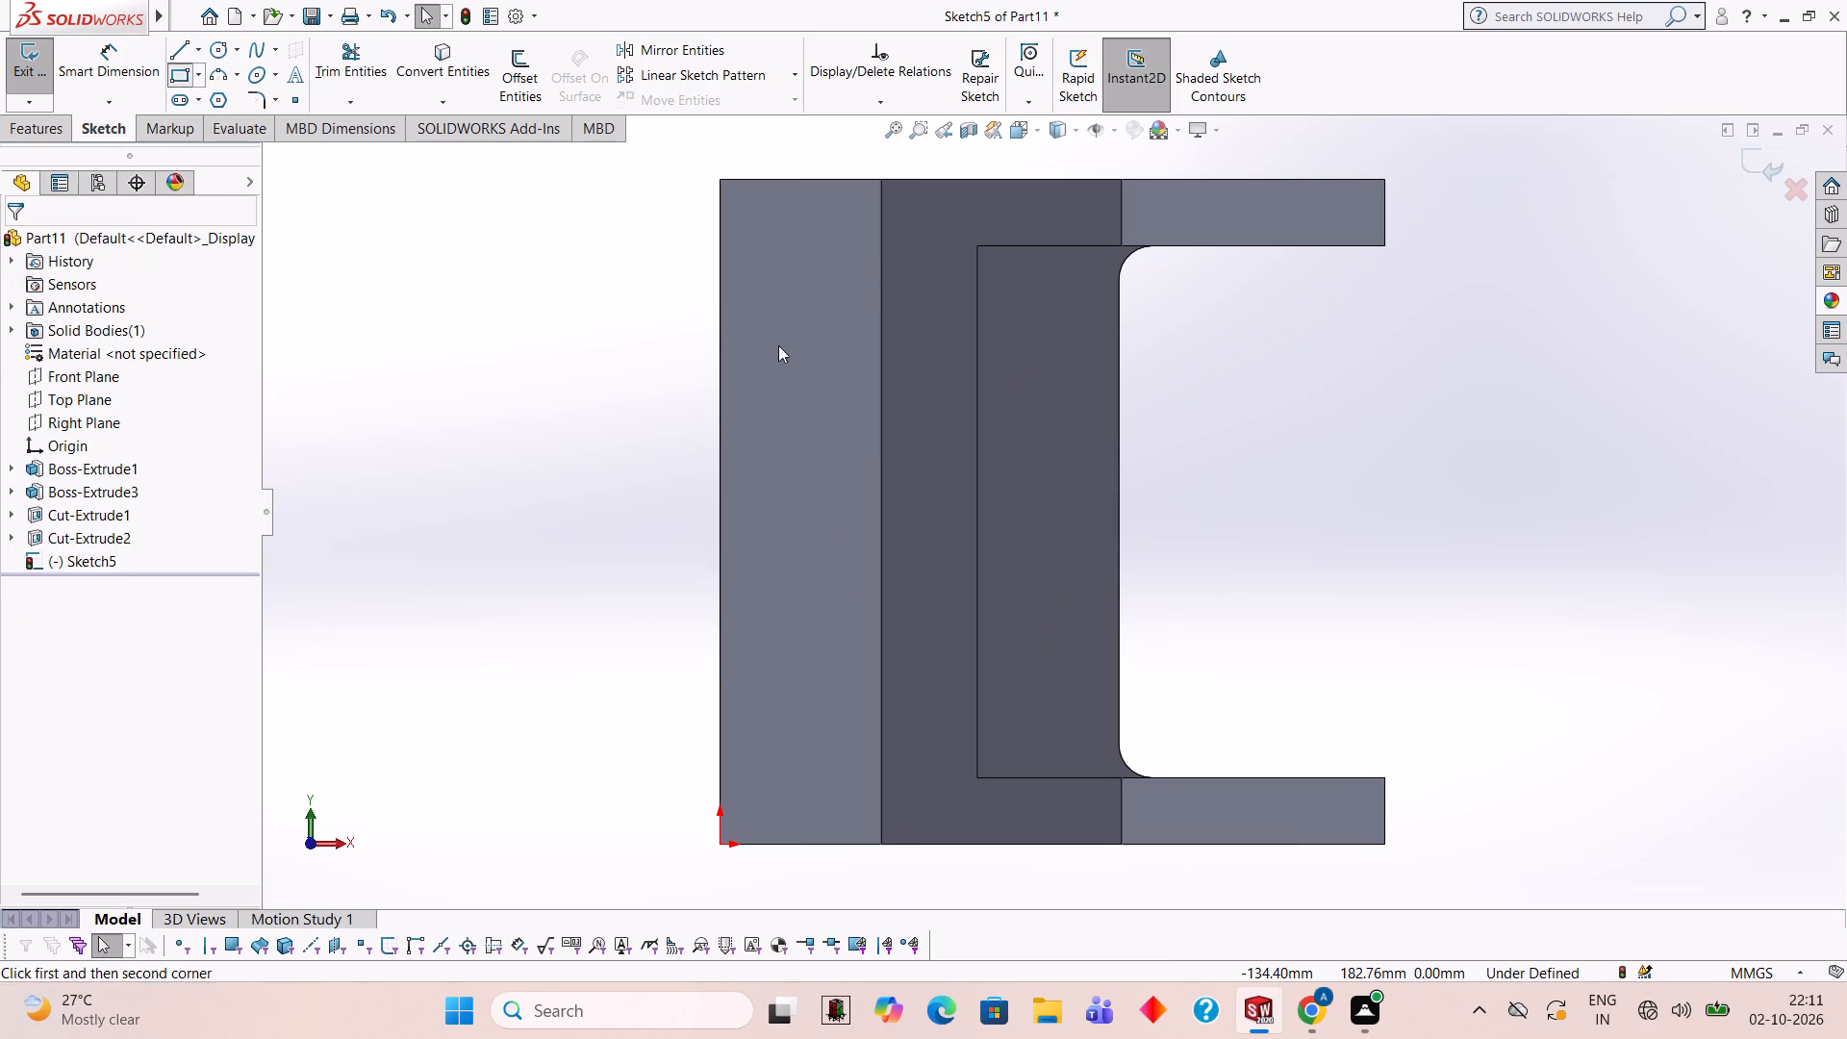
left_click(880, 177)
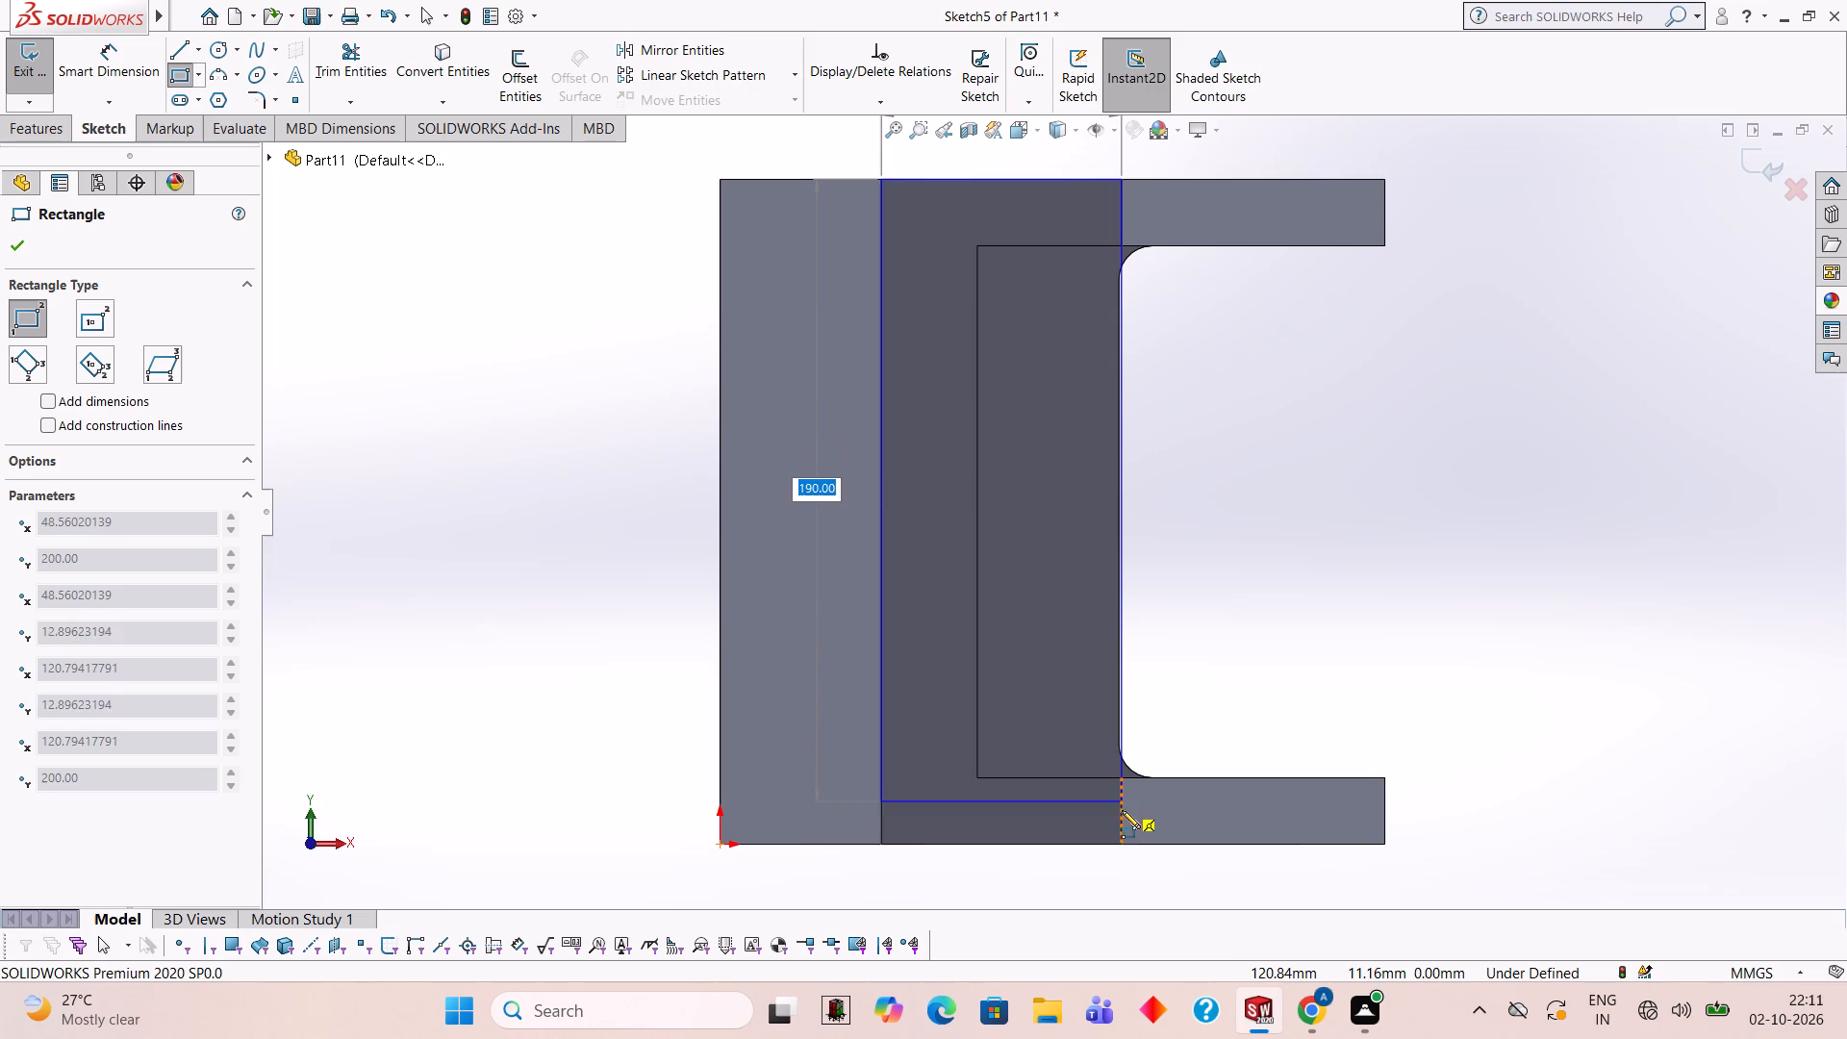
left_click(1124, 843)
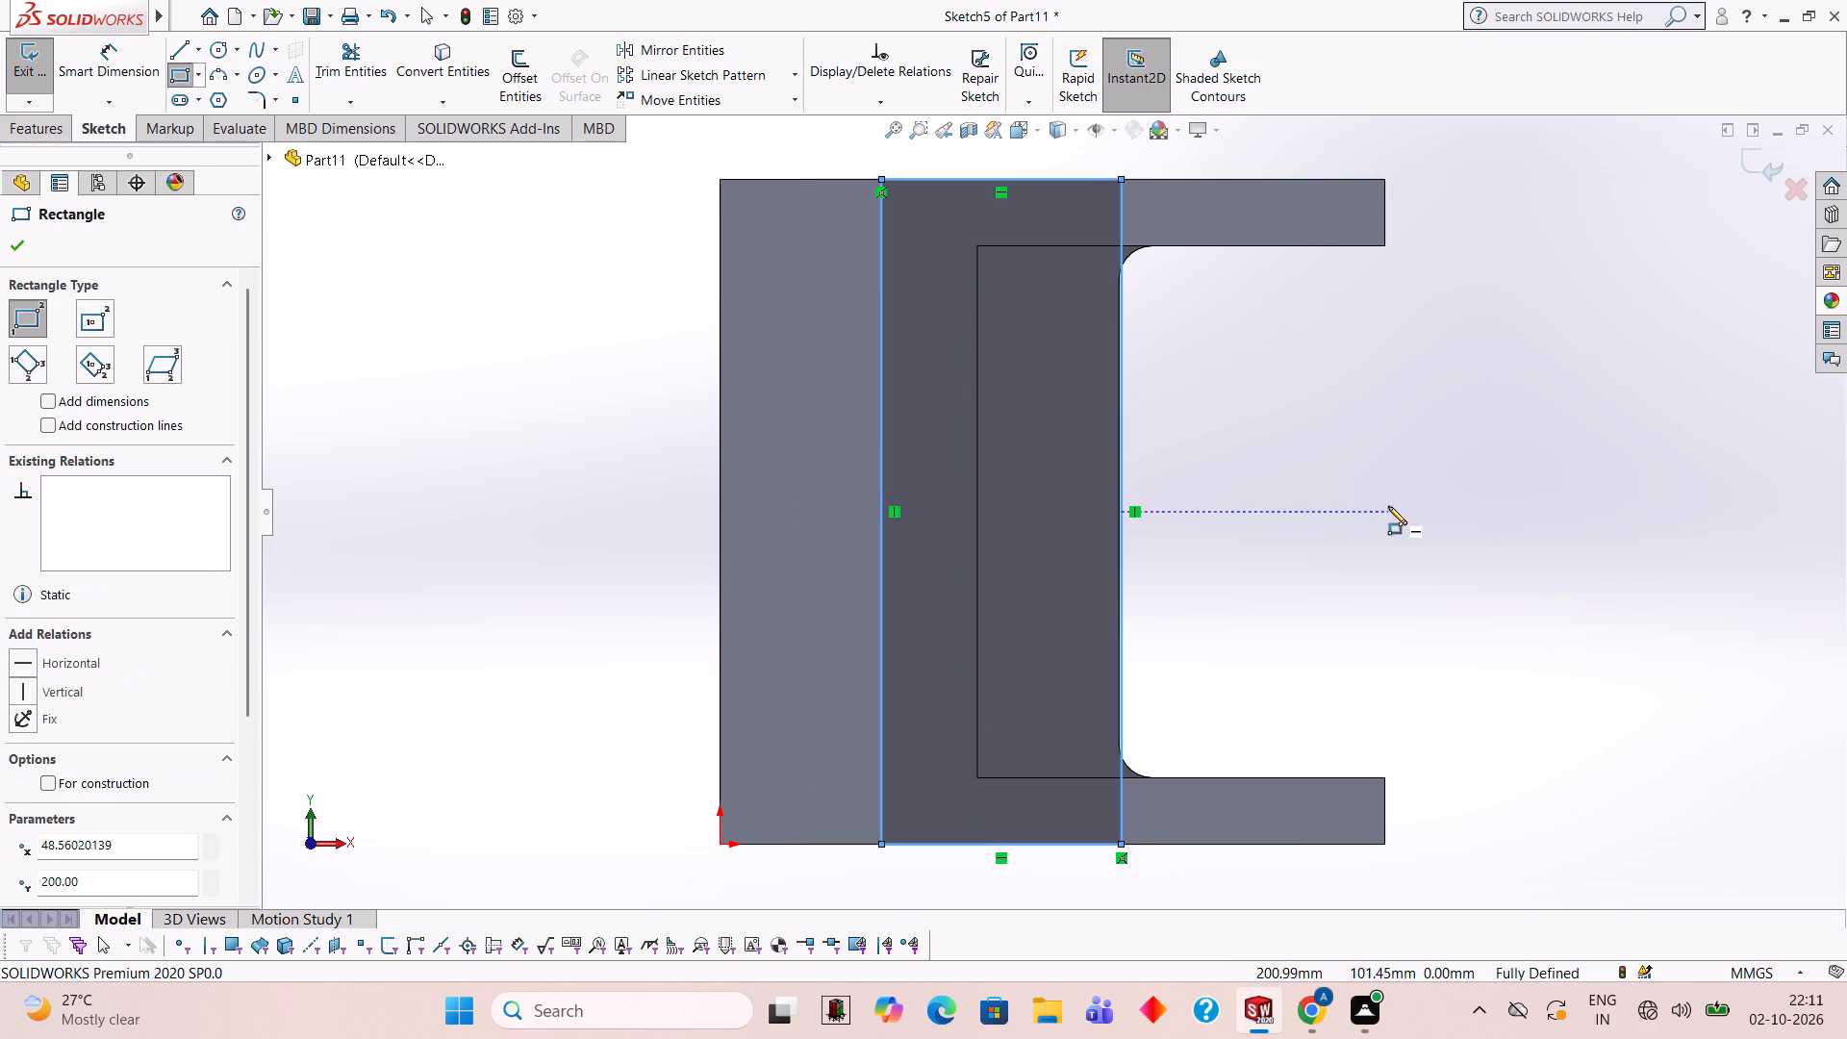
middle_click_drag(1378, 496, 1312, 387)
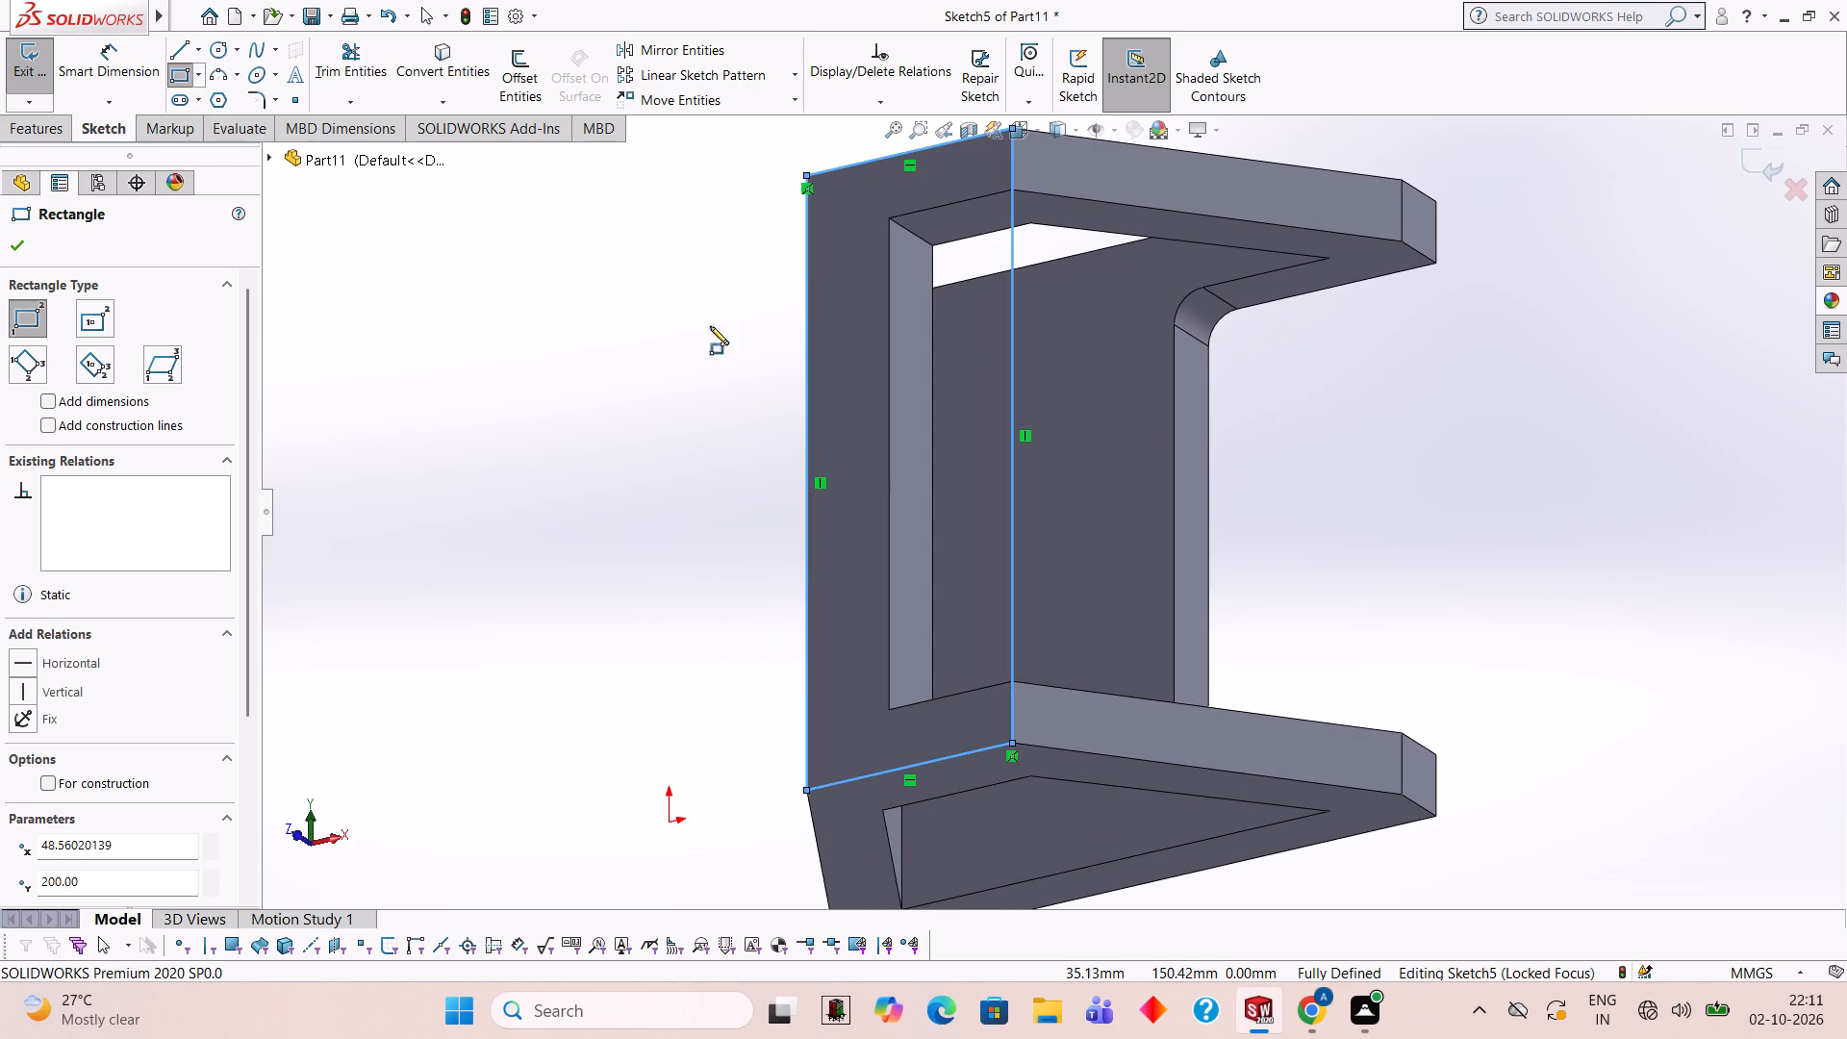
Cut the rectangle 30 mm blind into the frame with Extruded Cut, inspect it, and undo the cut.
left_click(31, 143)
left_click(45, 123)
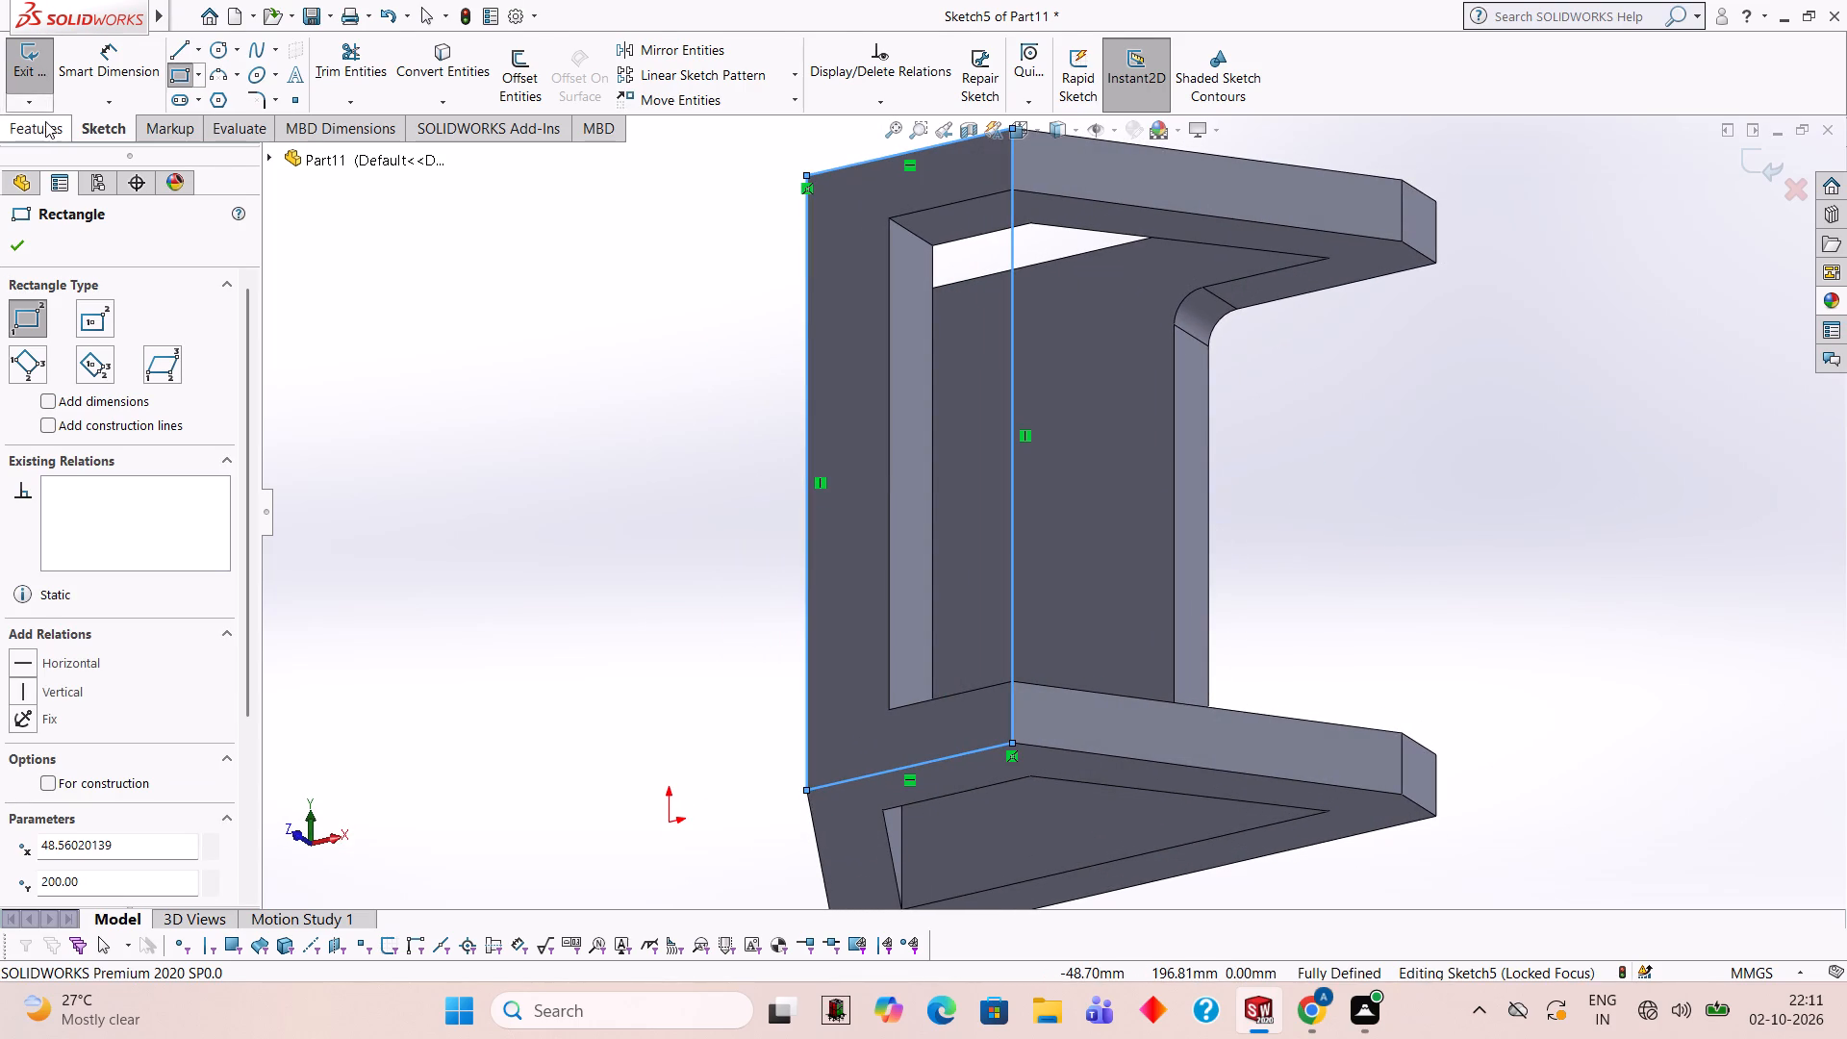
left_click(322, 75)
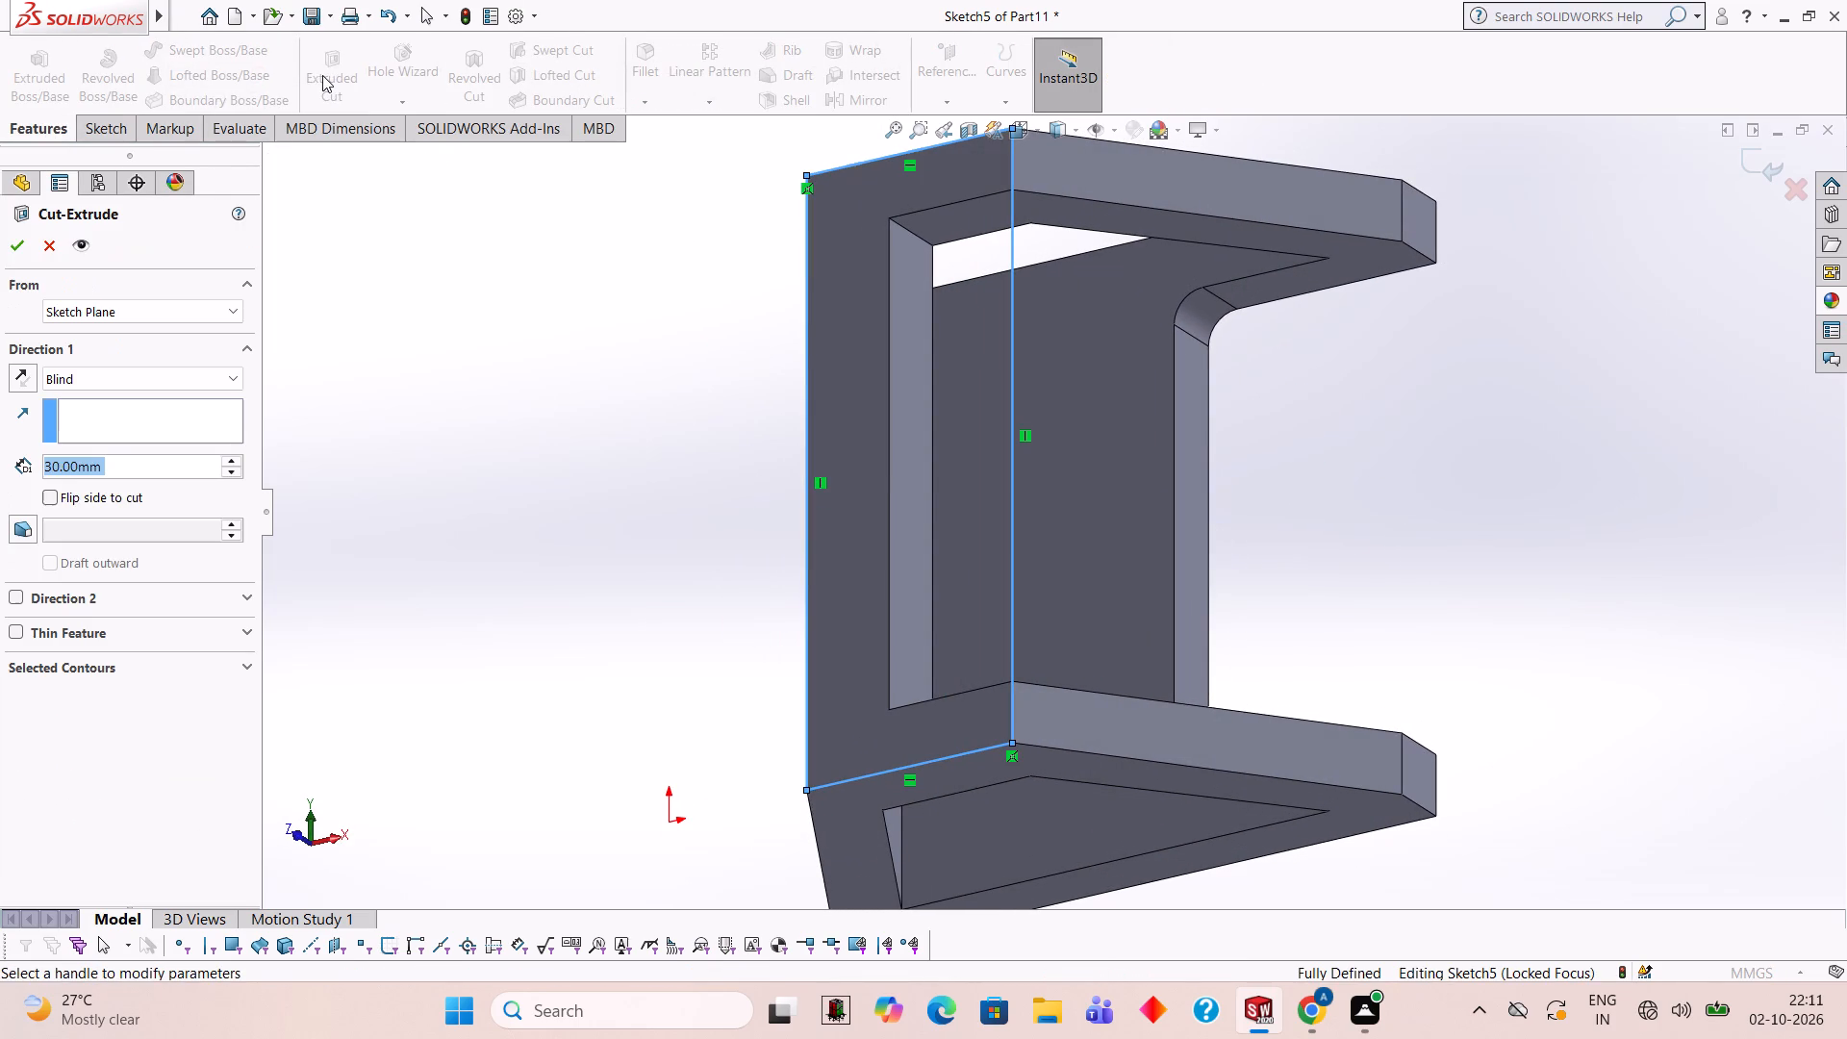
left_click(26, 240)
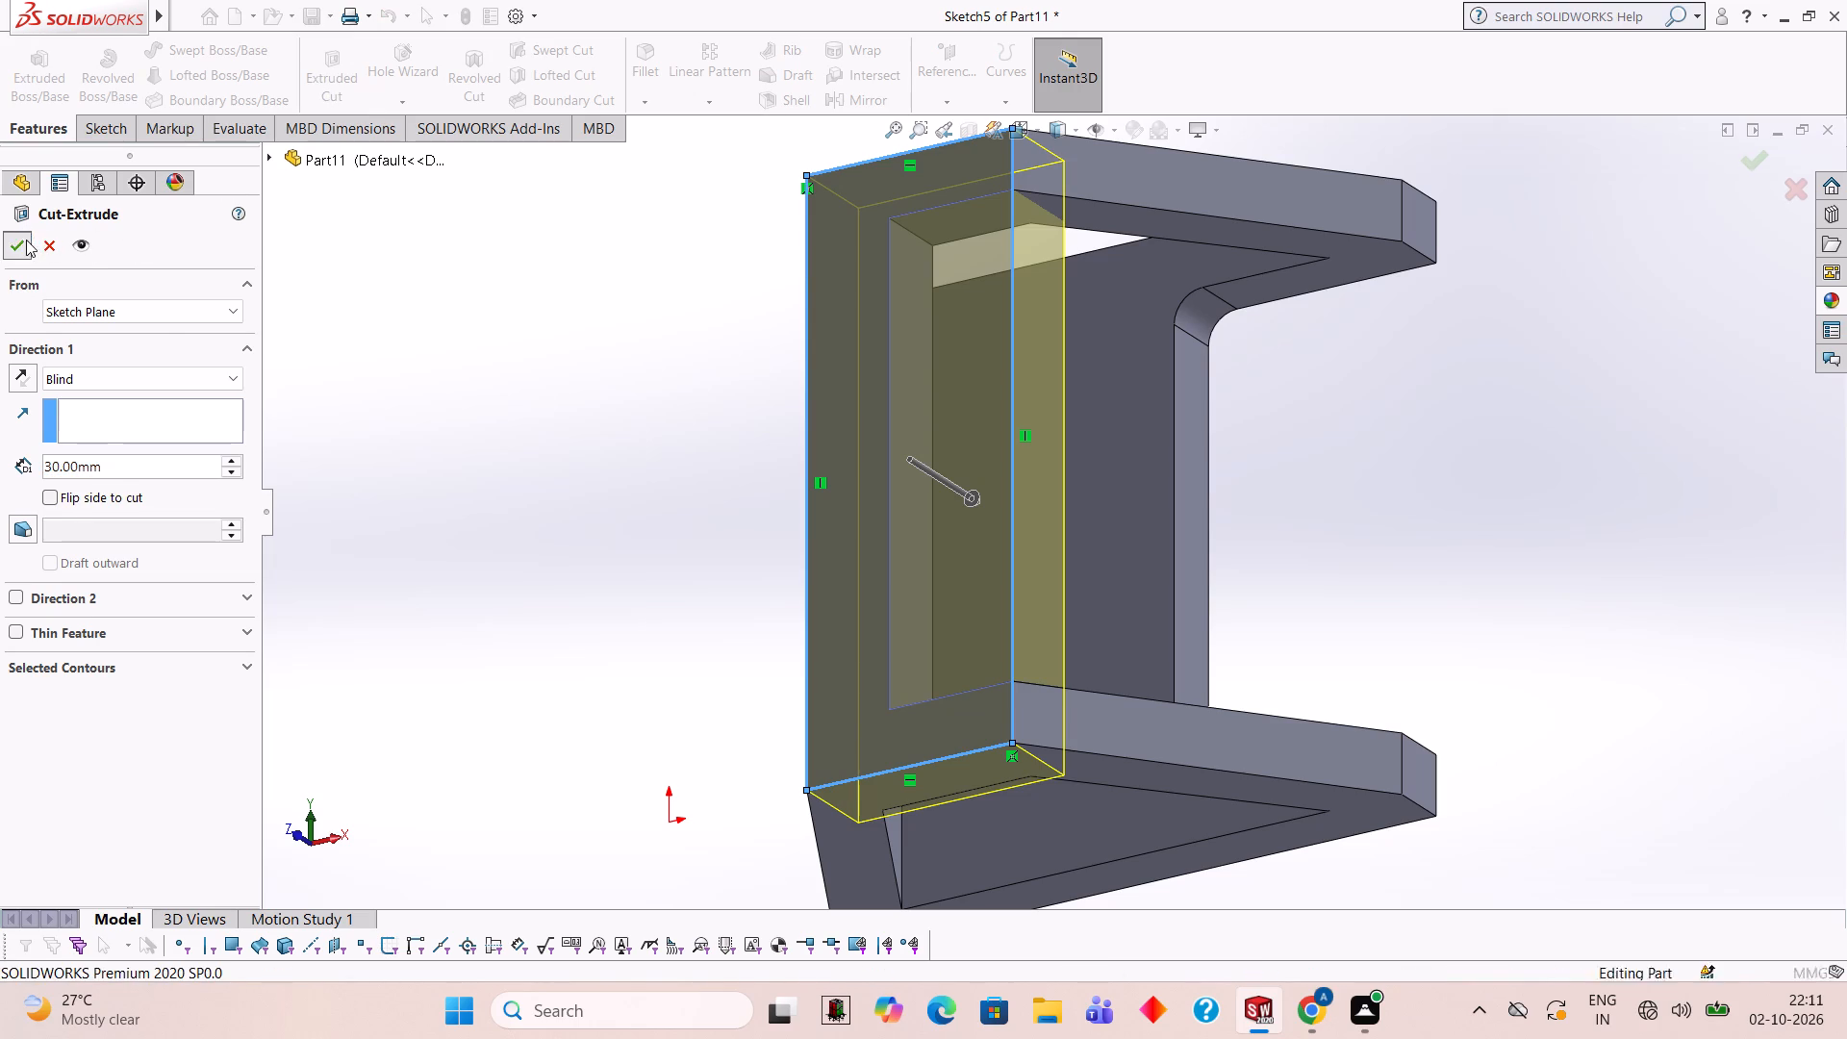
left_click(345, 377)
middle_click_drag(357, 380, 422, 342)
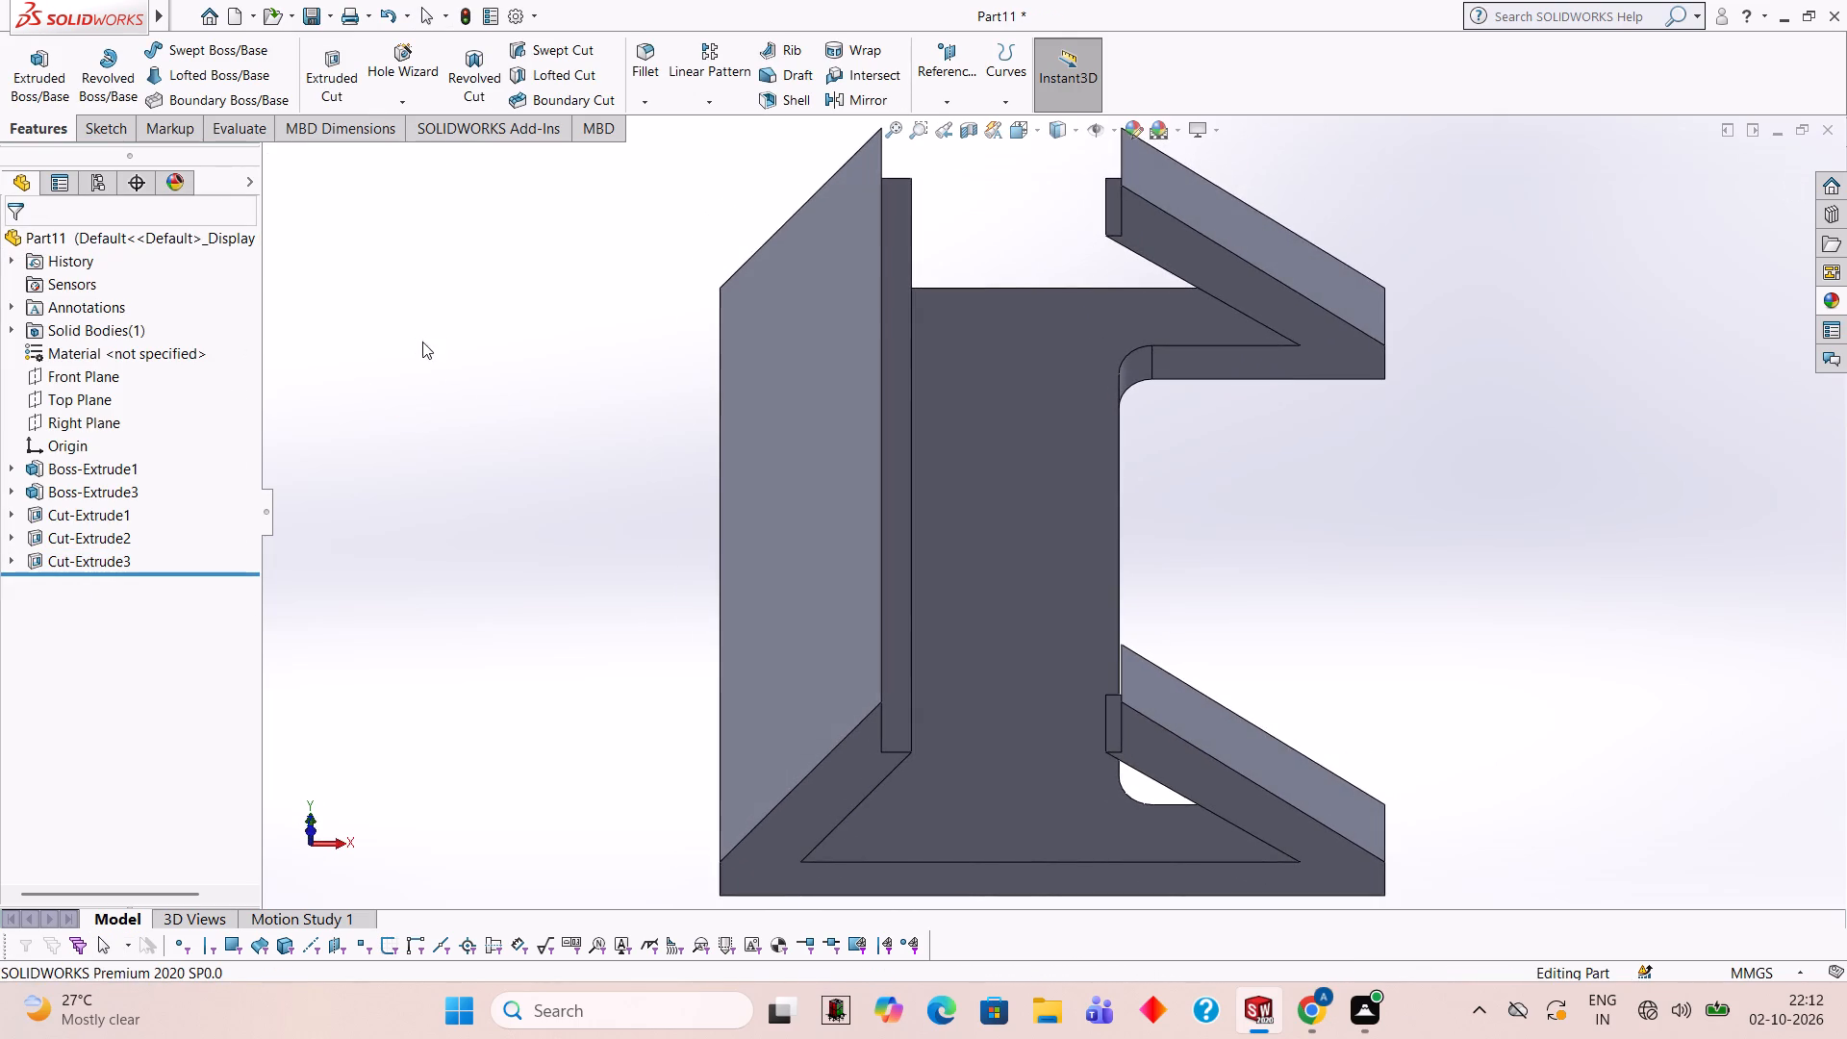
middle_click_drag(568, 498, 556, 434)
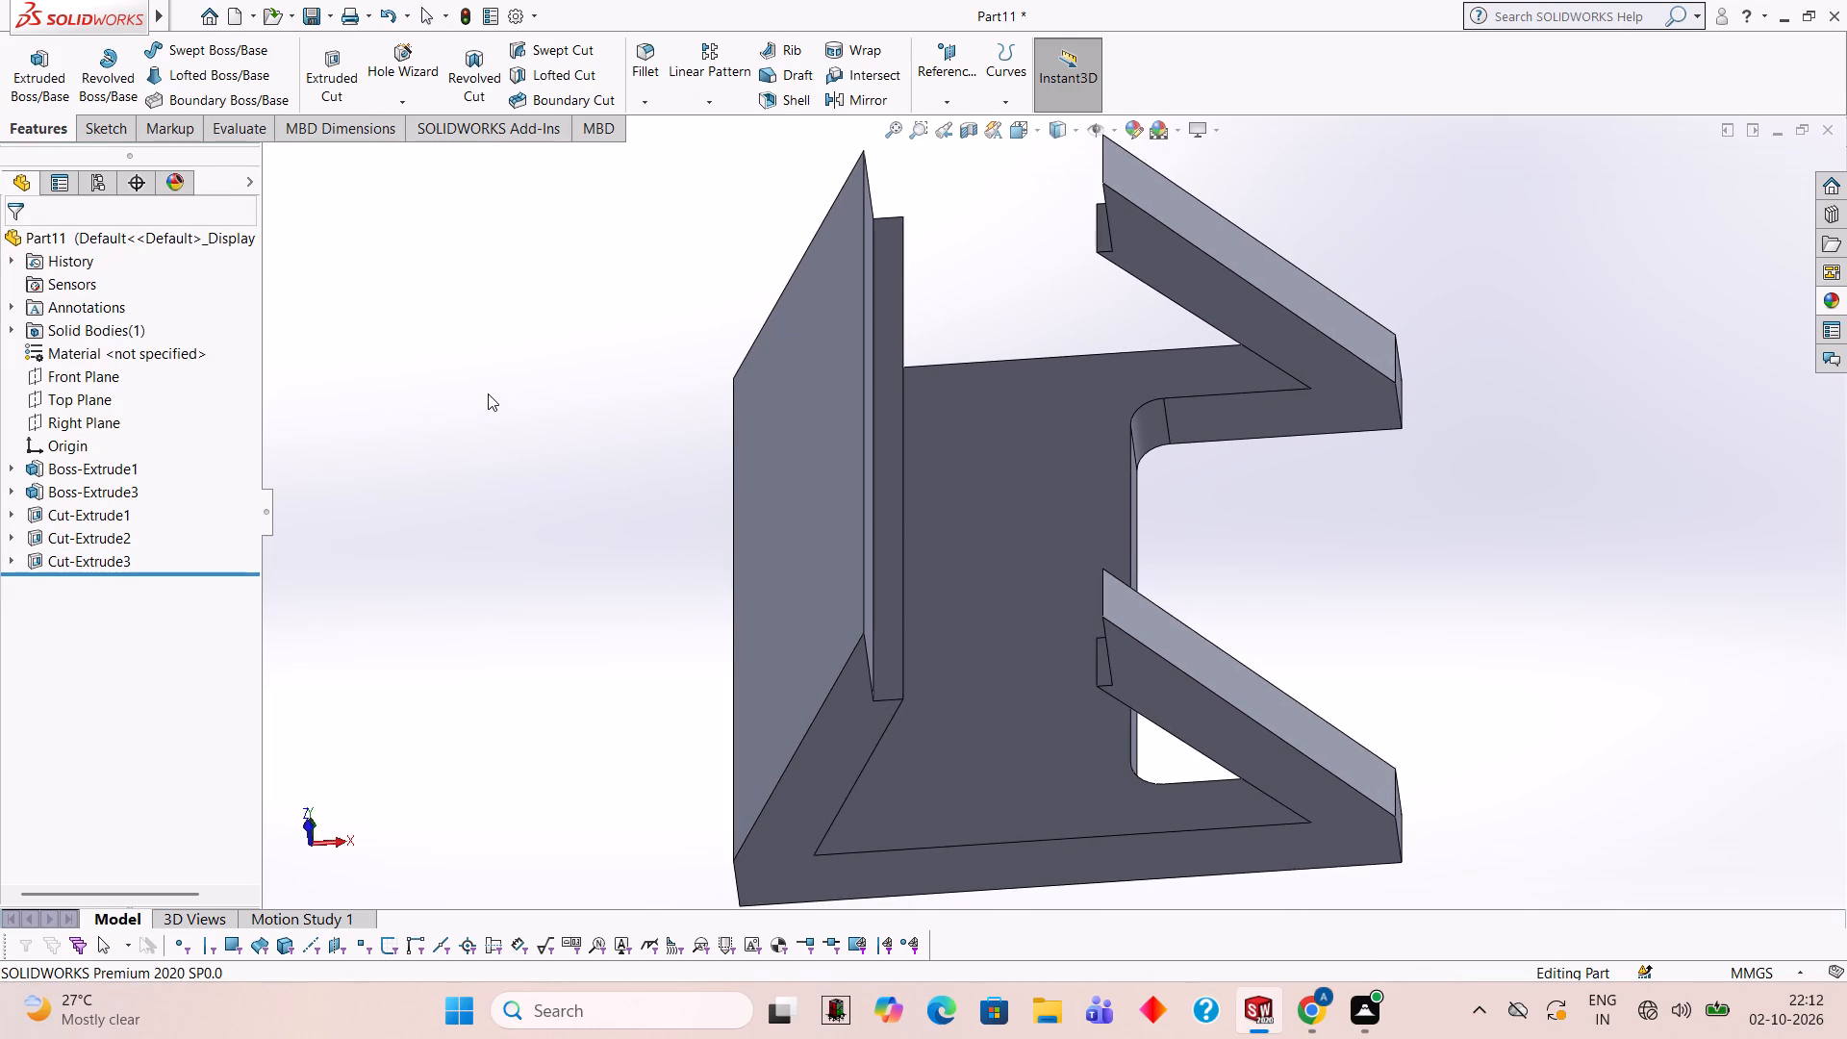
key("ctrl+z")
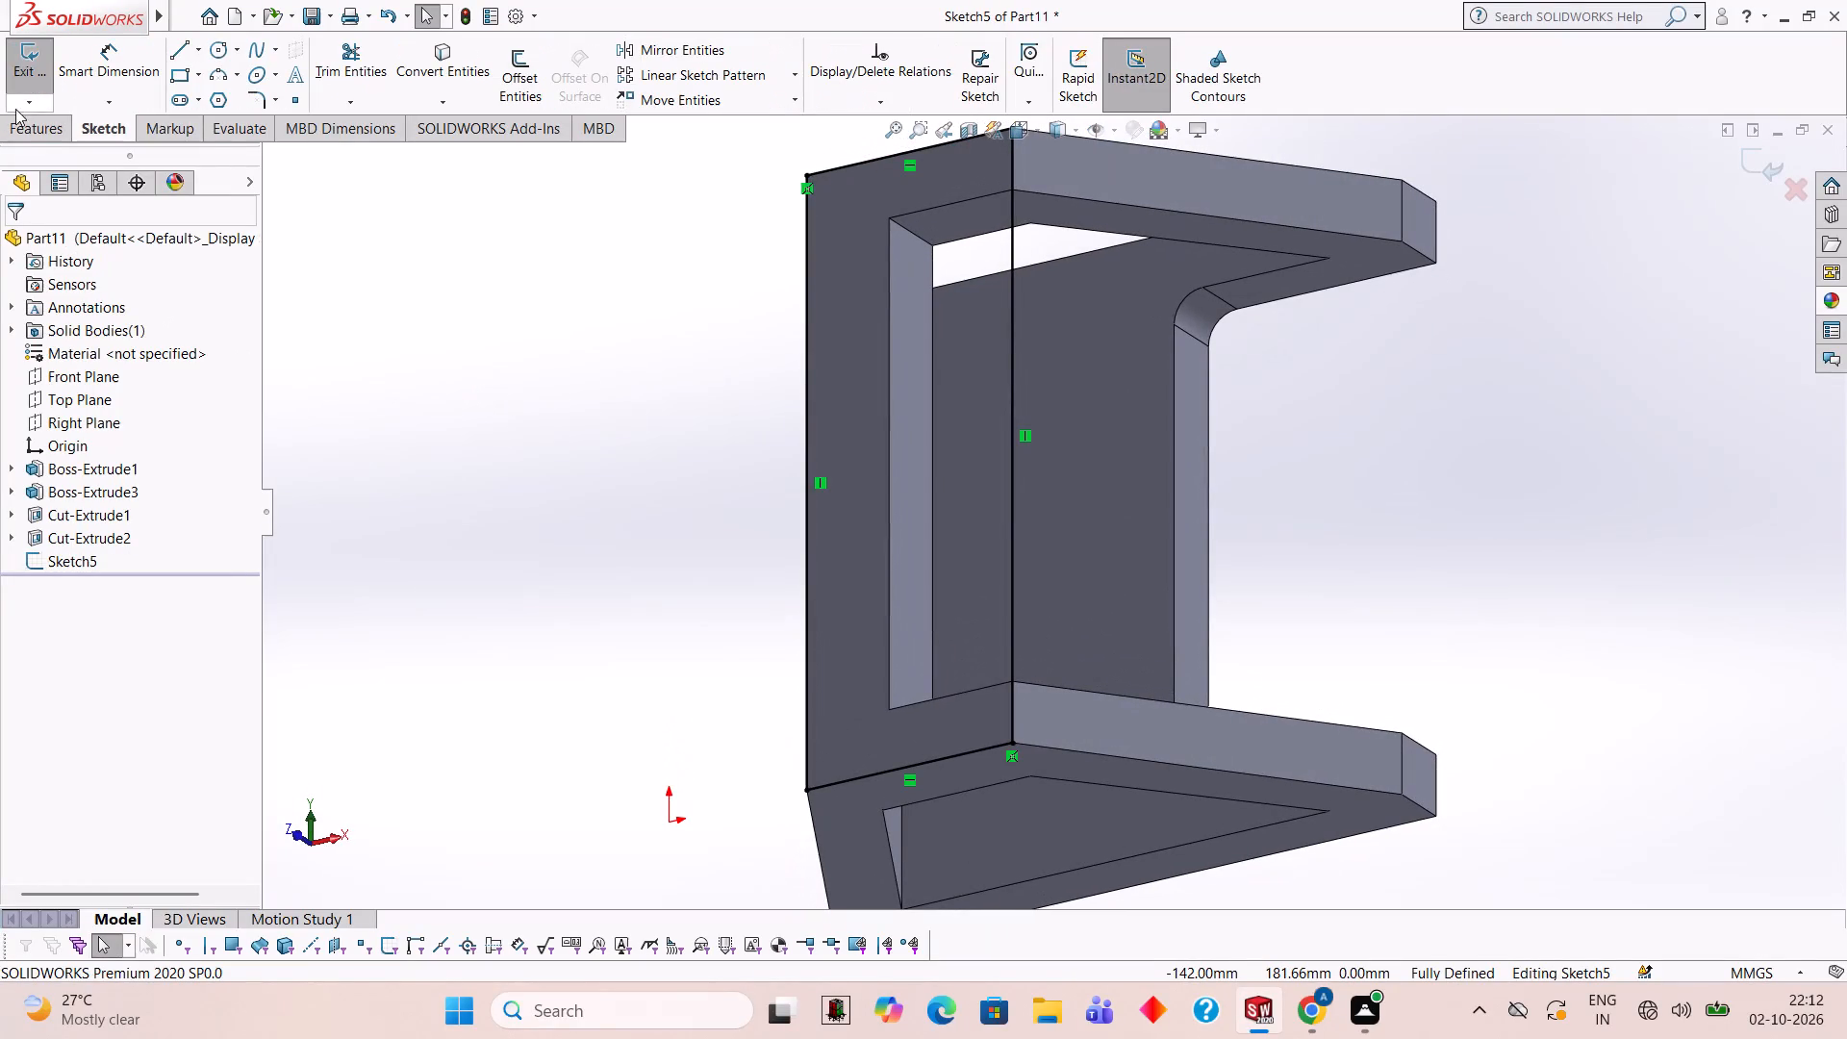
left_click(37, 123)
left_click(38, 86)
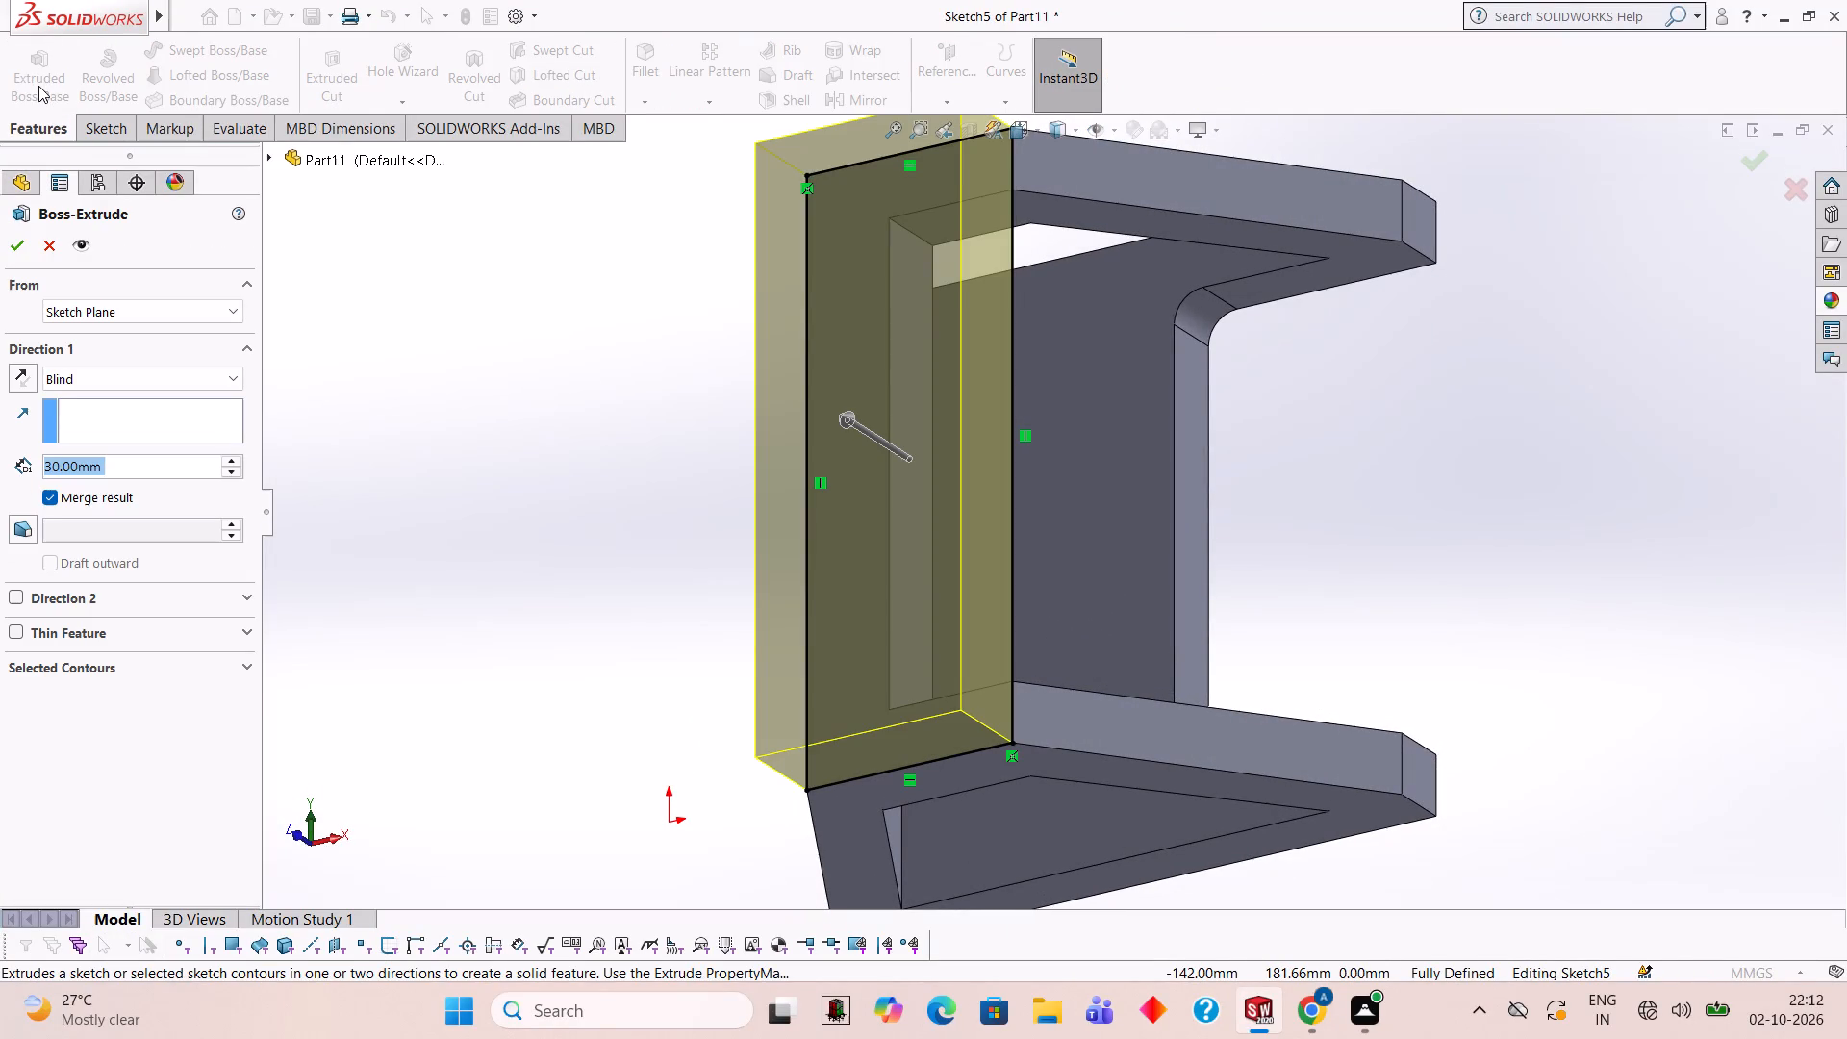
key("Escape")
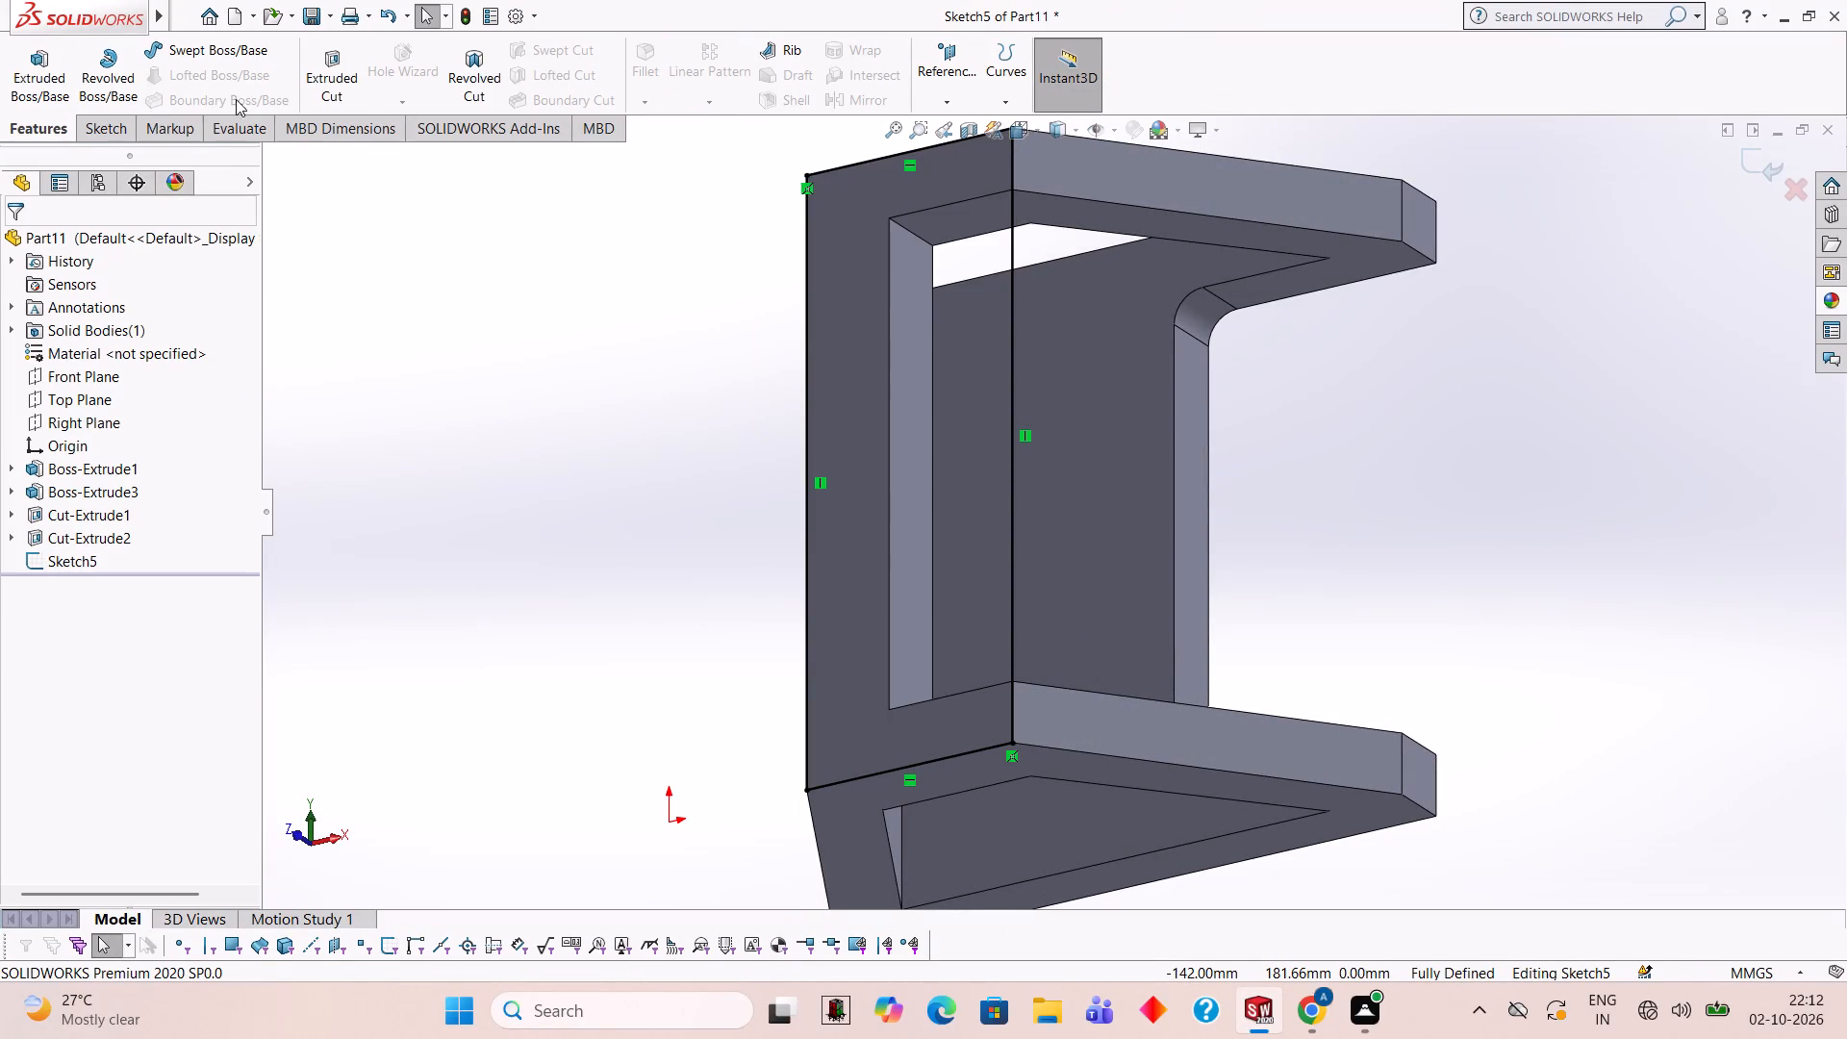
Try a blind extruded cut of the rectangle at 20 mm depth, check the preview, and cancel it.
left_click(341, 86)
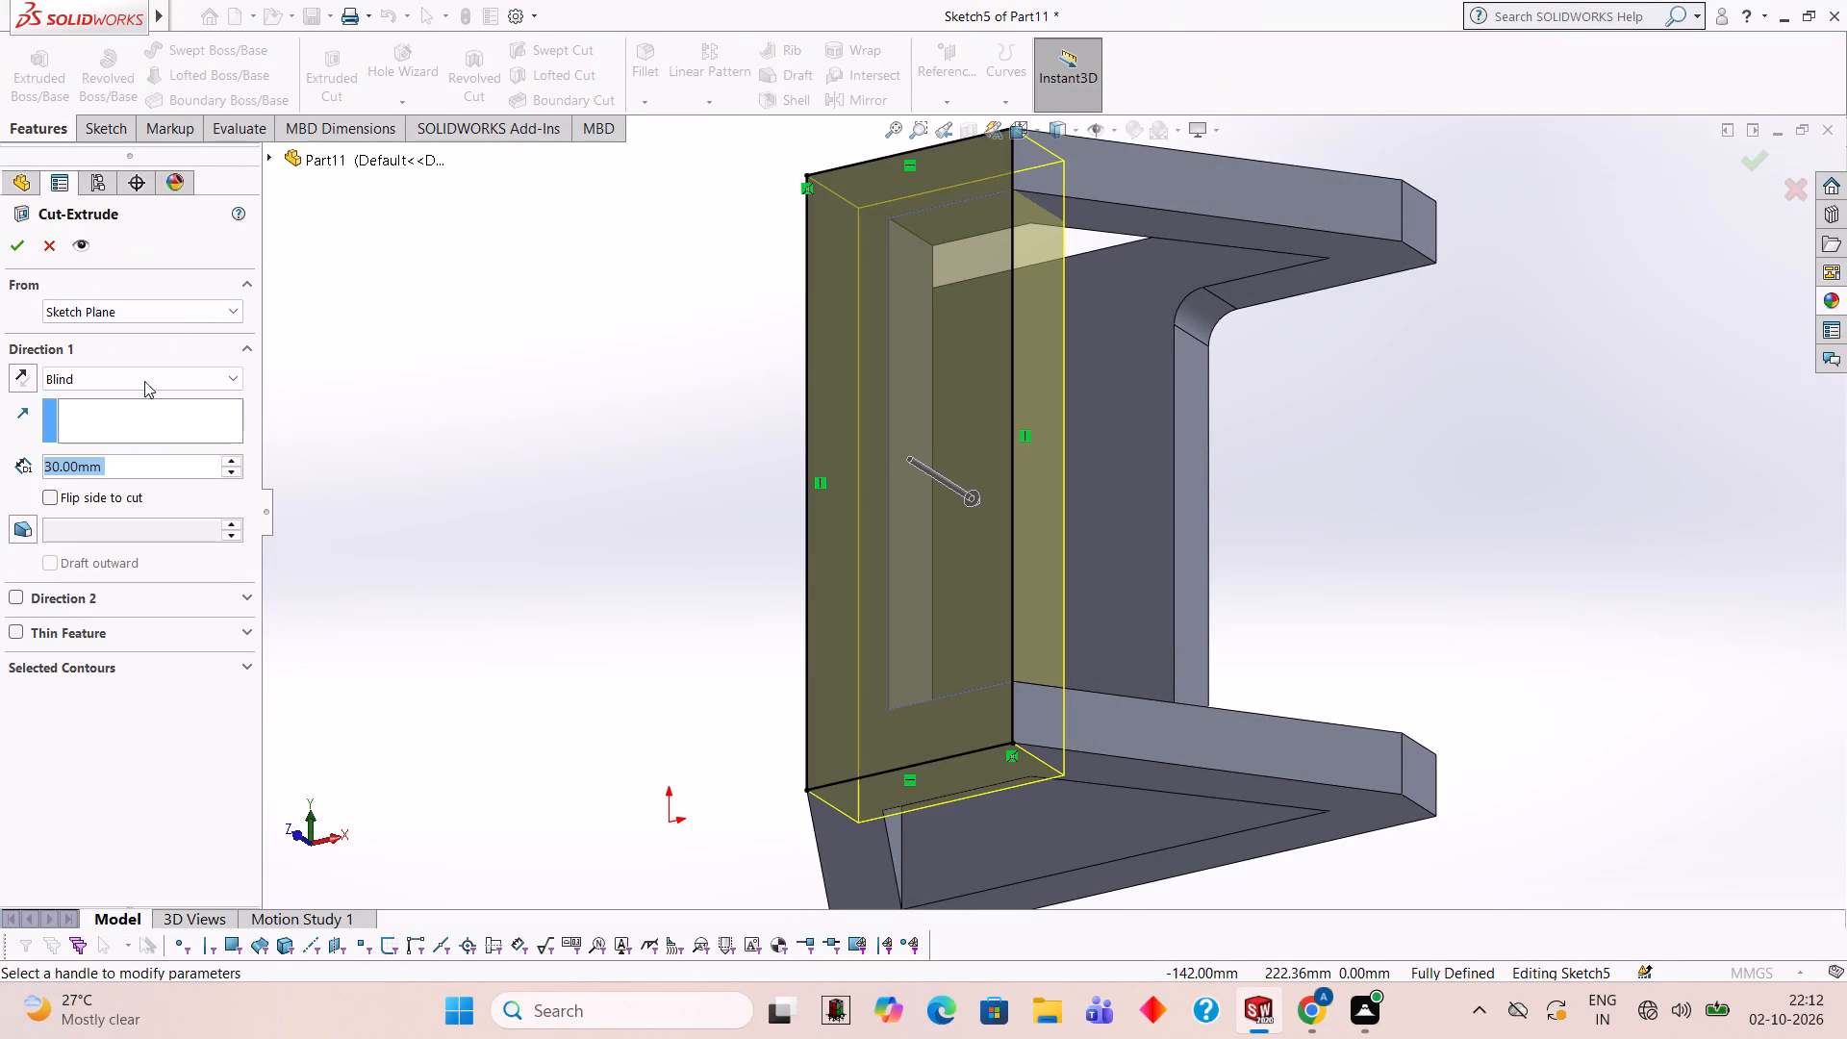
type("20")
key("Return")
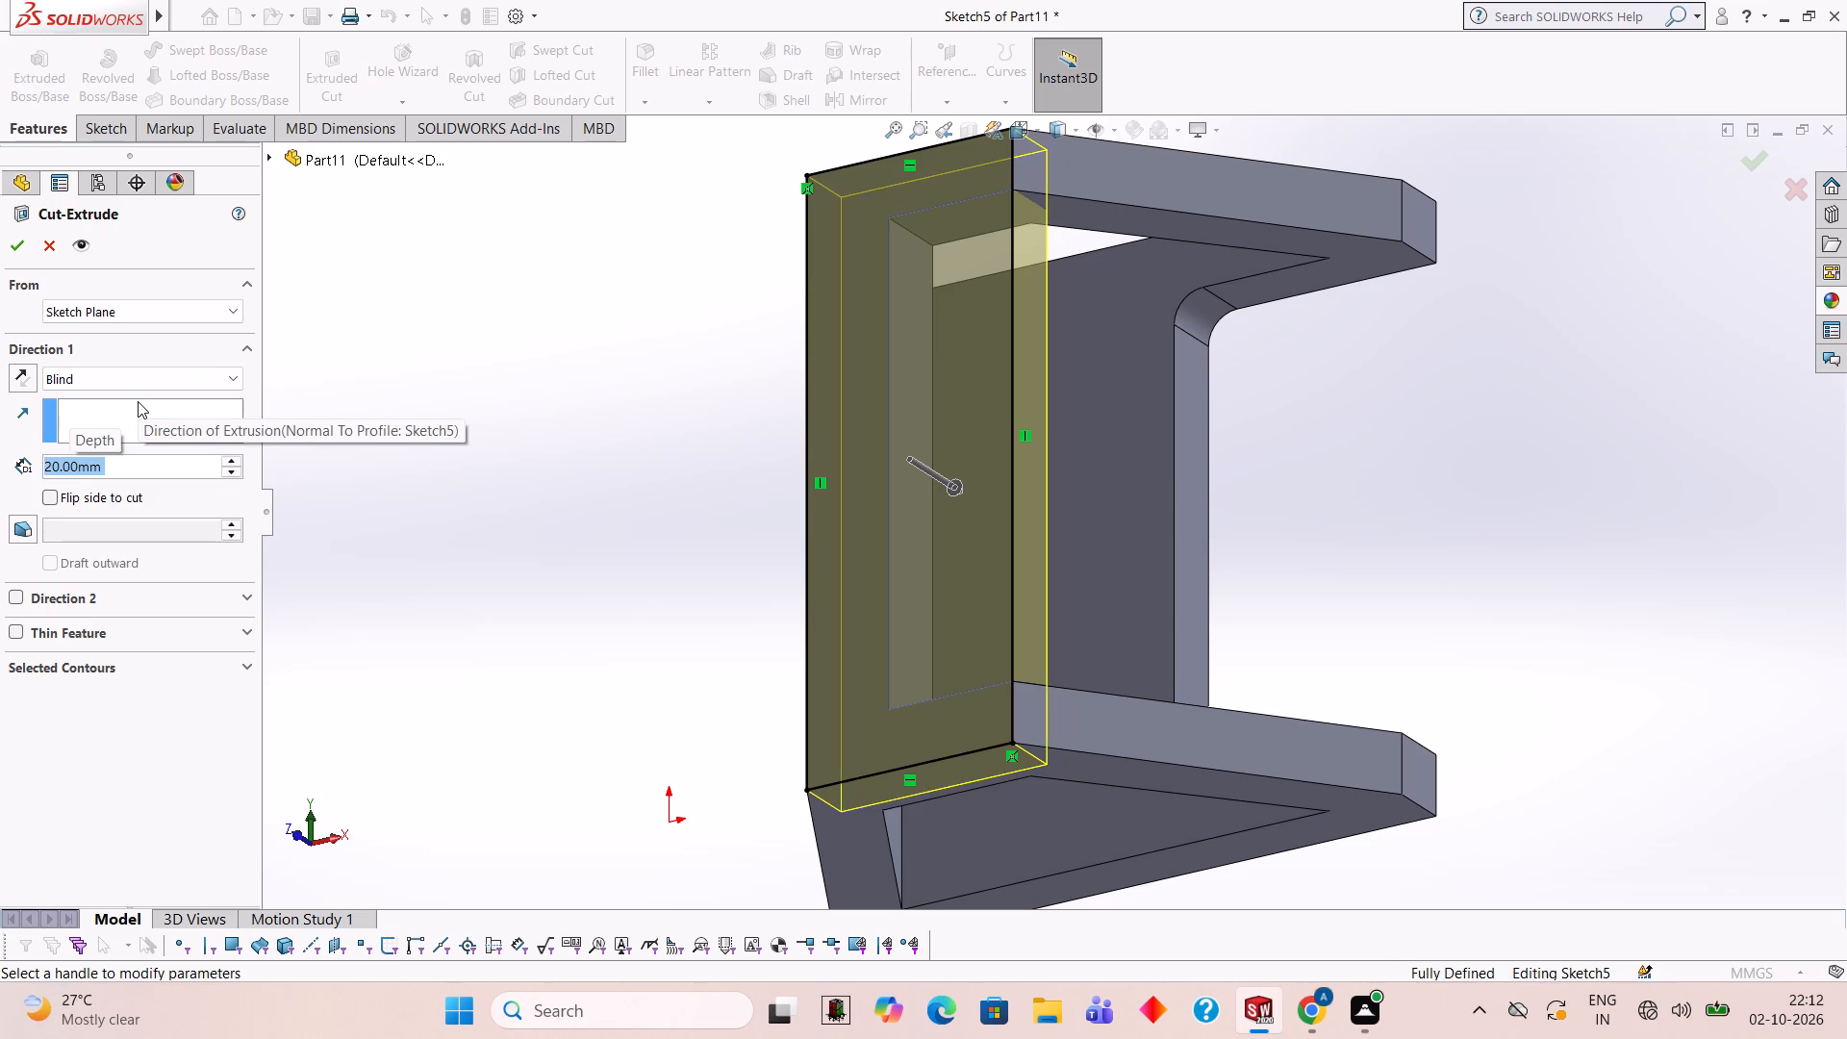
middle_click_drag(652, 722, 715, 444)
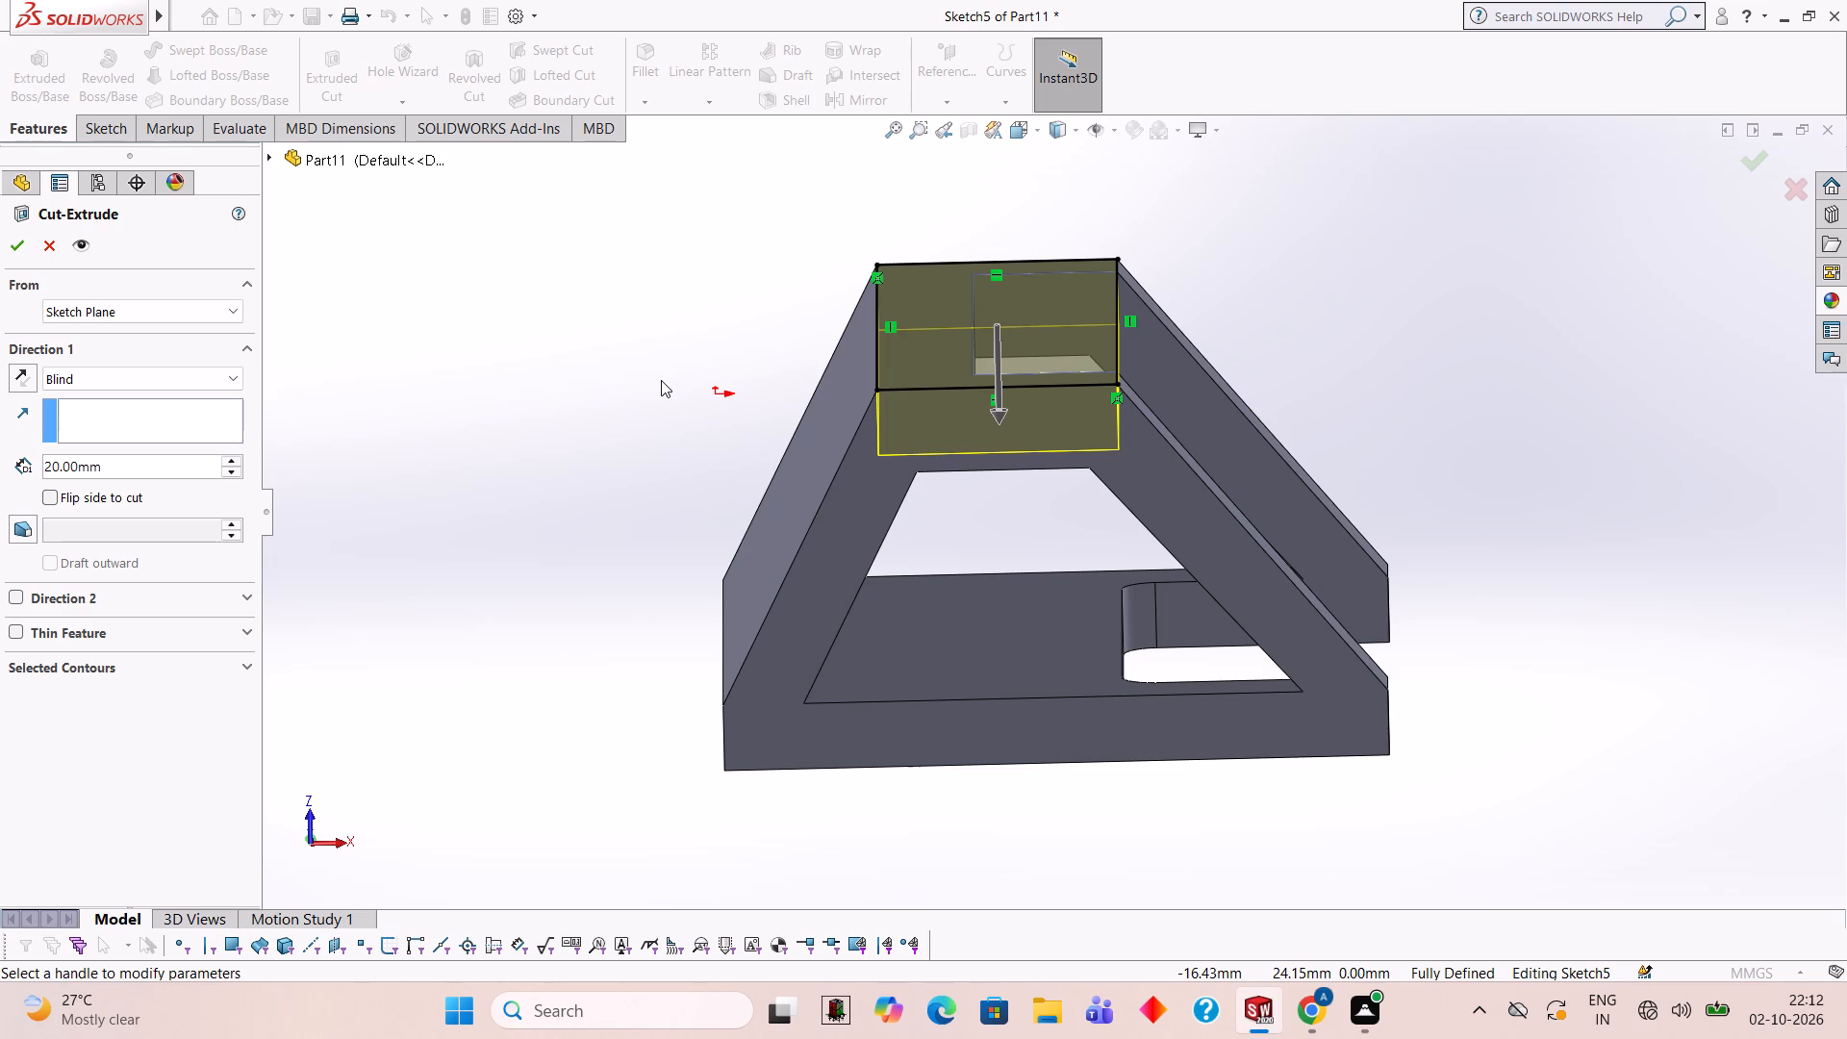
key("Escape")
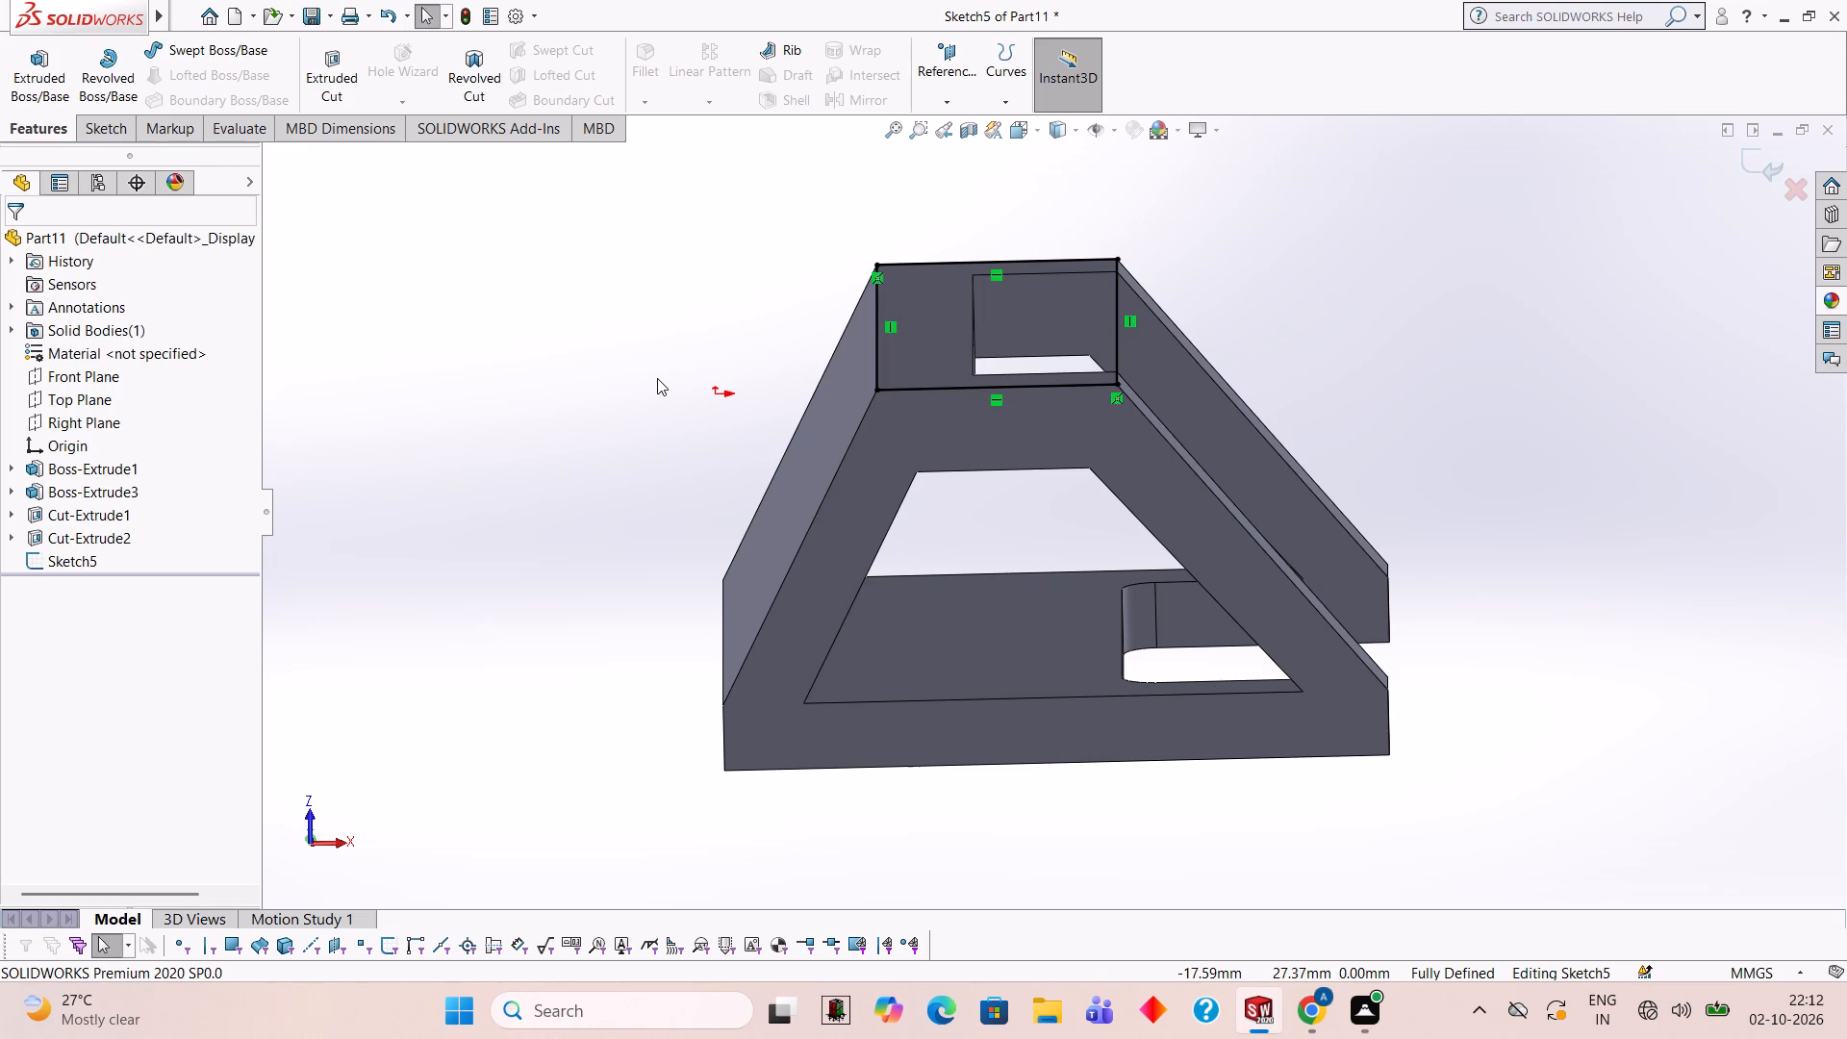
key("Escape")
Undo the rectangle and the sketch that holds it on the frame's top face.
key("ctrl+z")
key("ctrl+z")
key("ctrl+z")
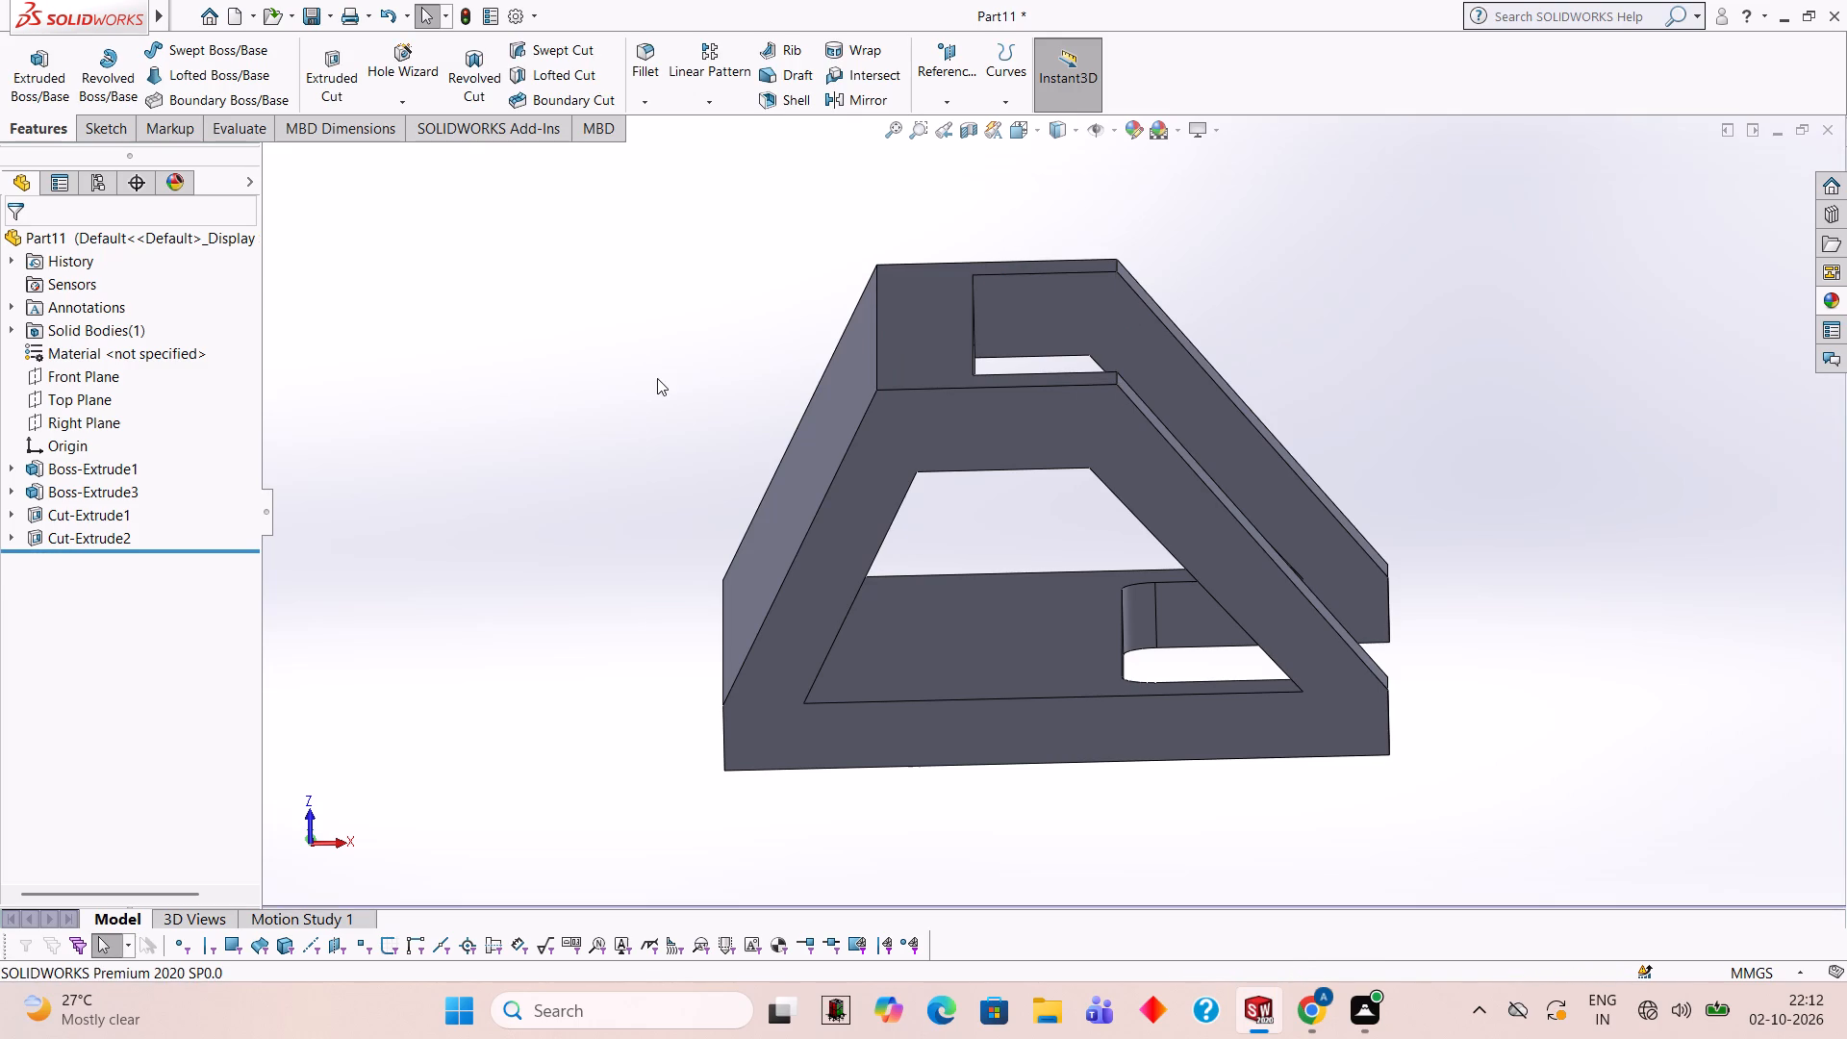
On the frame's trapezoidal side face, sketch about 25 mm vertical lines from both inner-opening corners to the top edge and join their upper ends.
middle_click_drag(999, 543, 994, 493)
scroll(1000, 546, "down", 1)
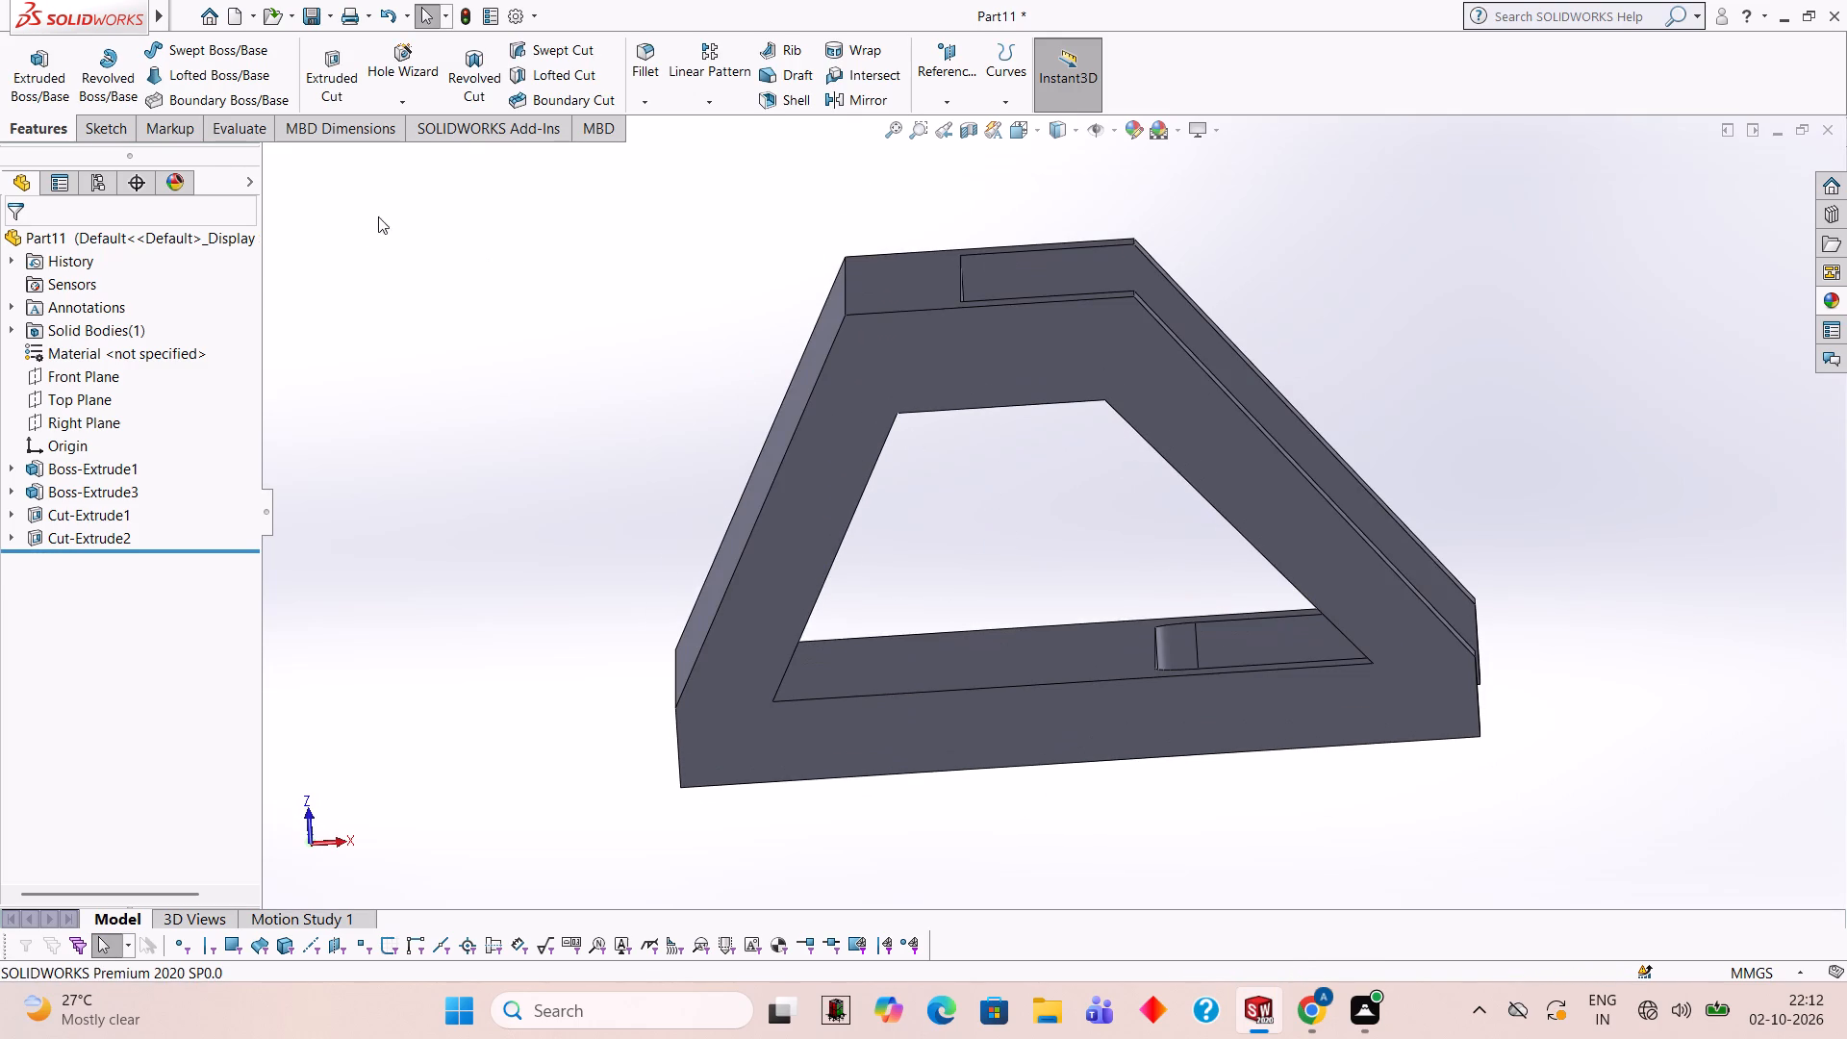
left_click(869, 402)
left_click(959, 333)
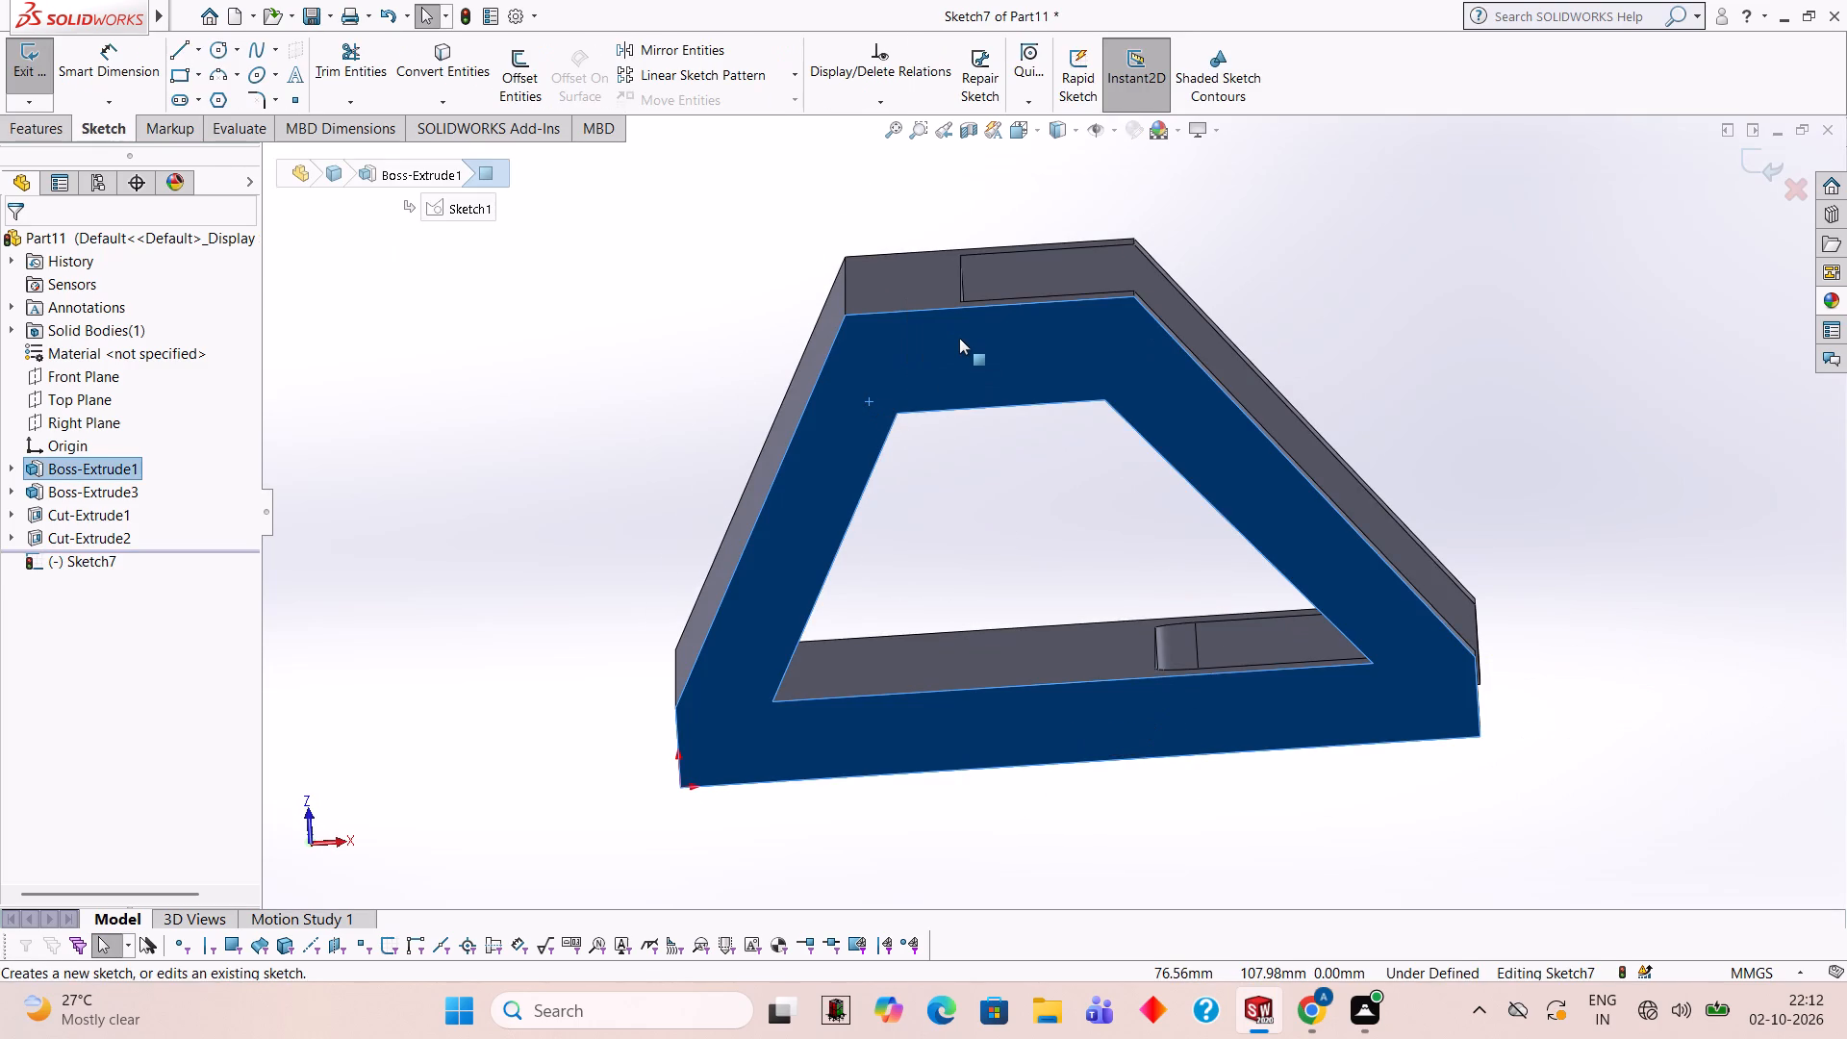
key("ctrl+8")
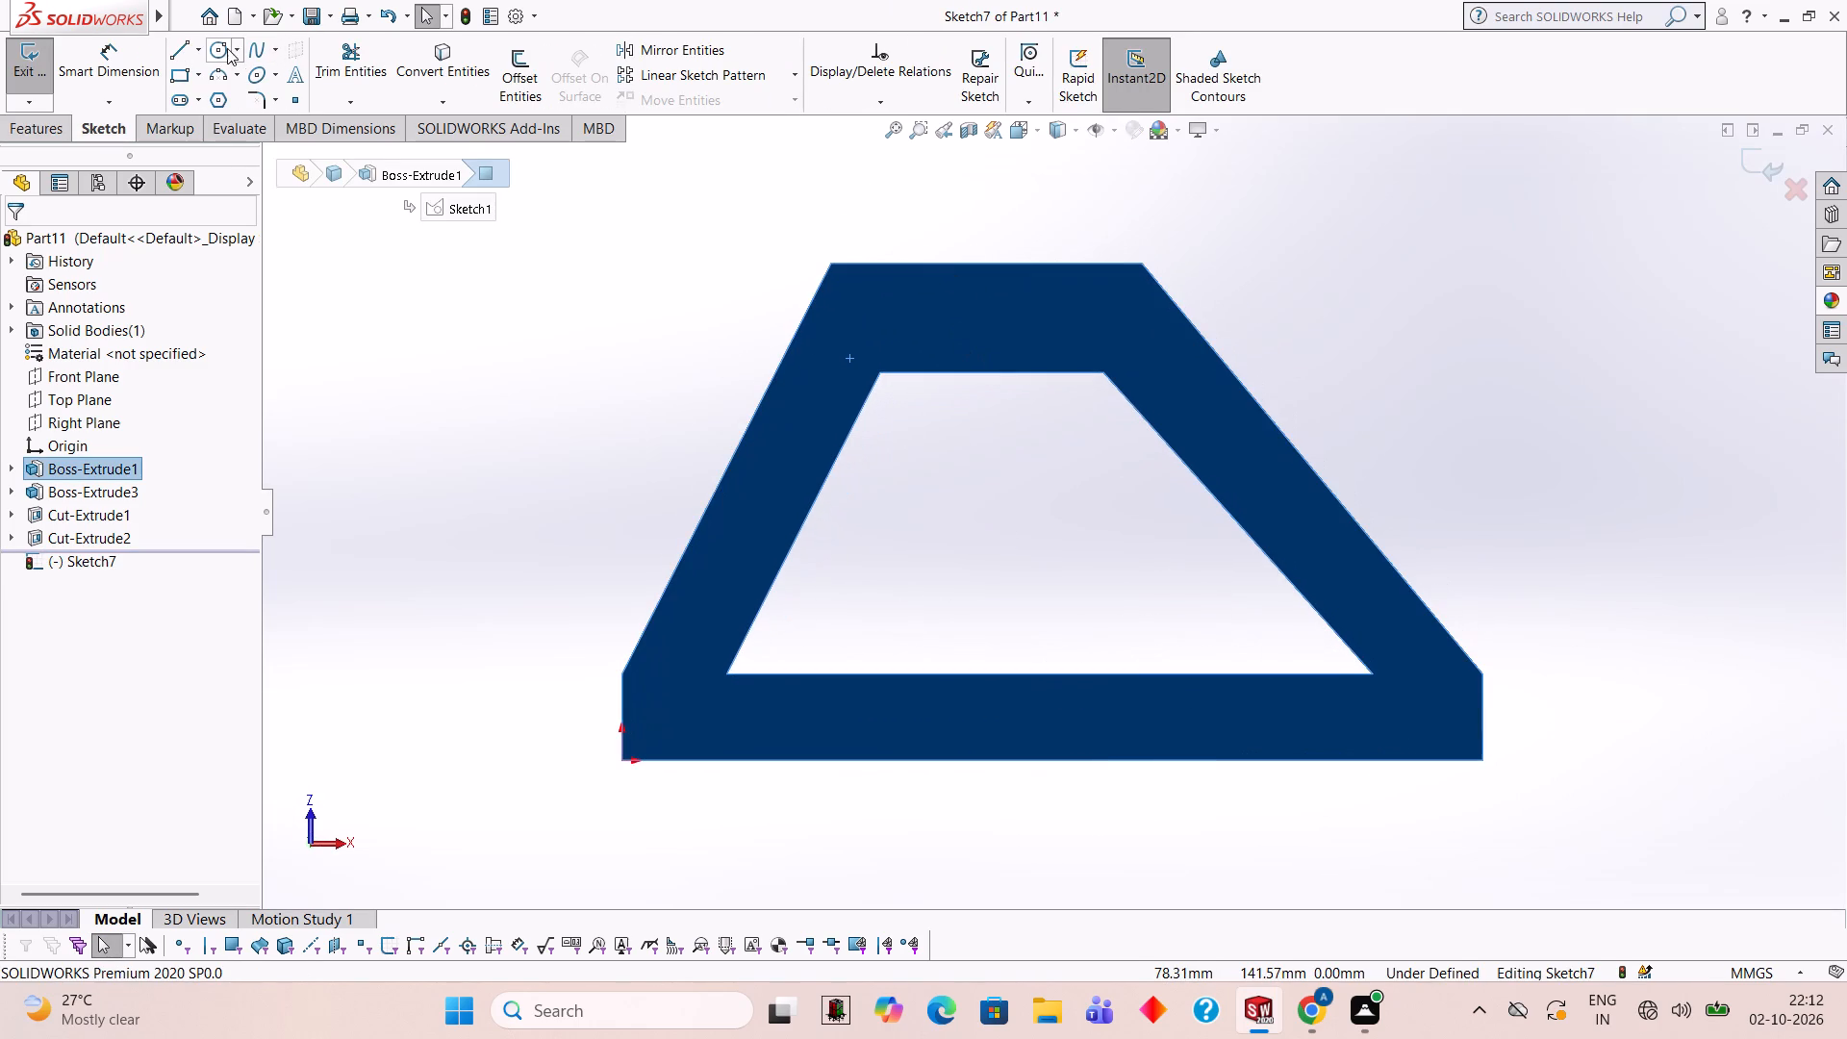
left_click(177, 56)
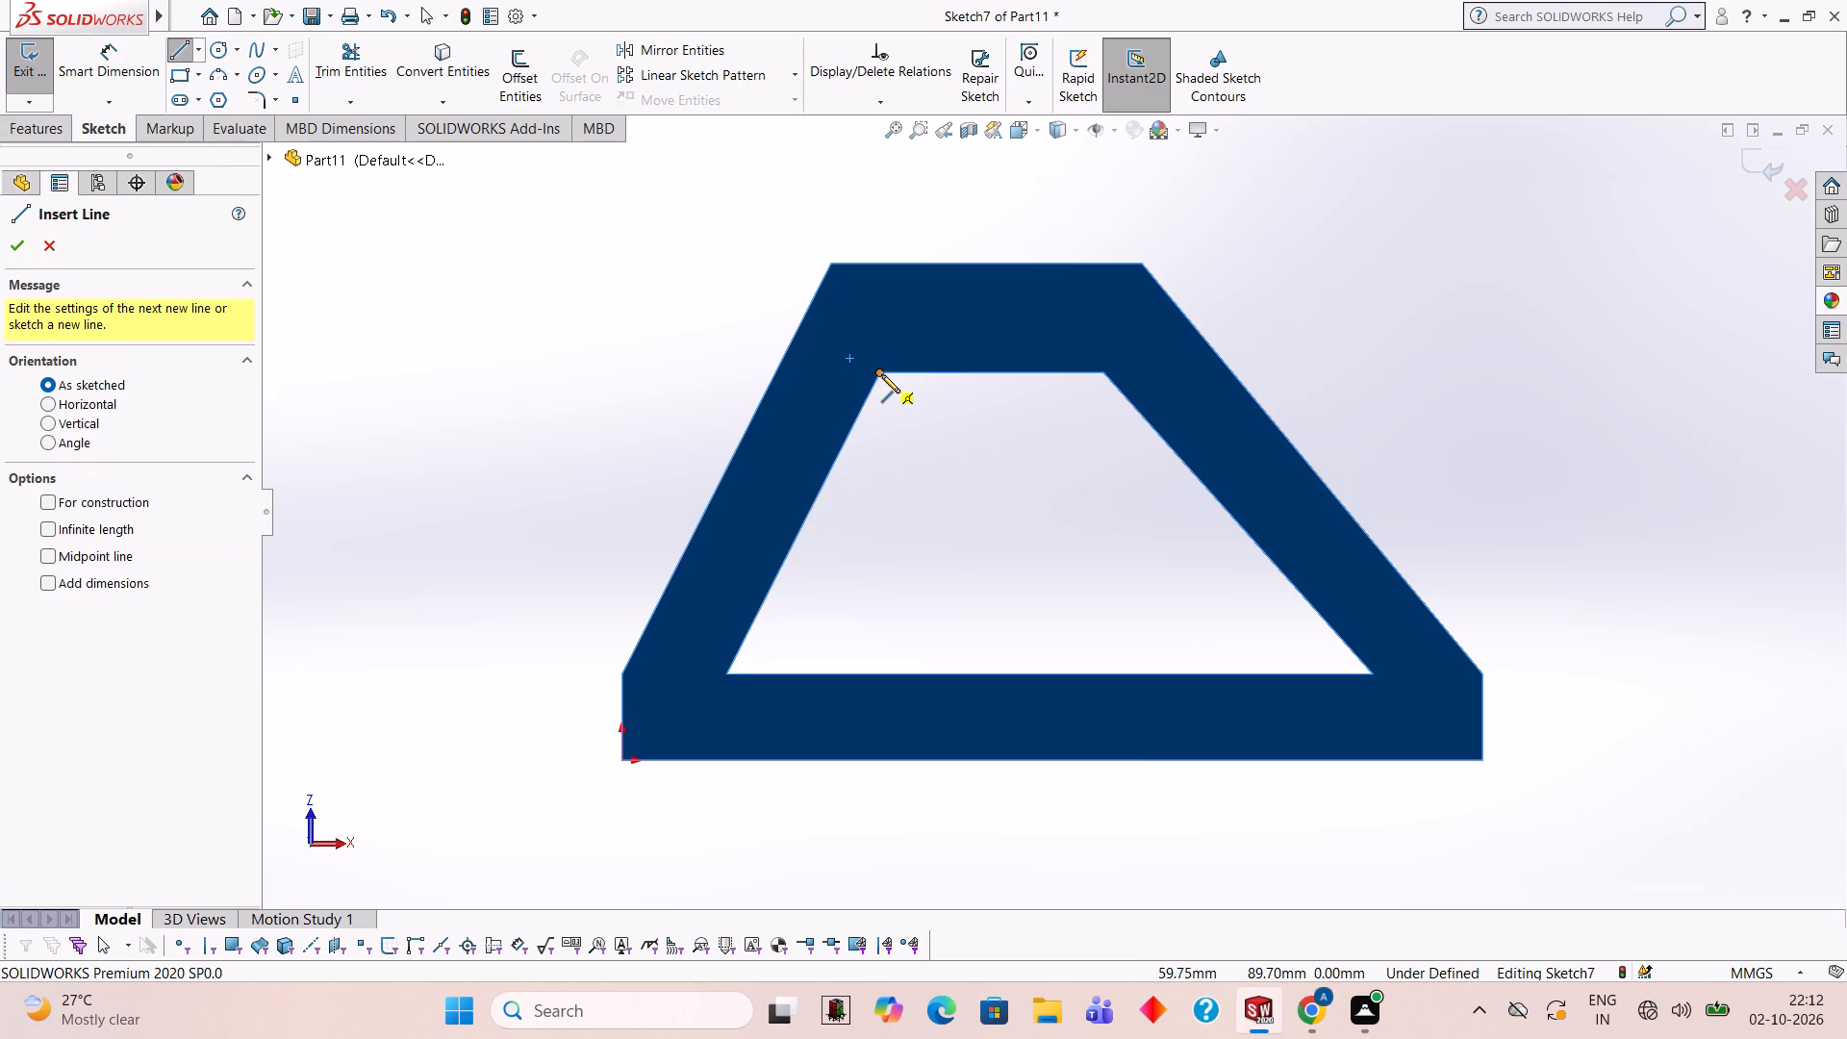
left_click(881, 370)
left_click(881, 260)
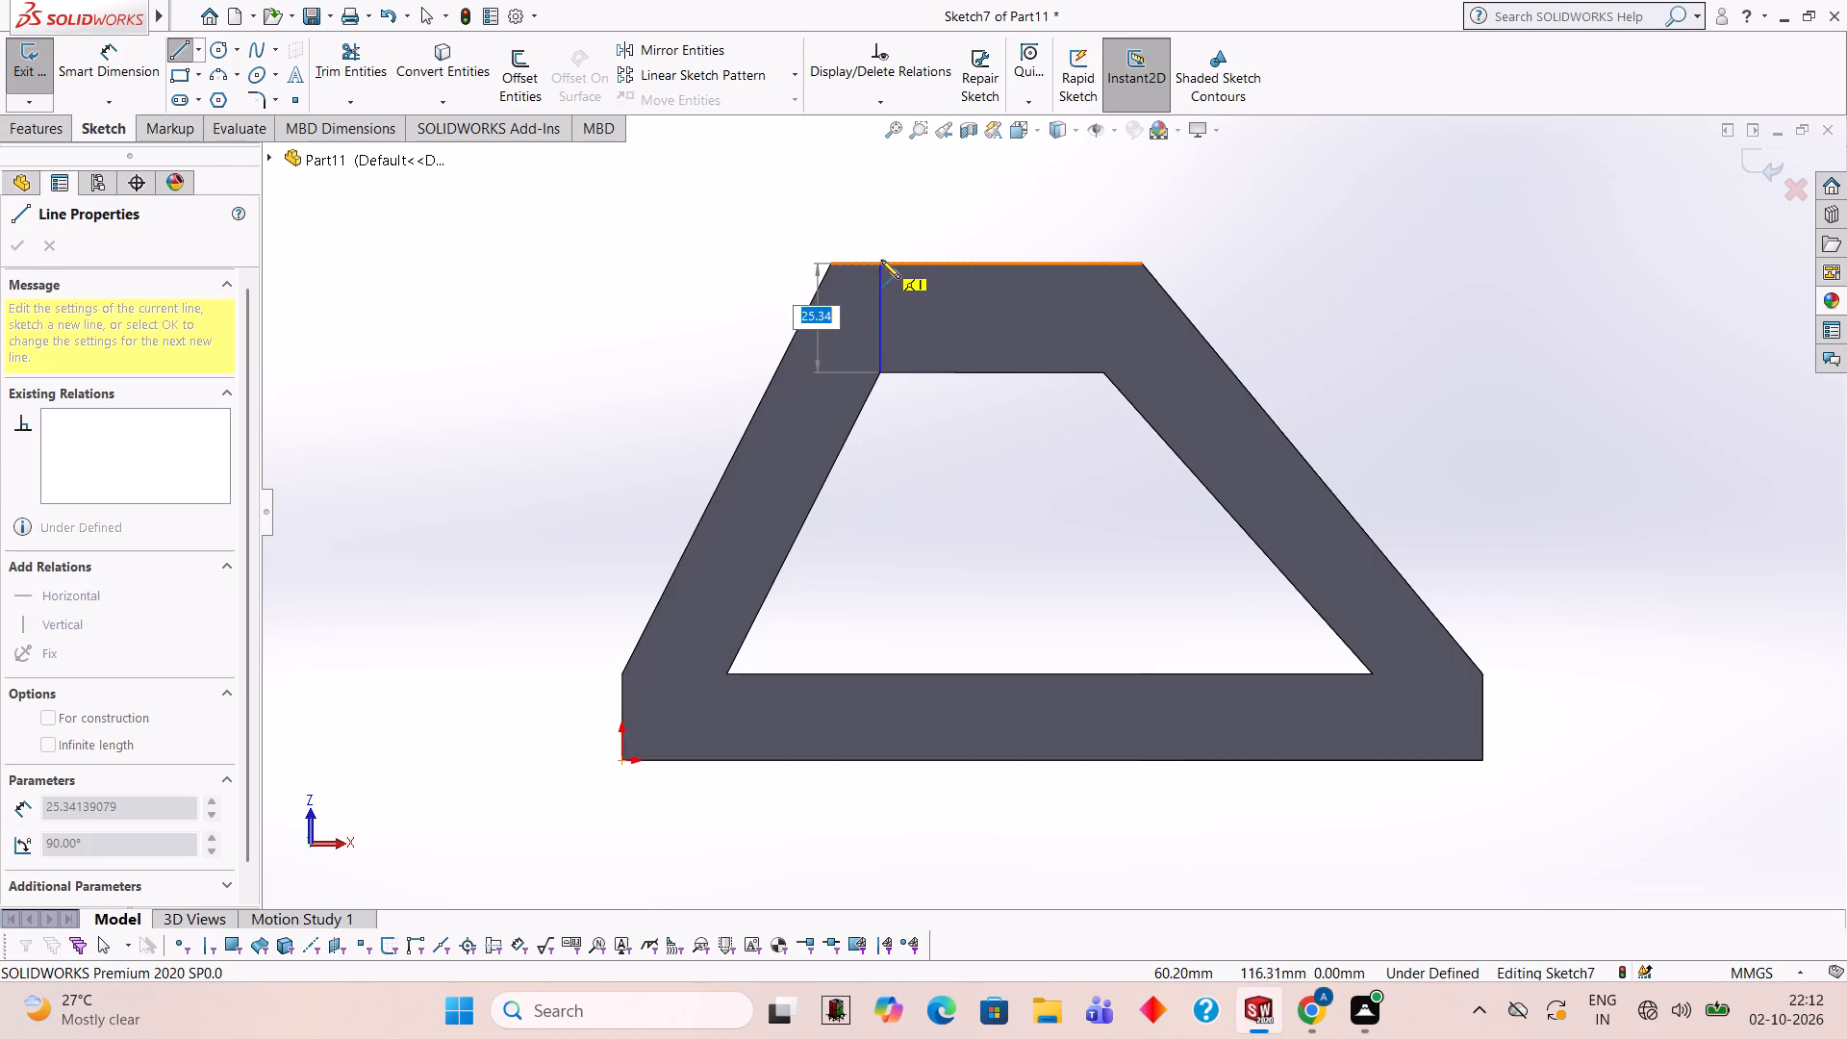
left_click(1103, 371)
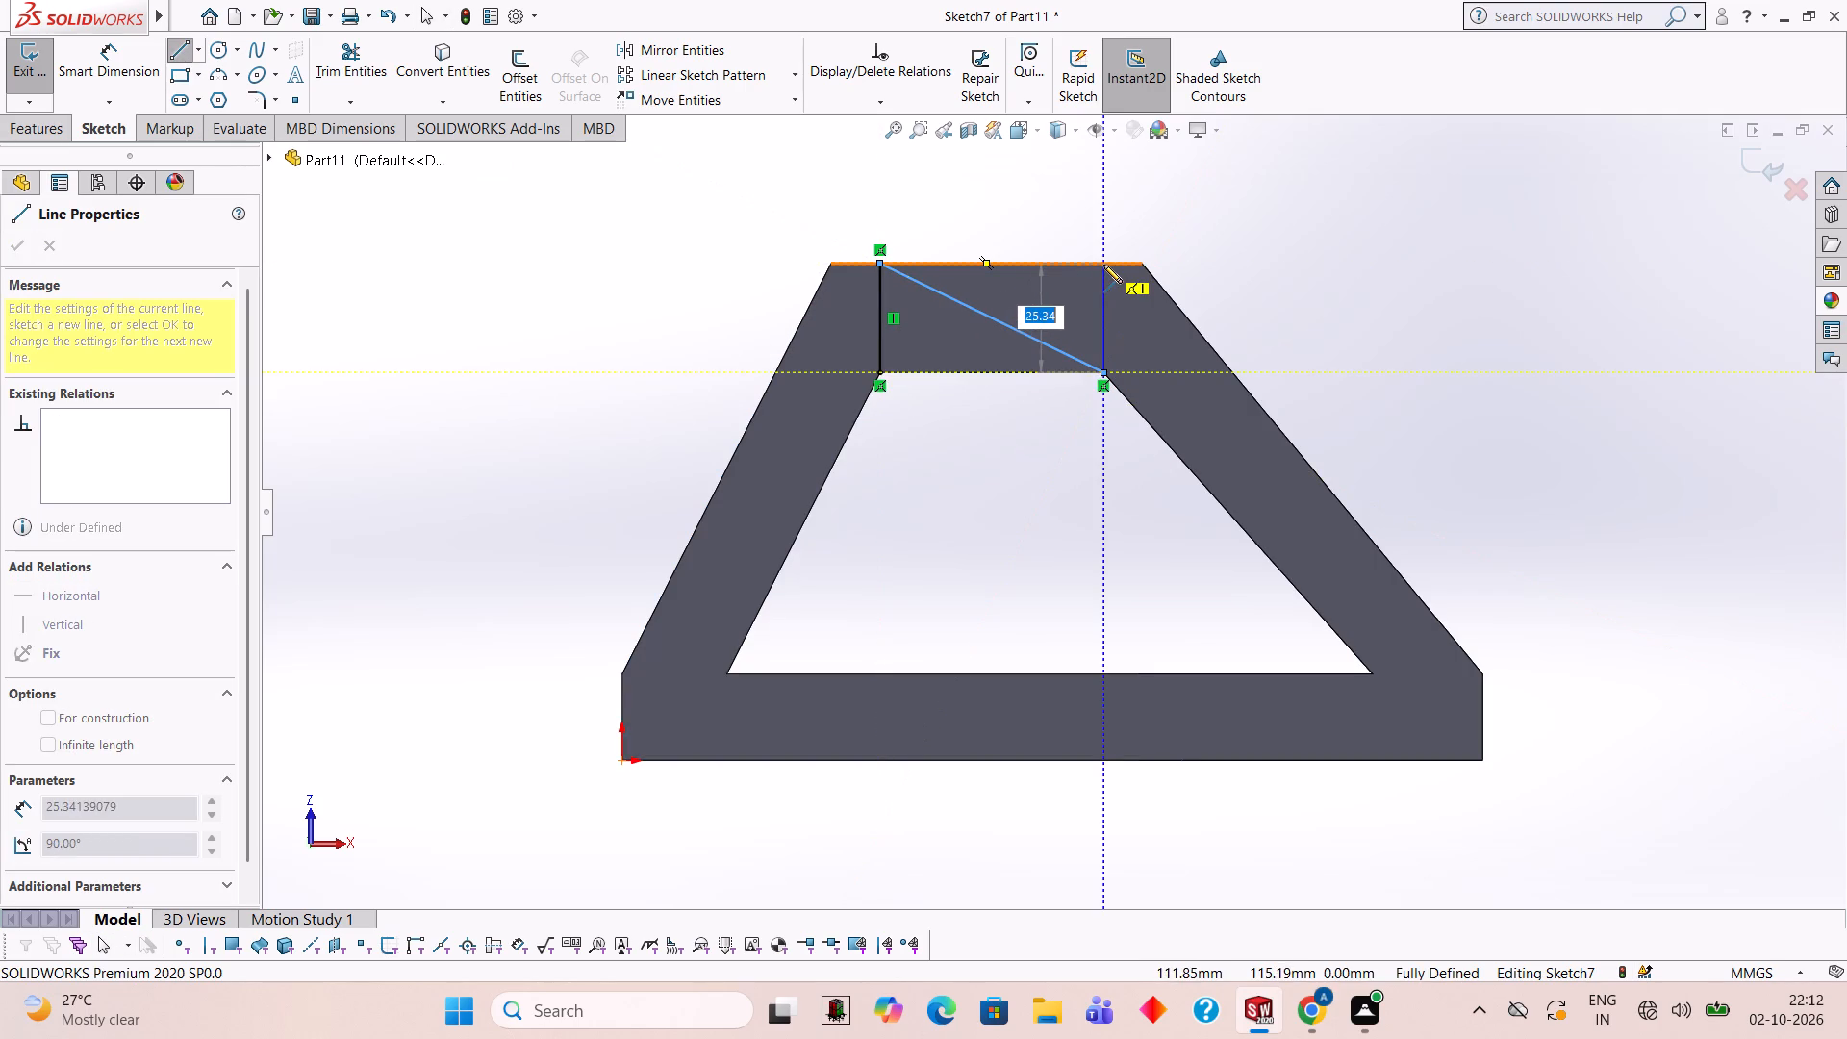
left_click(1103, 265)
left_click(878, 264)
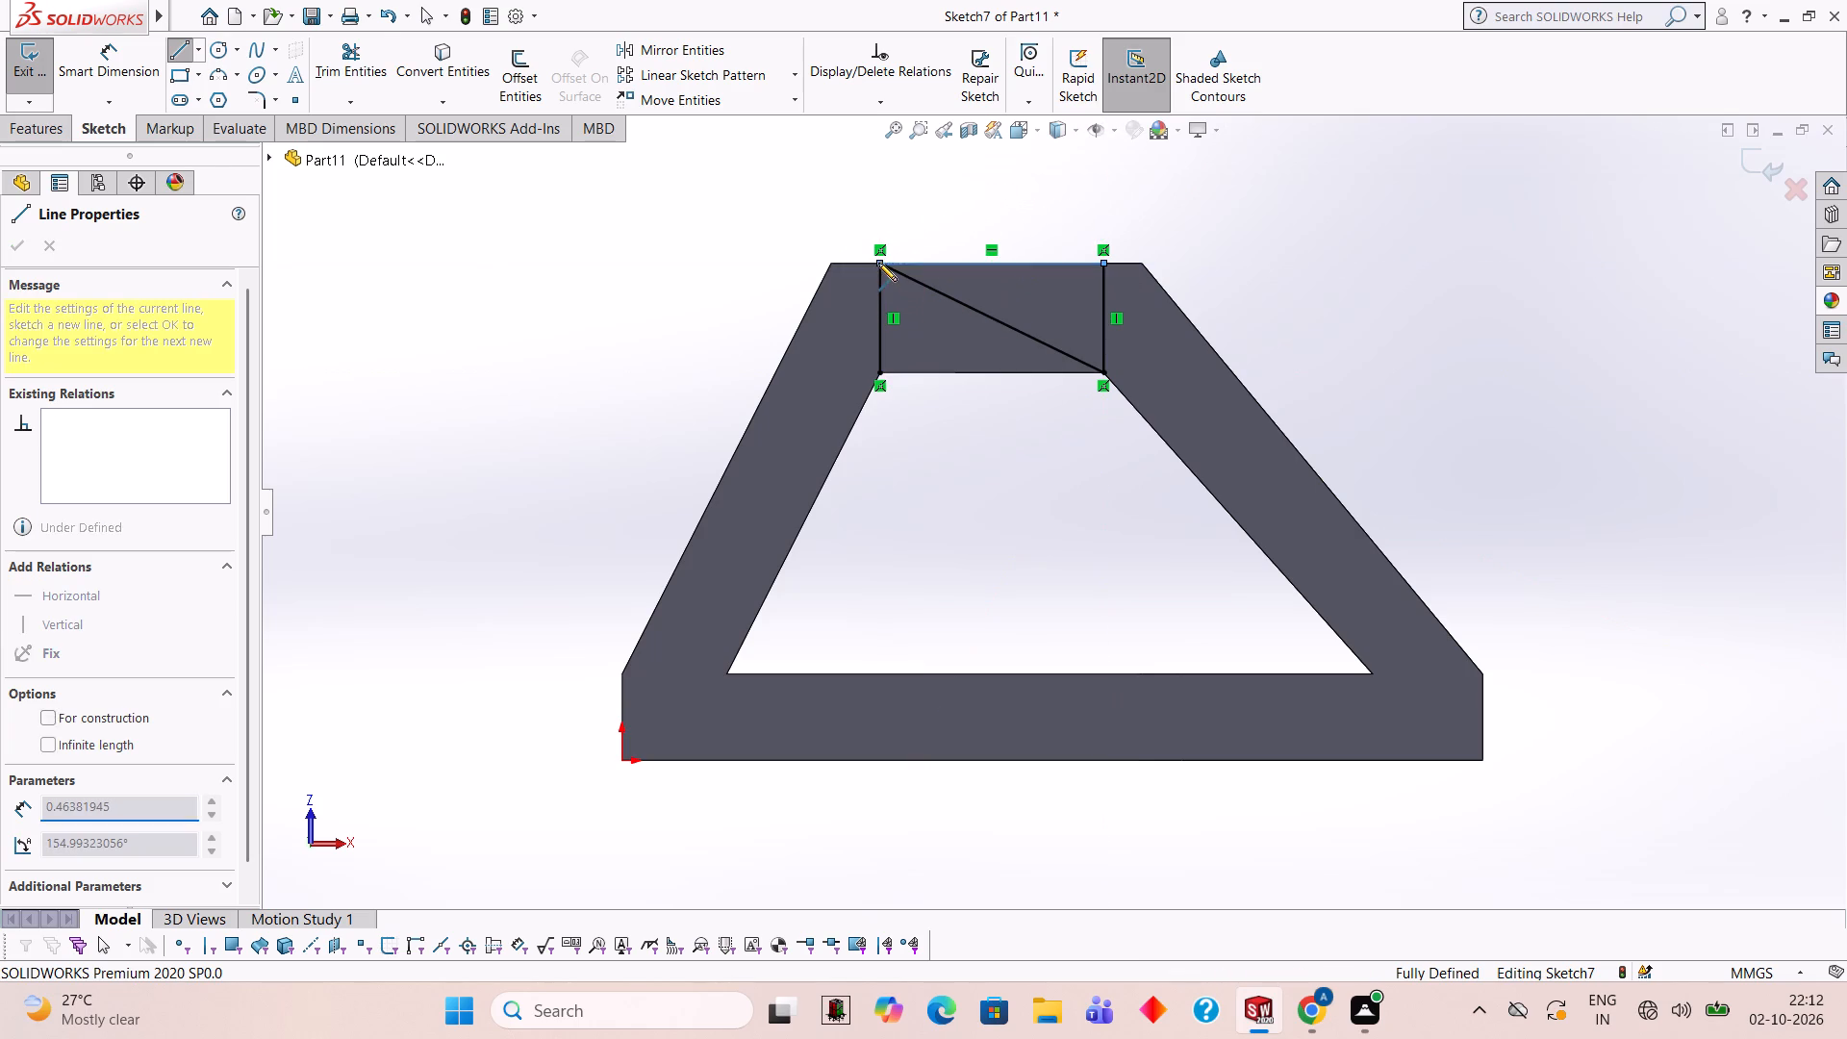
Trim the stray diagonal and close the rectangle with a line about 52 mm long along the opening's upper edge.
left_click(328, 61)
left_click(972, 308)
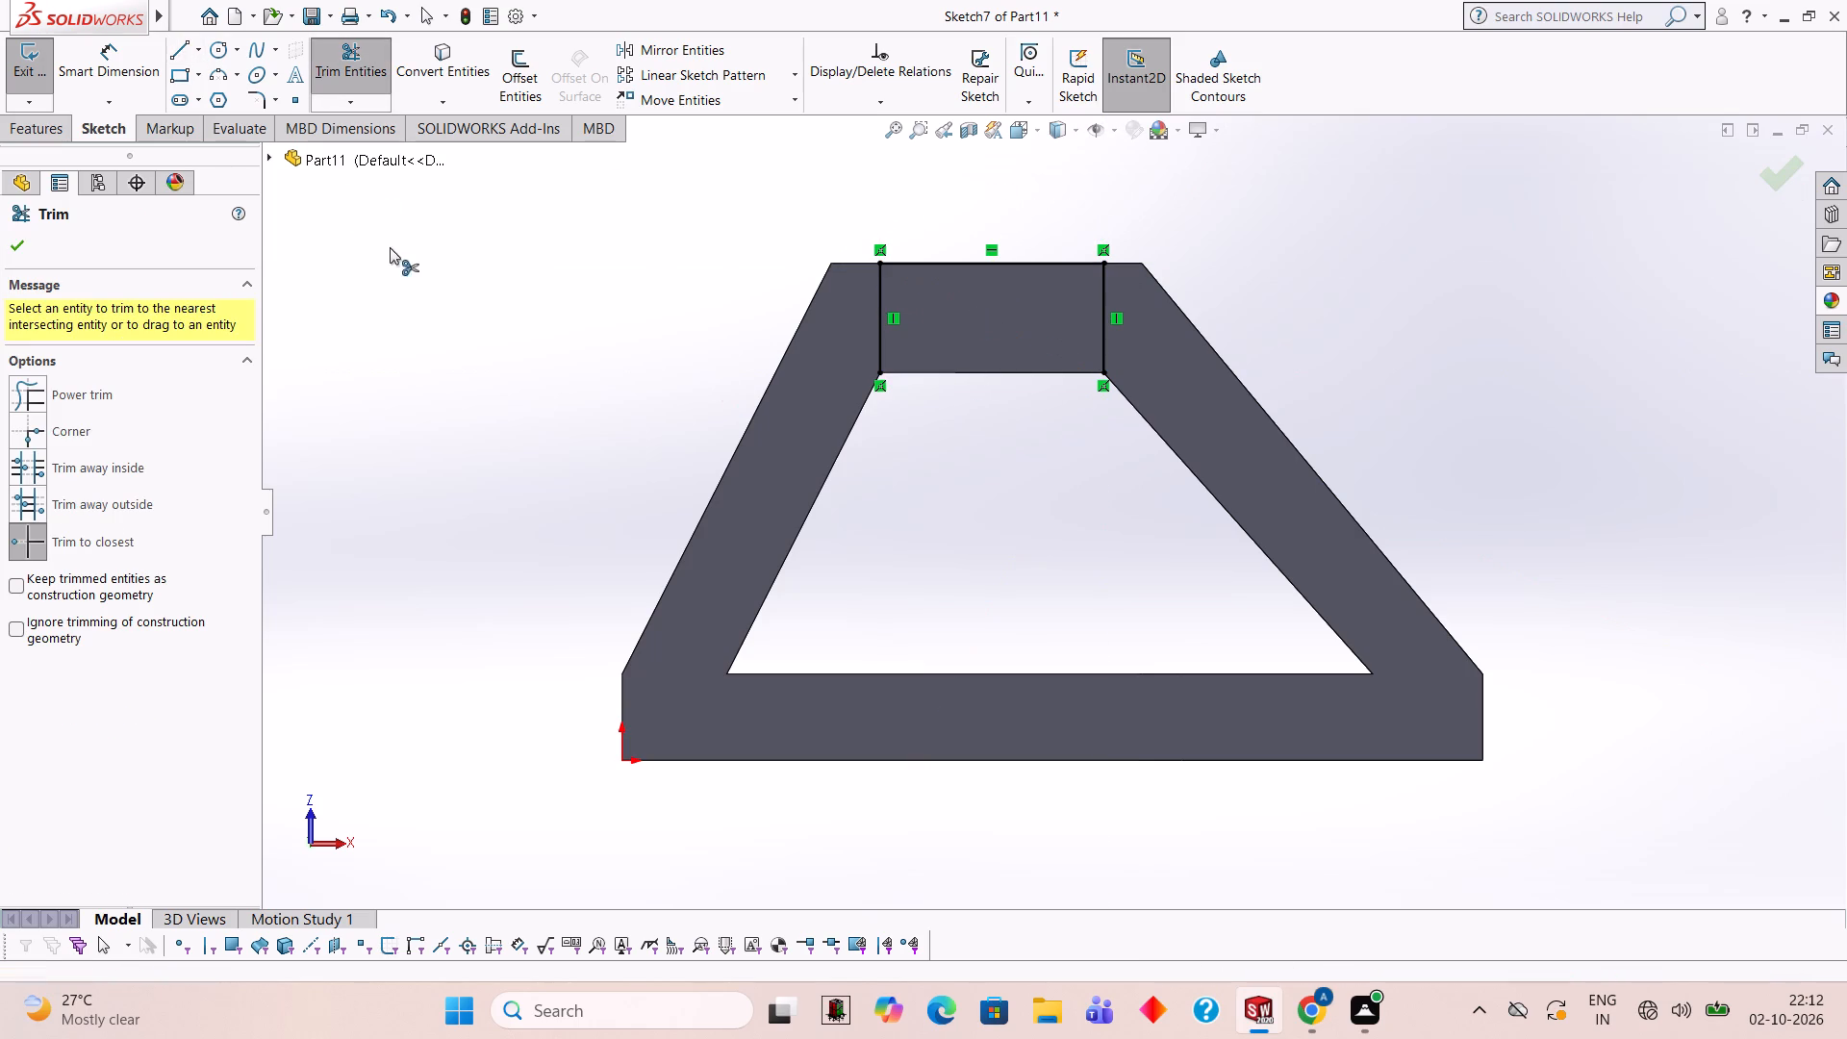
left_click(185, 50)
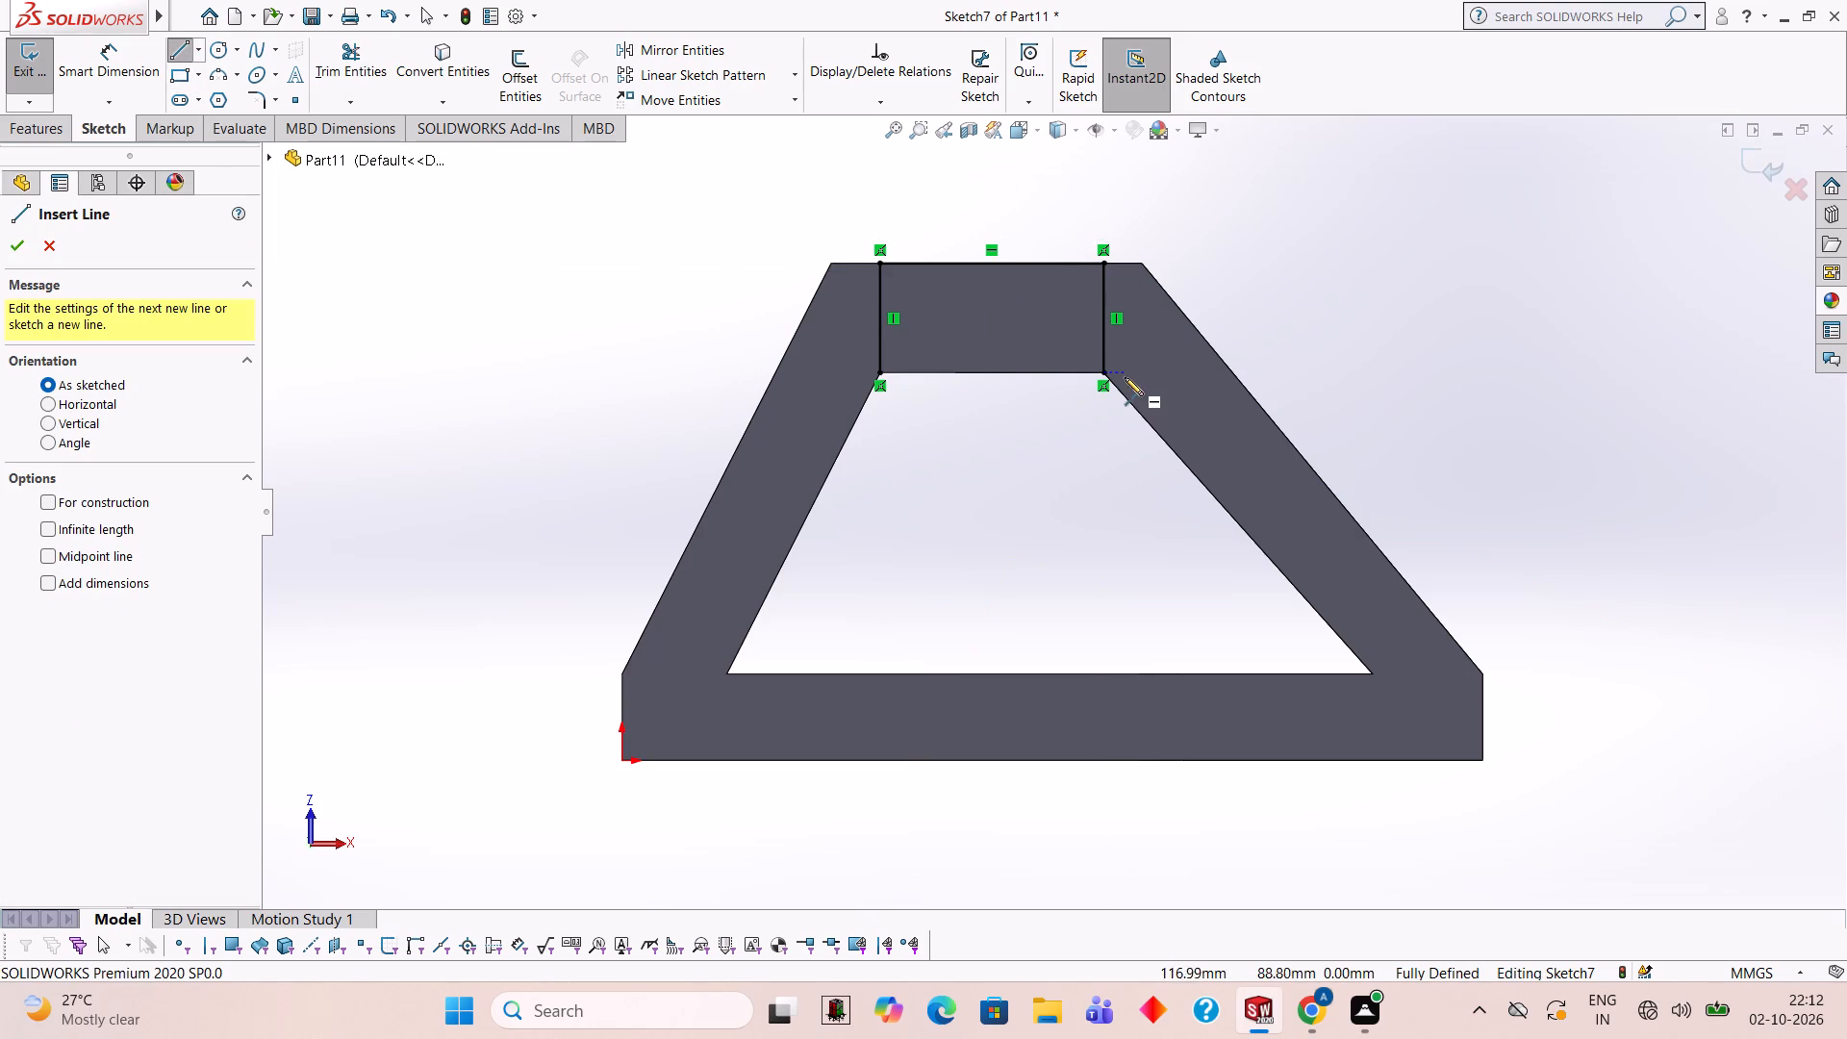
left_click(1108, 371)
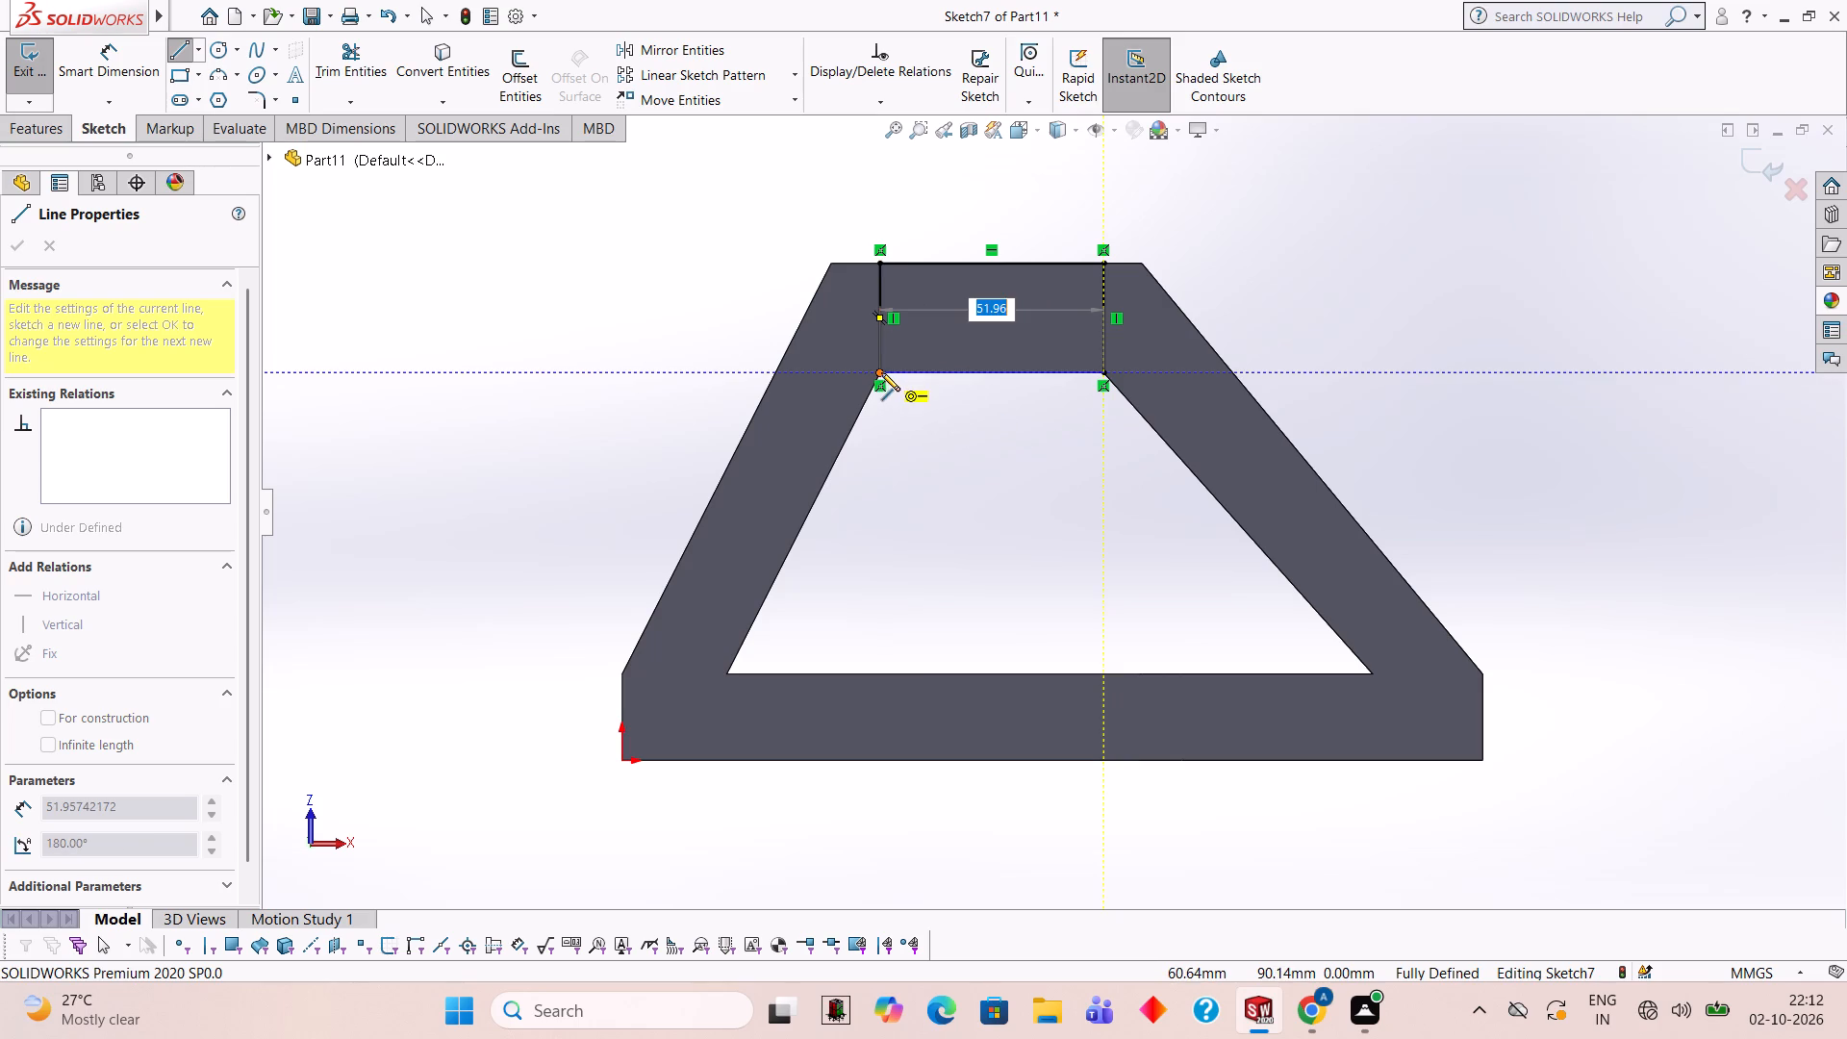
left_click(880, 370)
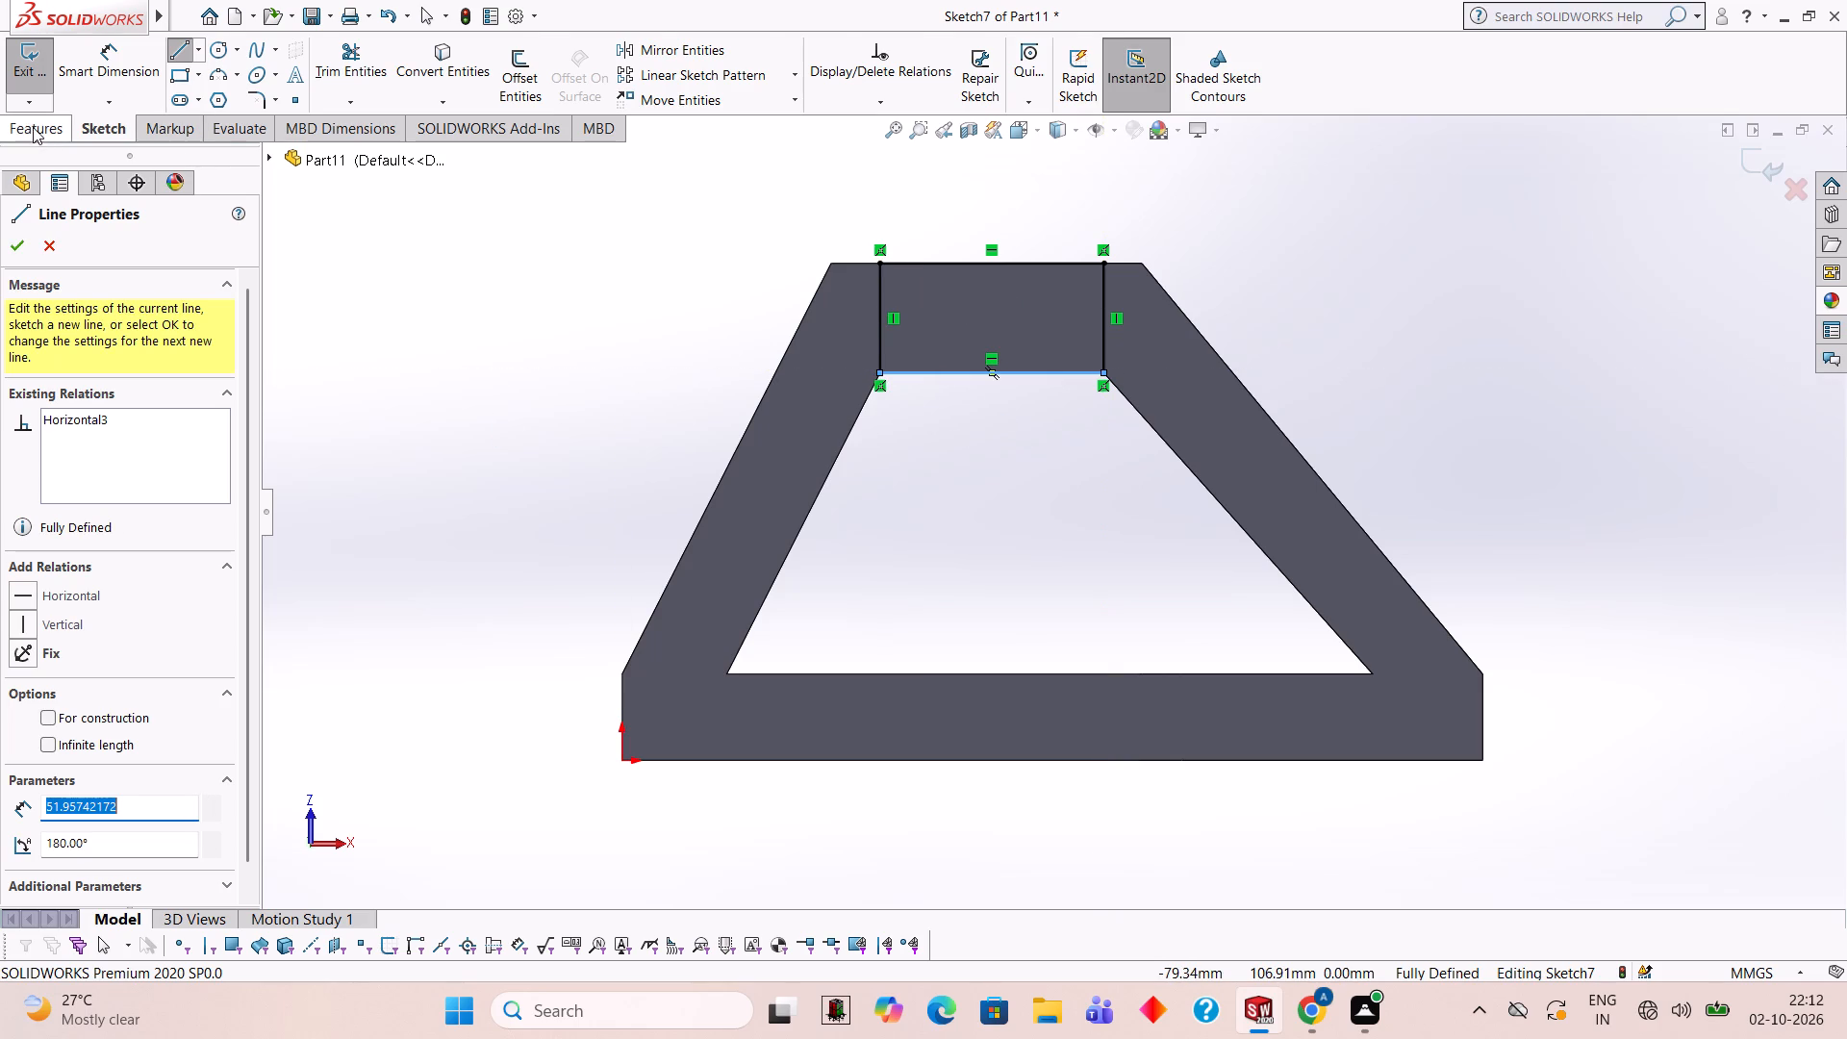
Cut the rectangle 200 mm blind through the frame's top section with Extruded Cut.
left_click(33, 126)
left_click(347, 94)
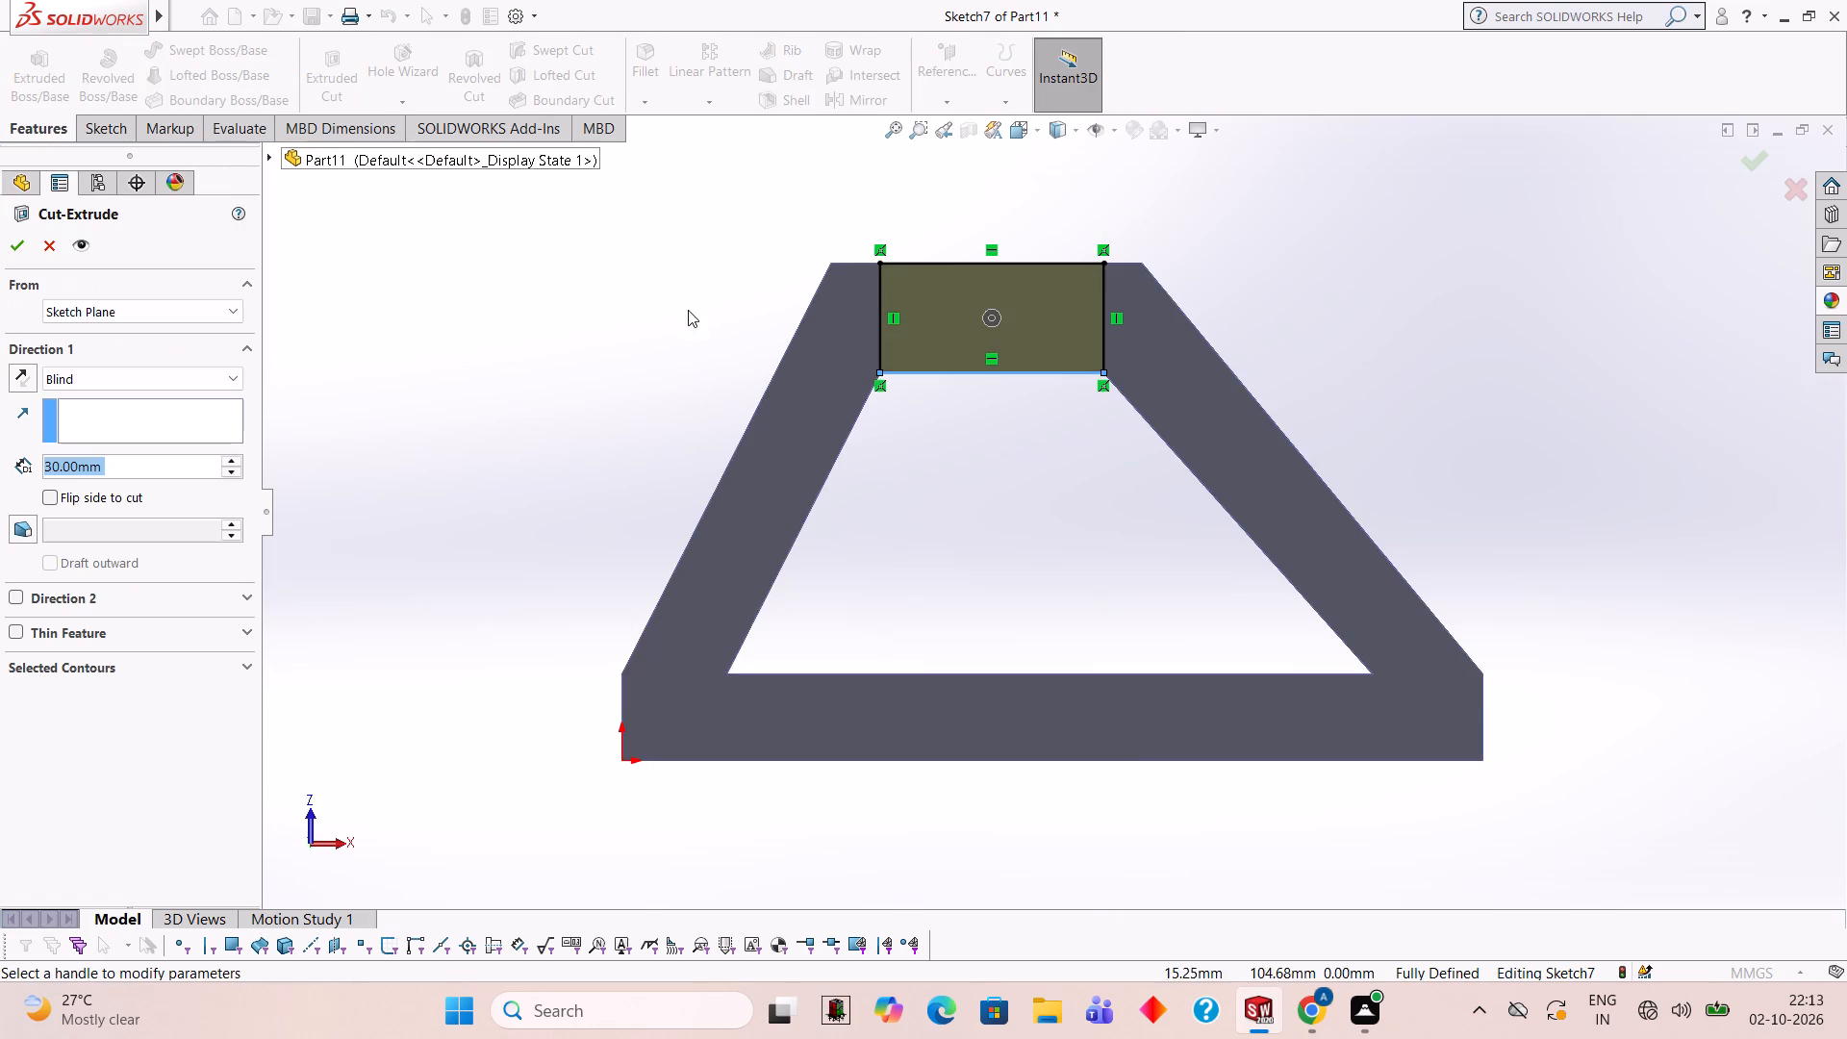
middle_click_drag(690, 316, 664, 581)
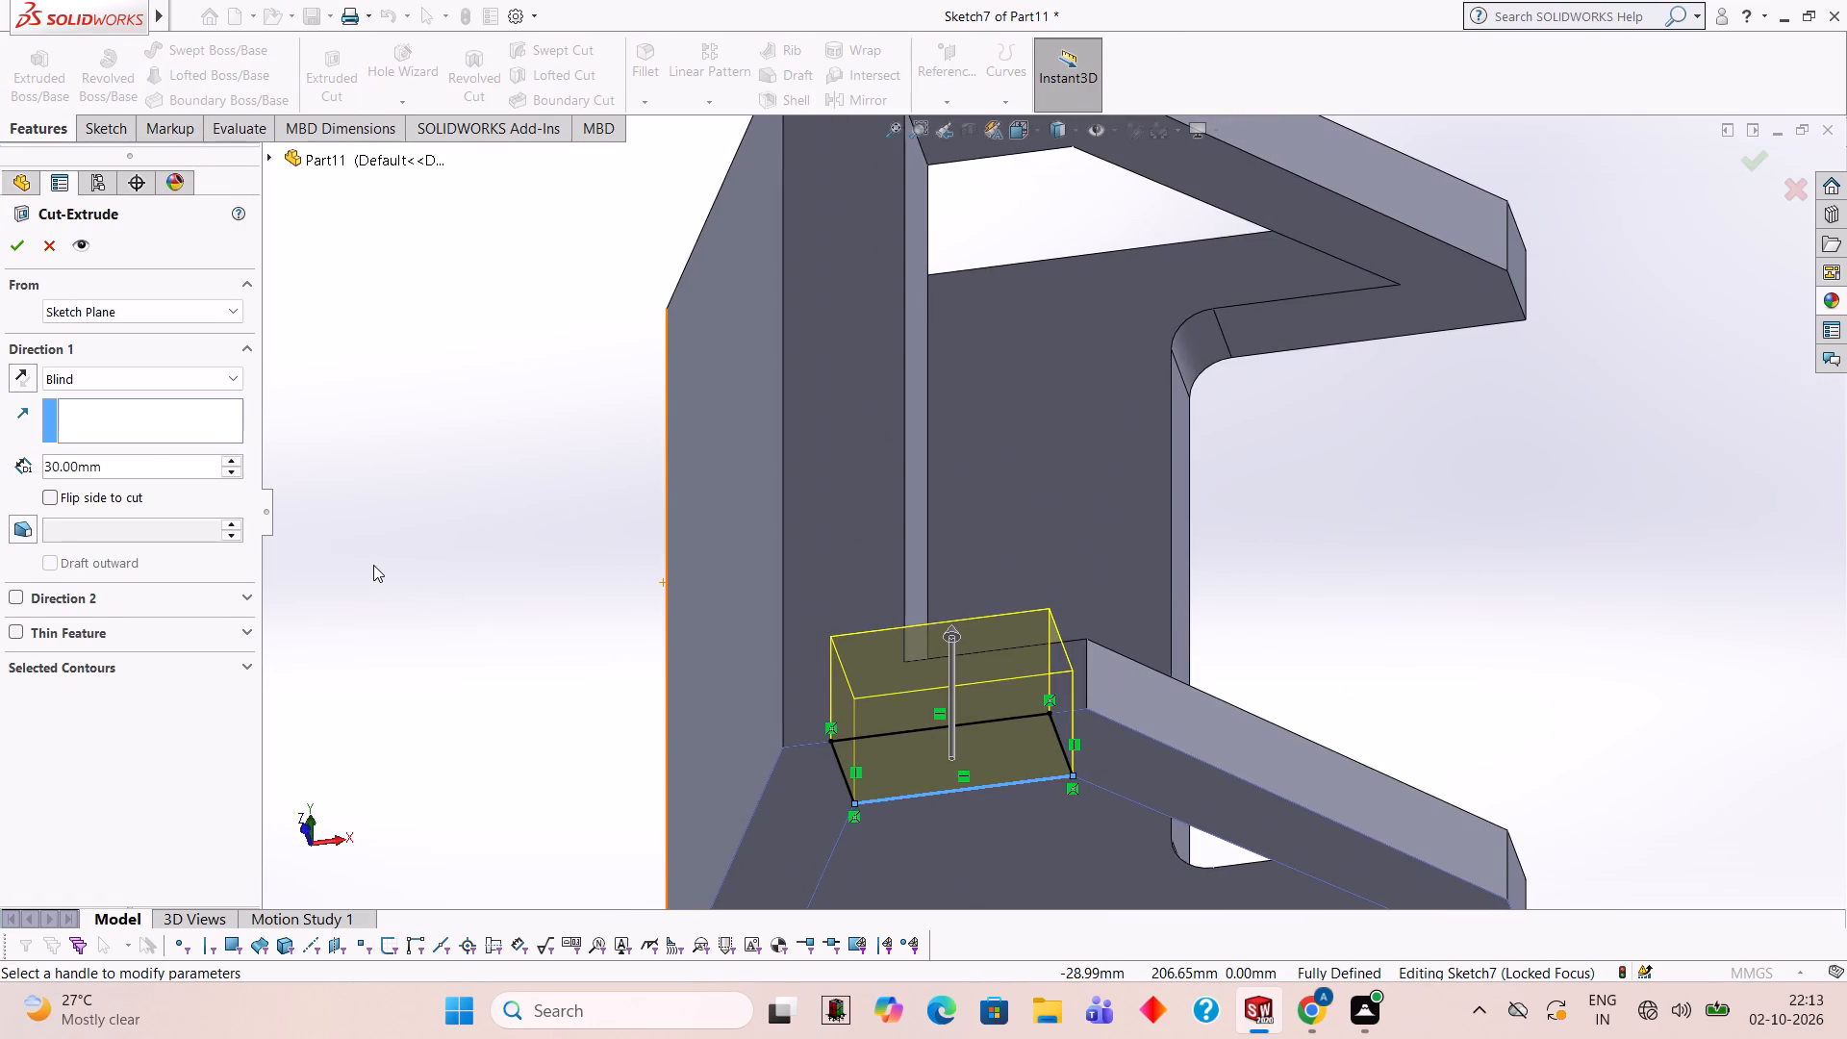
left_click(210, 473)
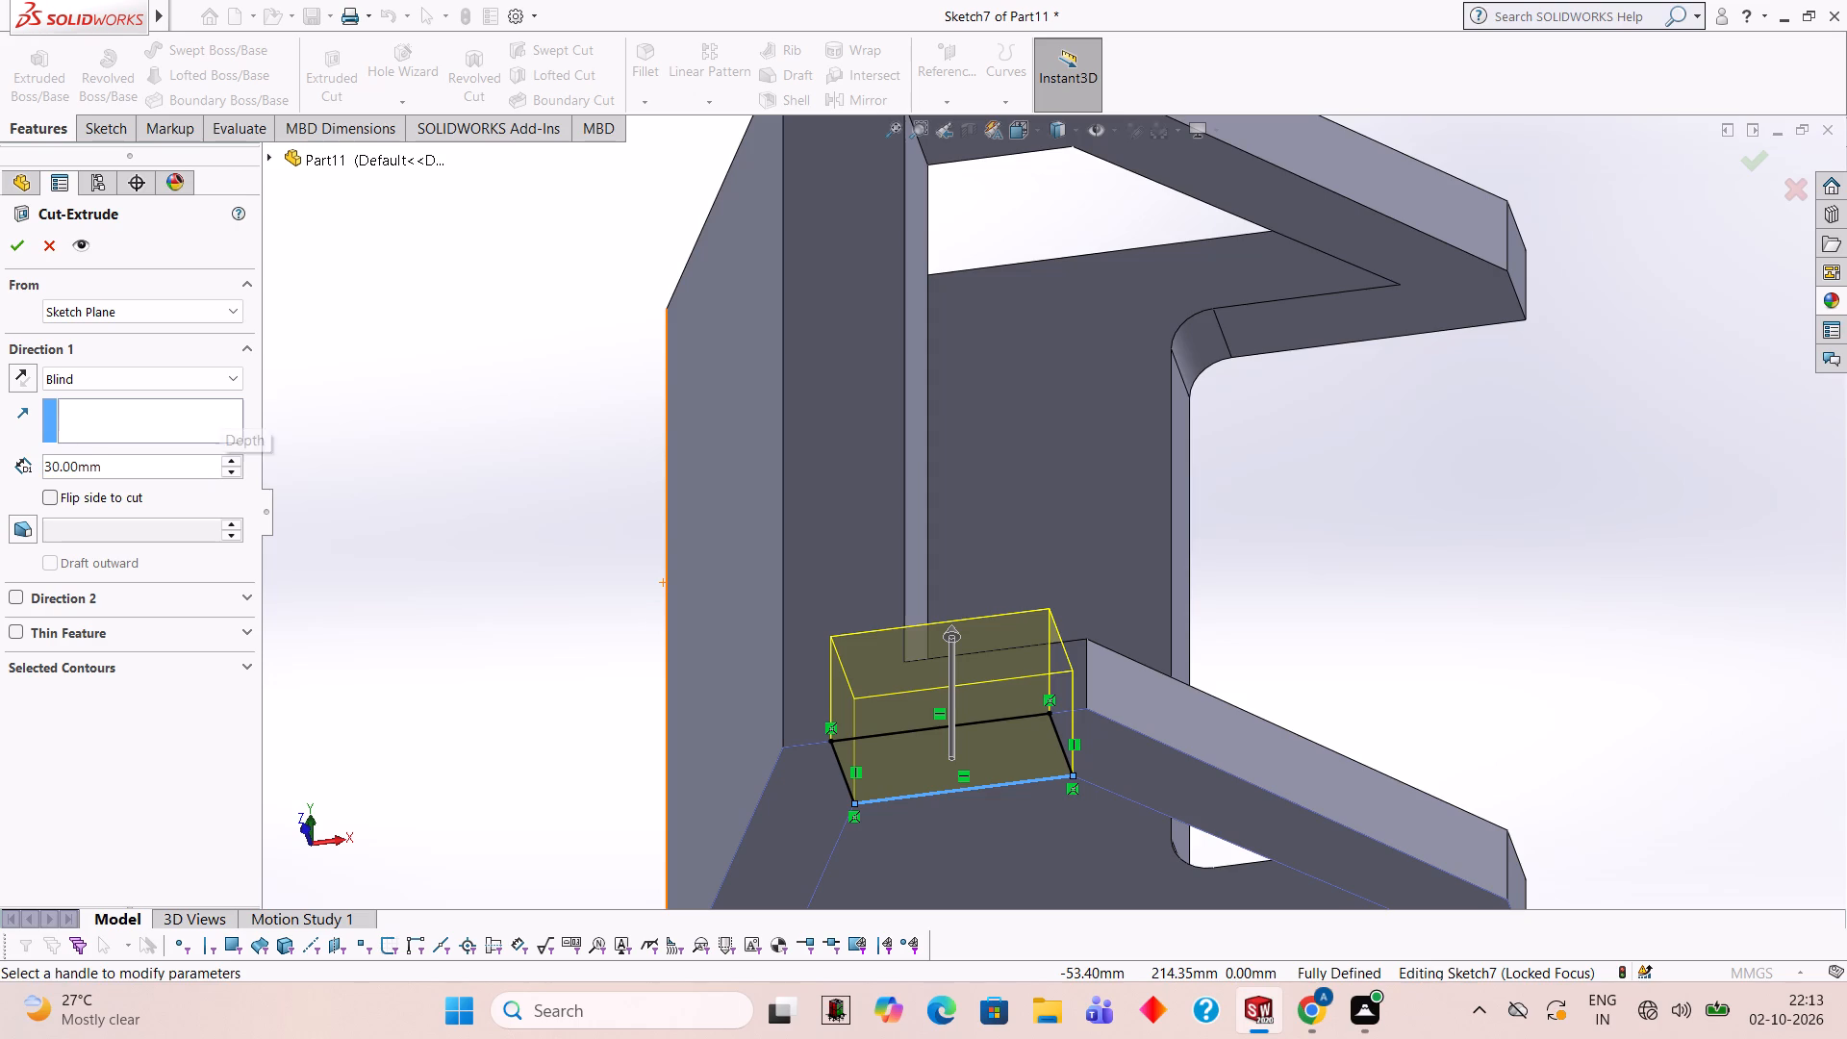
key("BackSpace")
key("BackSpace")
key("BackSpace")
key("BackSpace")
key("BackSpace")
key("BackSpace")
key("BackSpace")
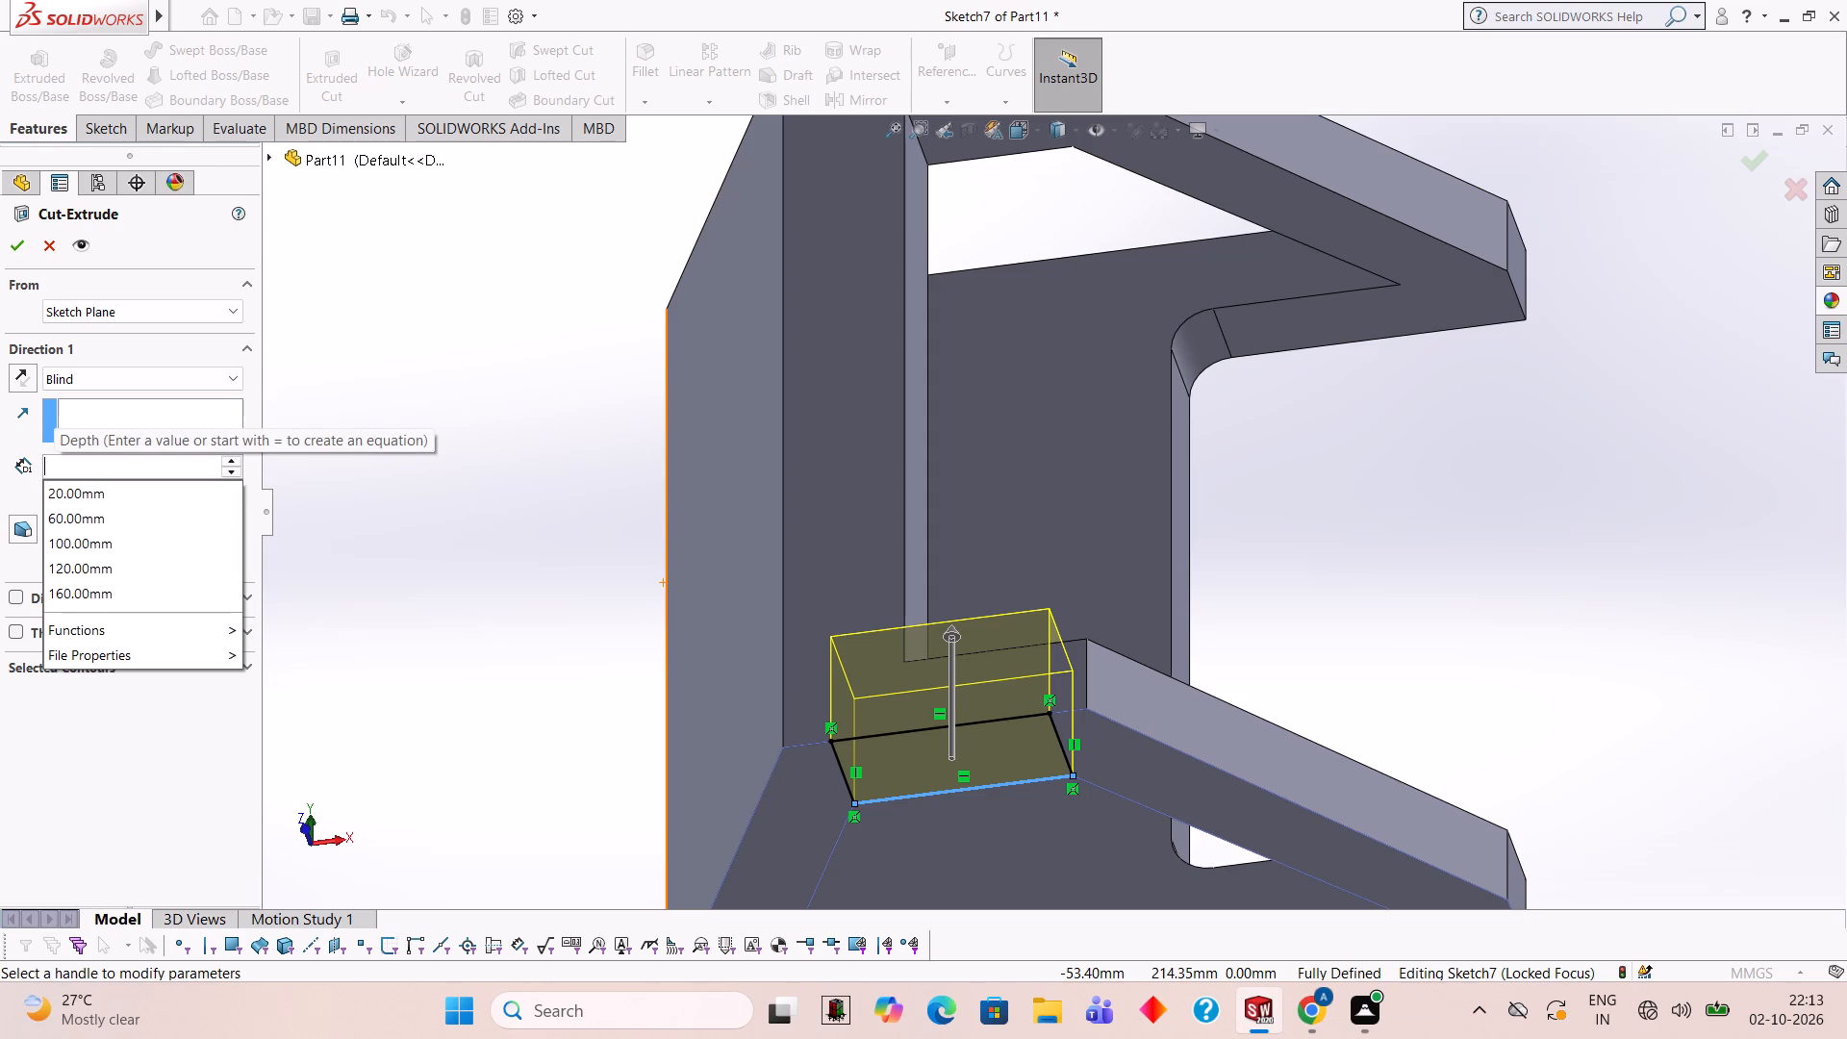
type("200")
key("Return")
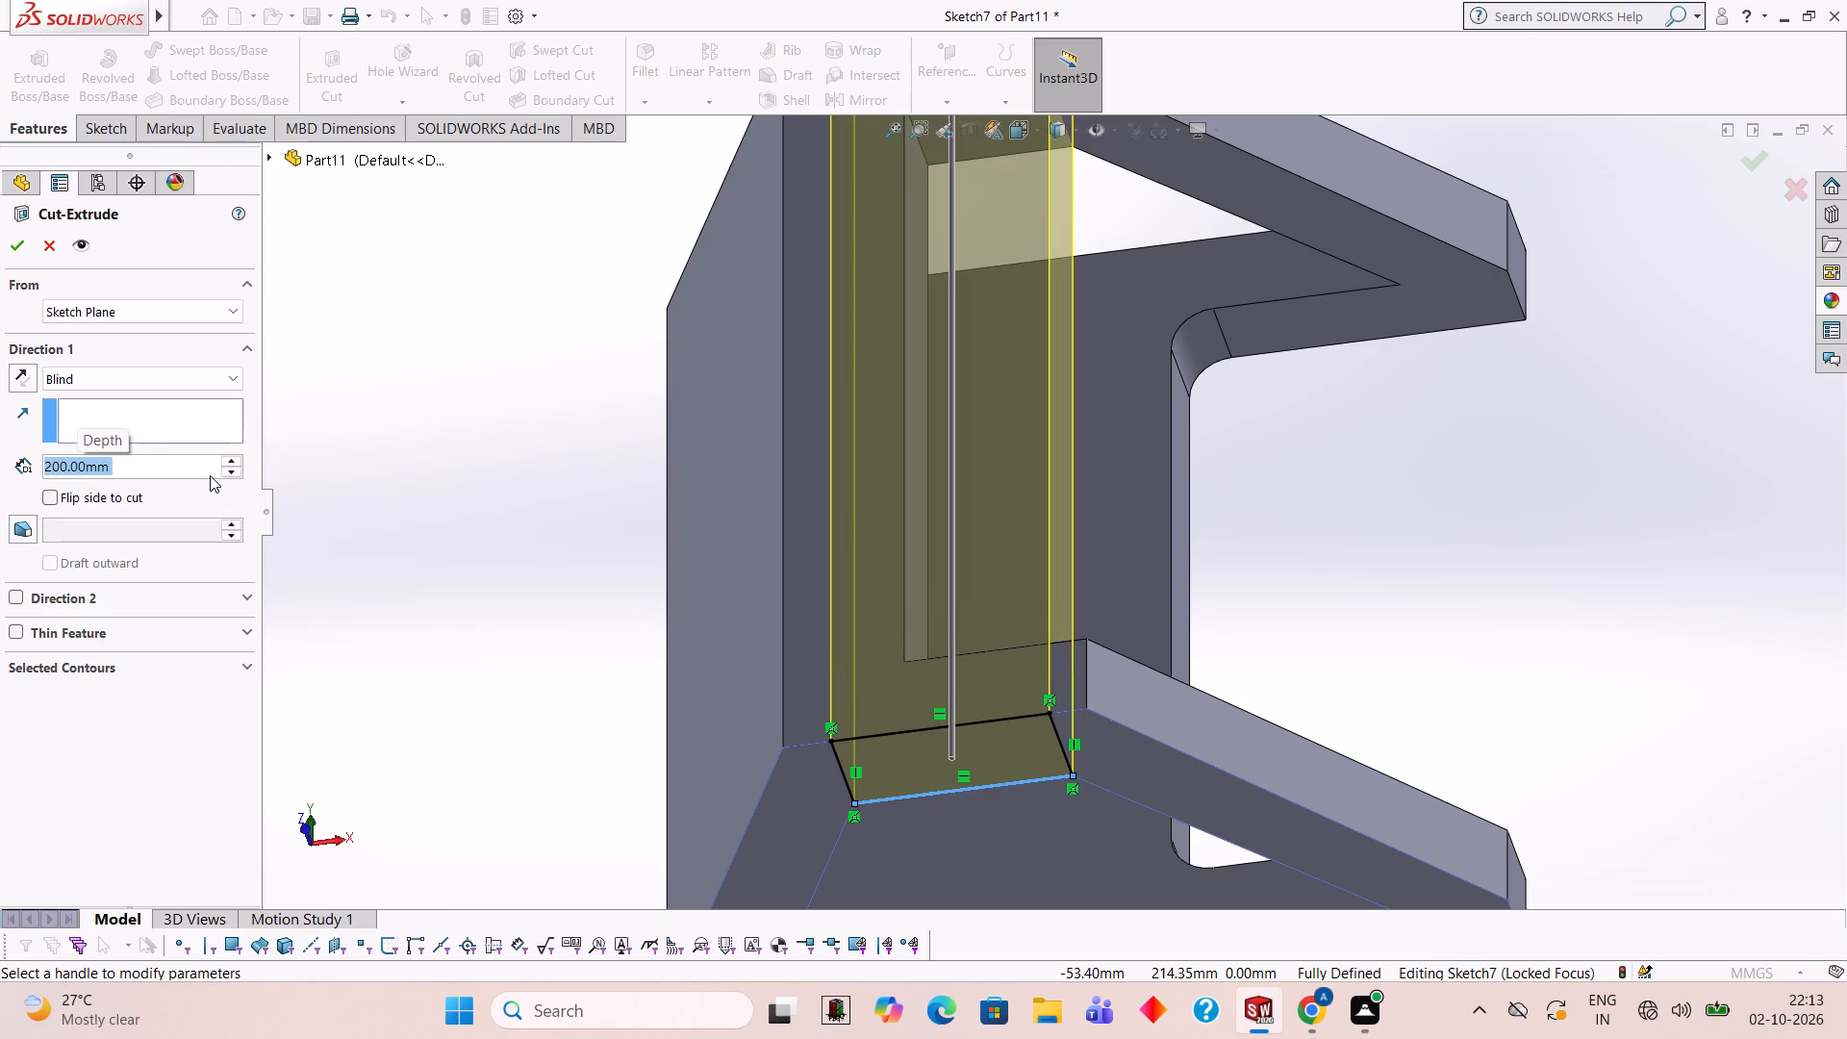
left_click(11, 251)
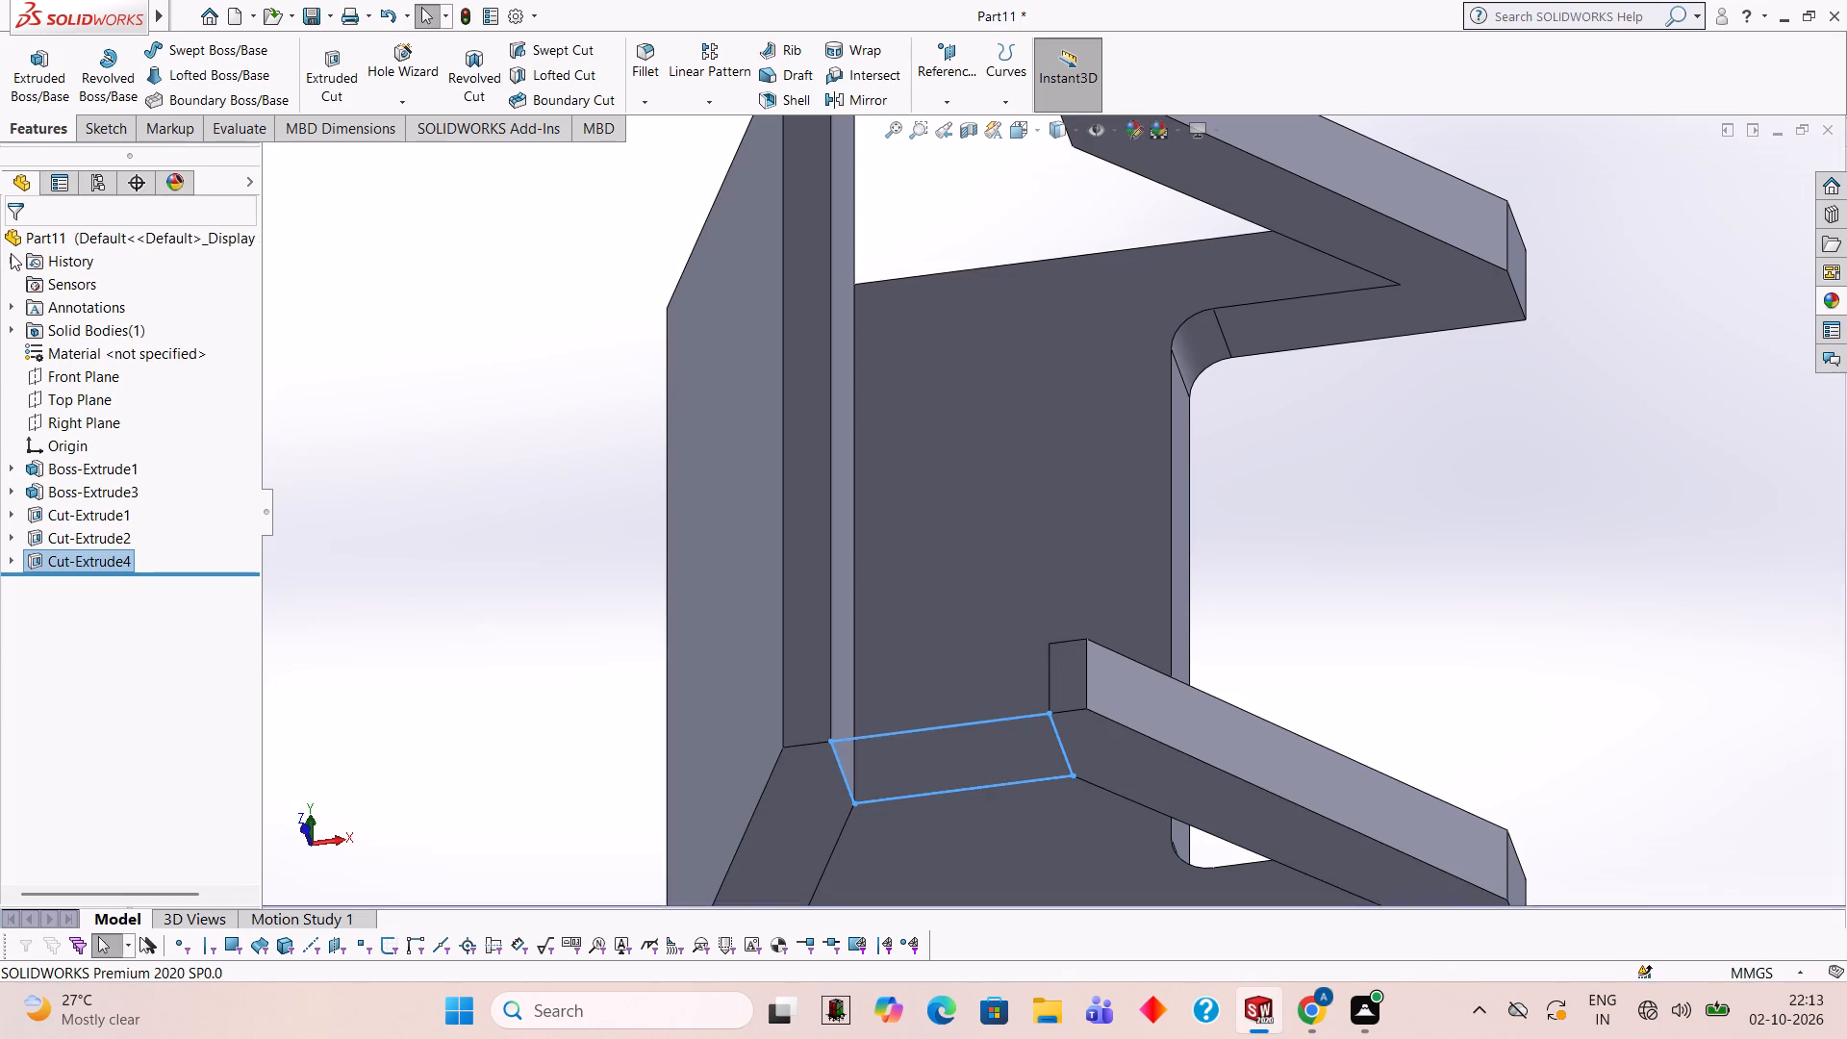
On the sloped wall's narrow top face, start a C-profile: line across to the opposite arm's top corner, 20 mm along the arm, about 33 mm back.
left_click(427, 375)
middle_click_drag(513, 441, 547, 392)
scroll(568, 476, "up", 3)
middle_click_drag(568, 475, 568, 474)
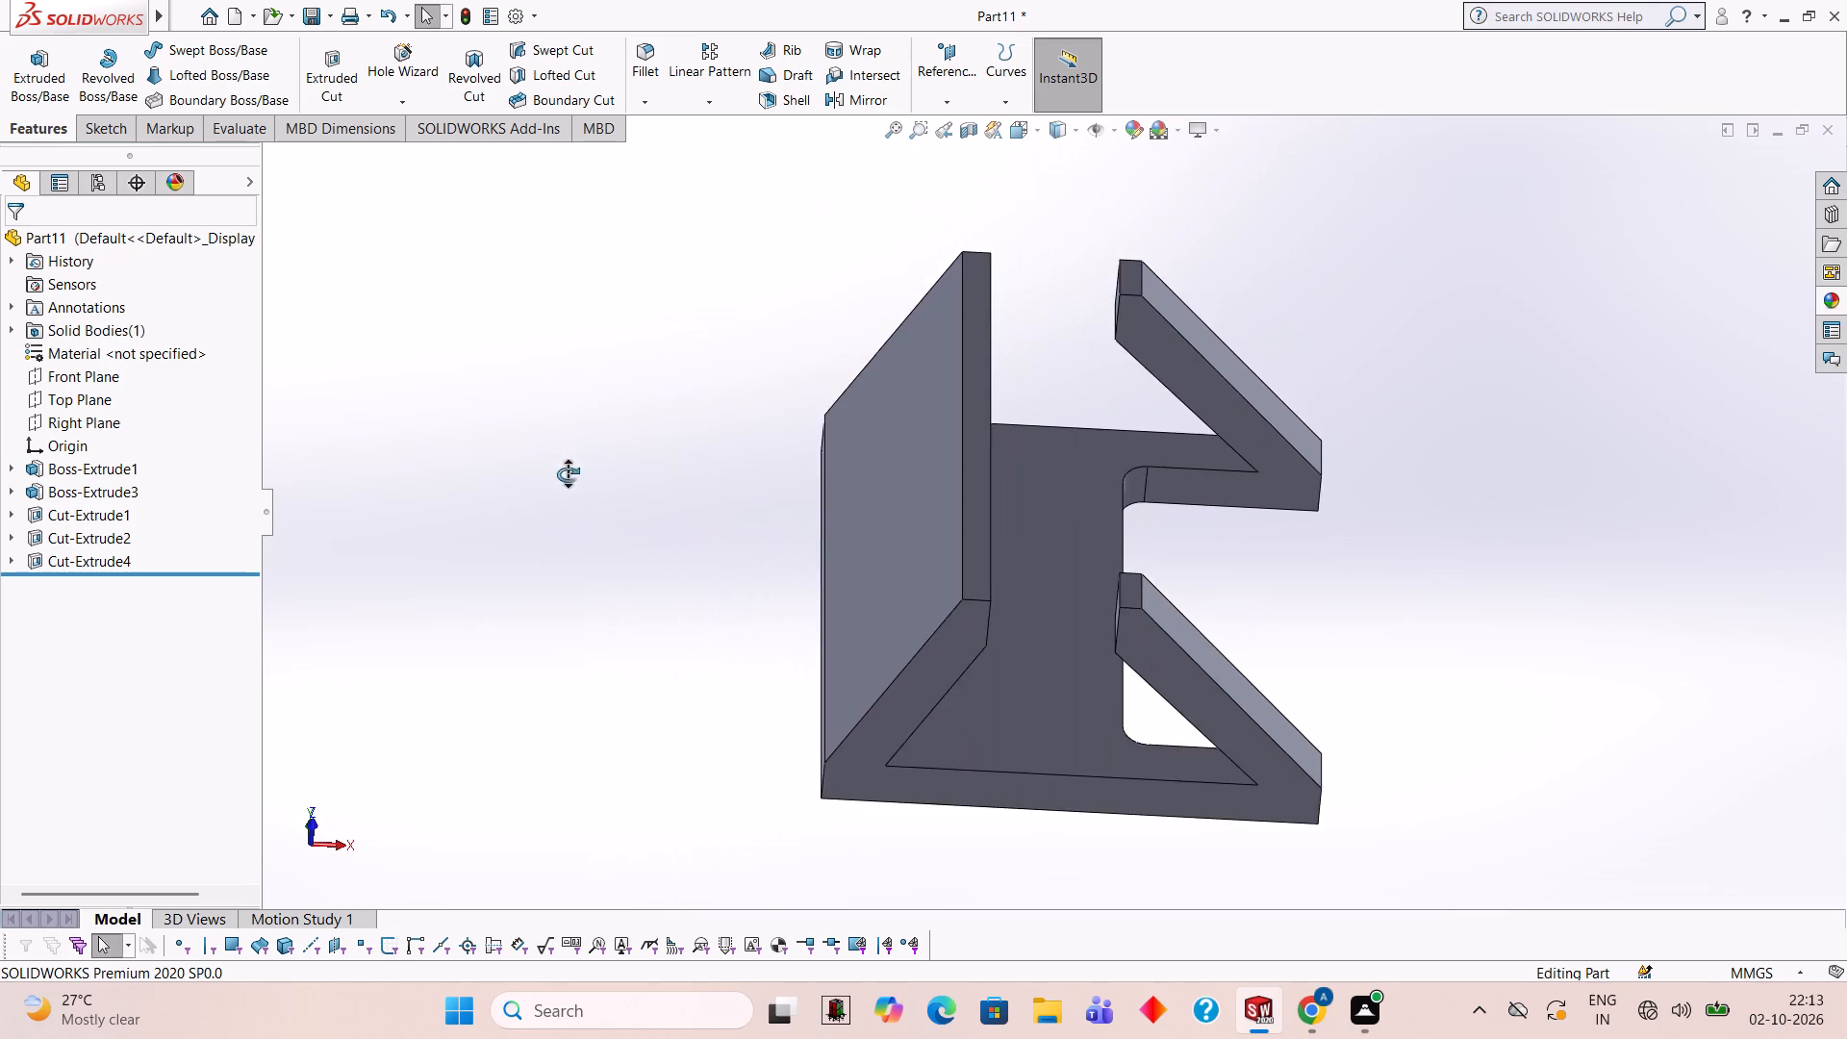
middle_click_drag(568, 474, 558, 588)
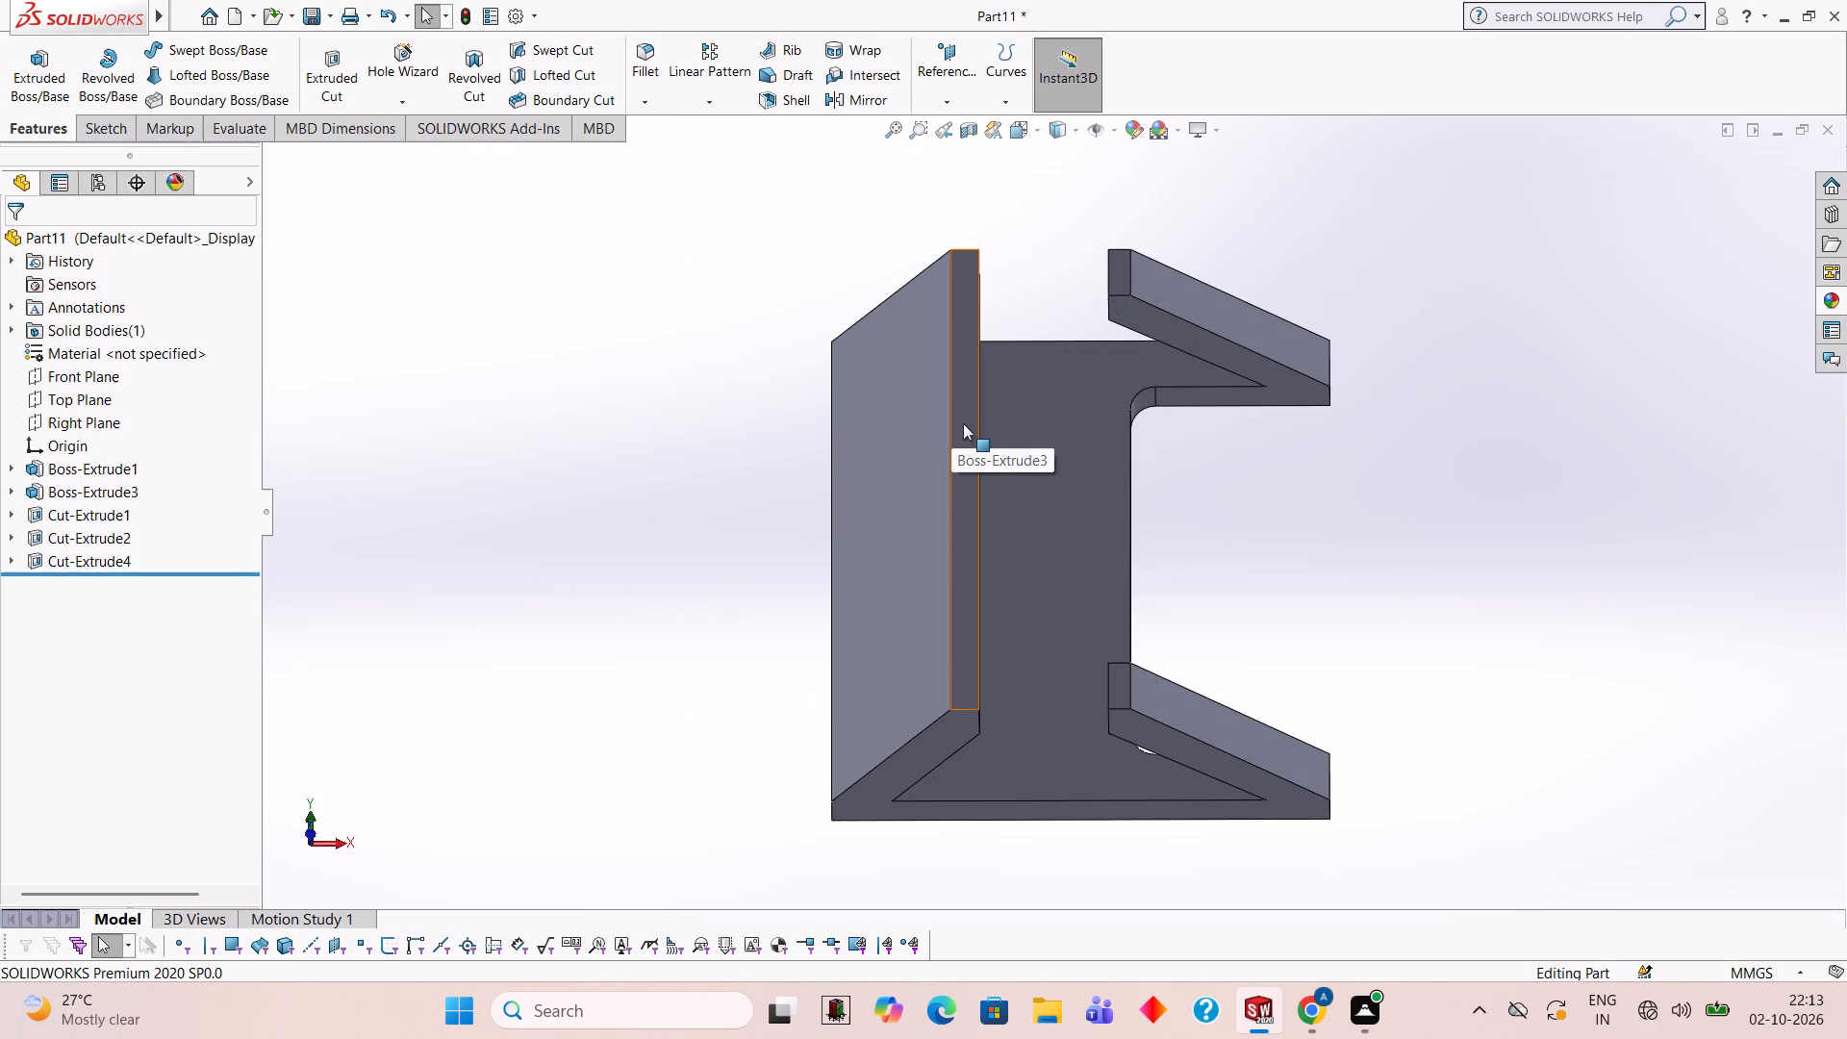
left_click(963, 423)
left_click(1040, 375)
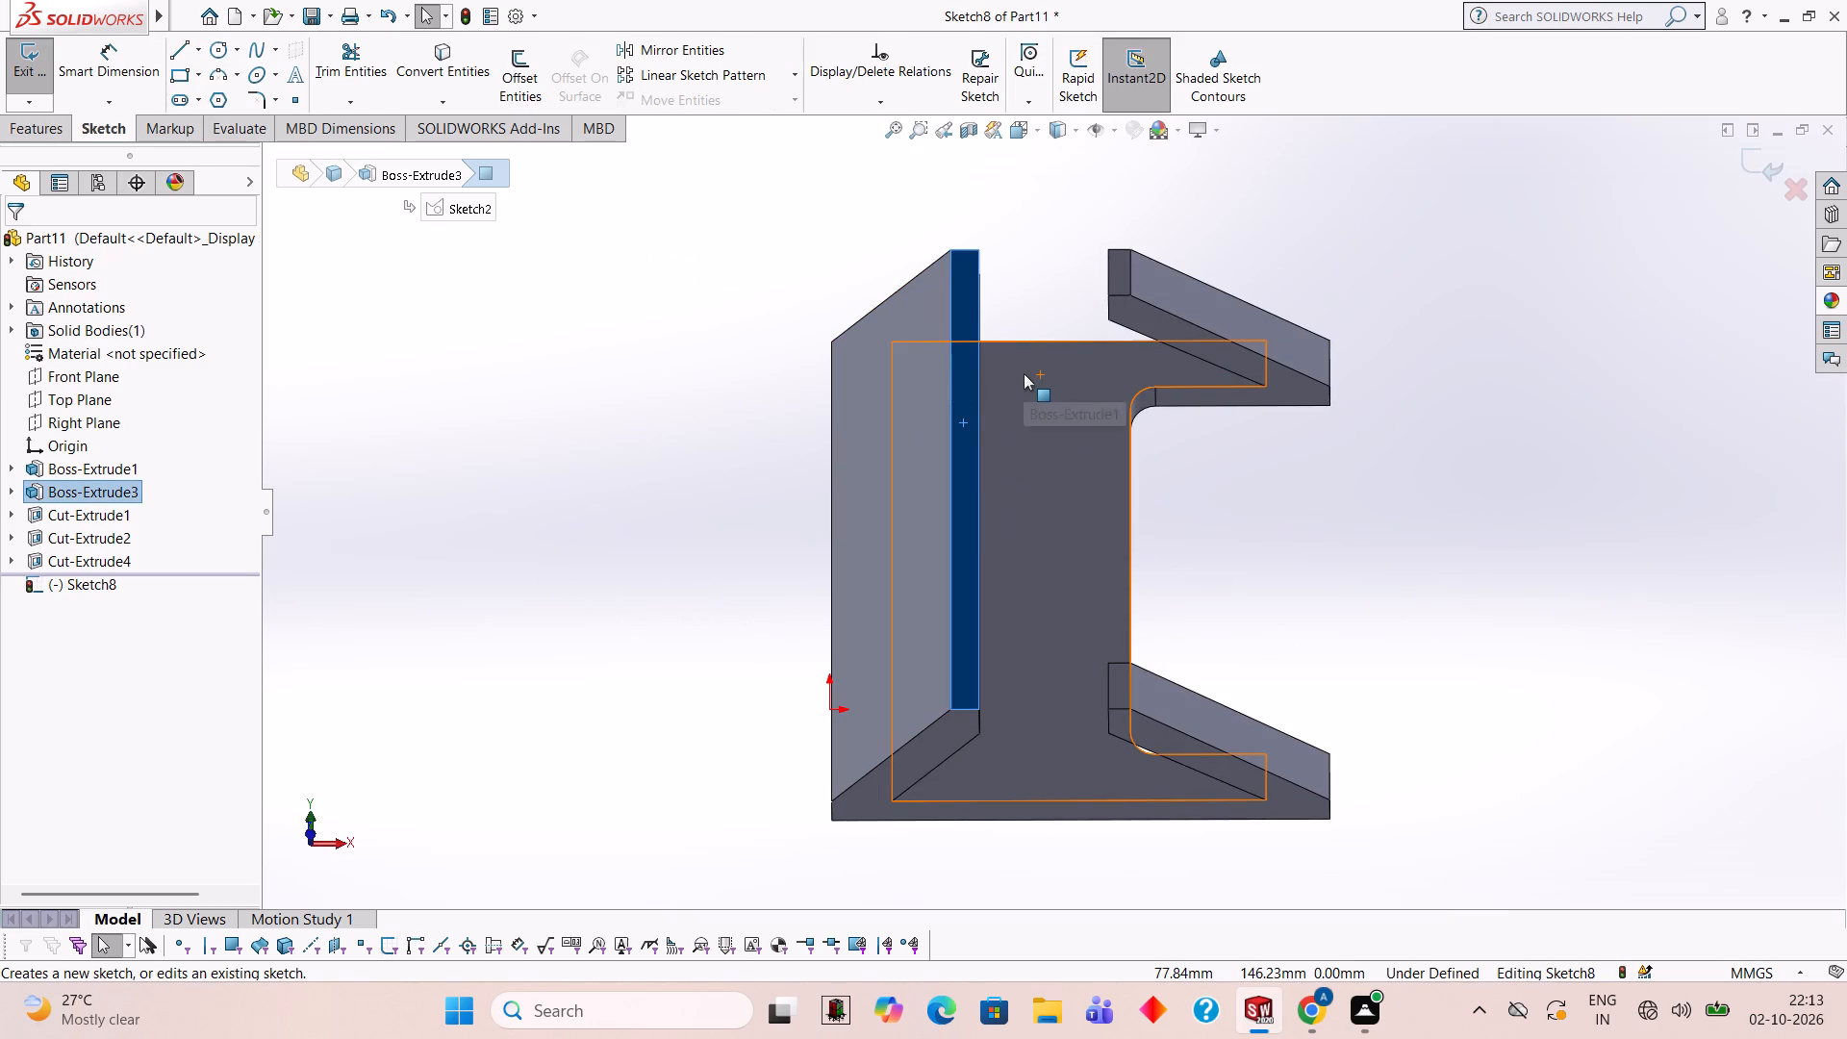
key("ctrl+8")
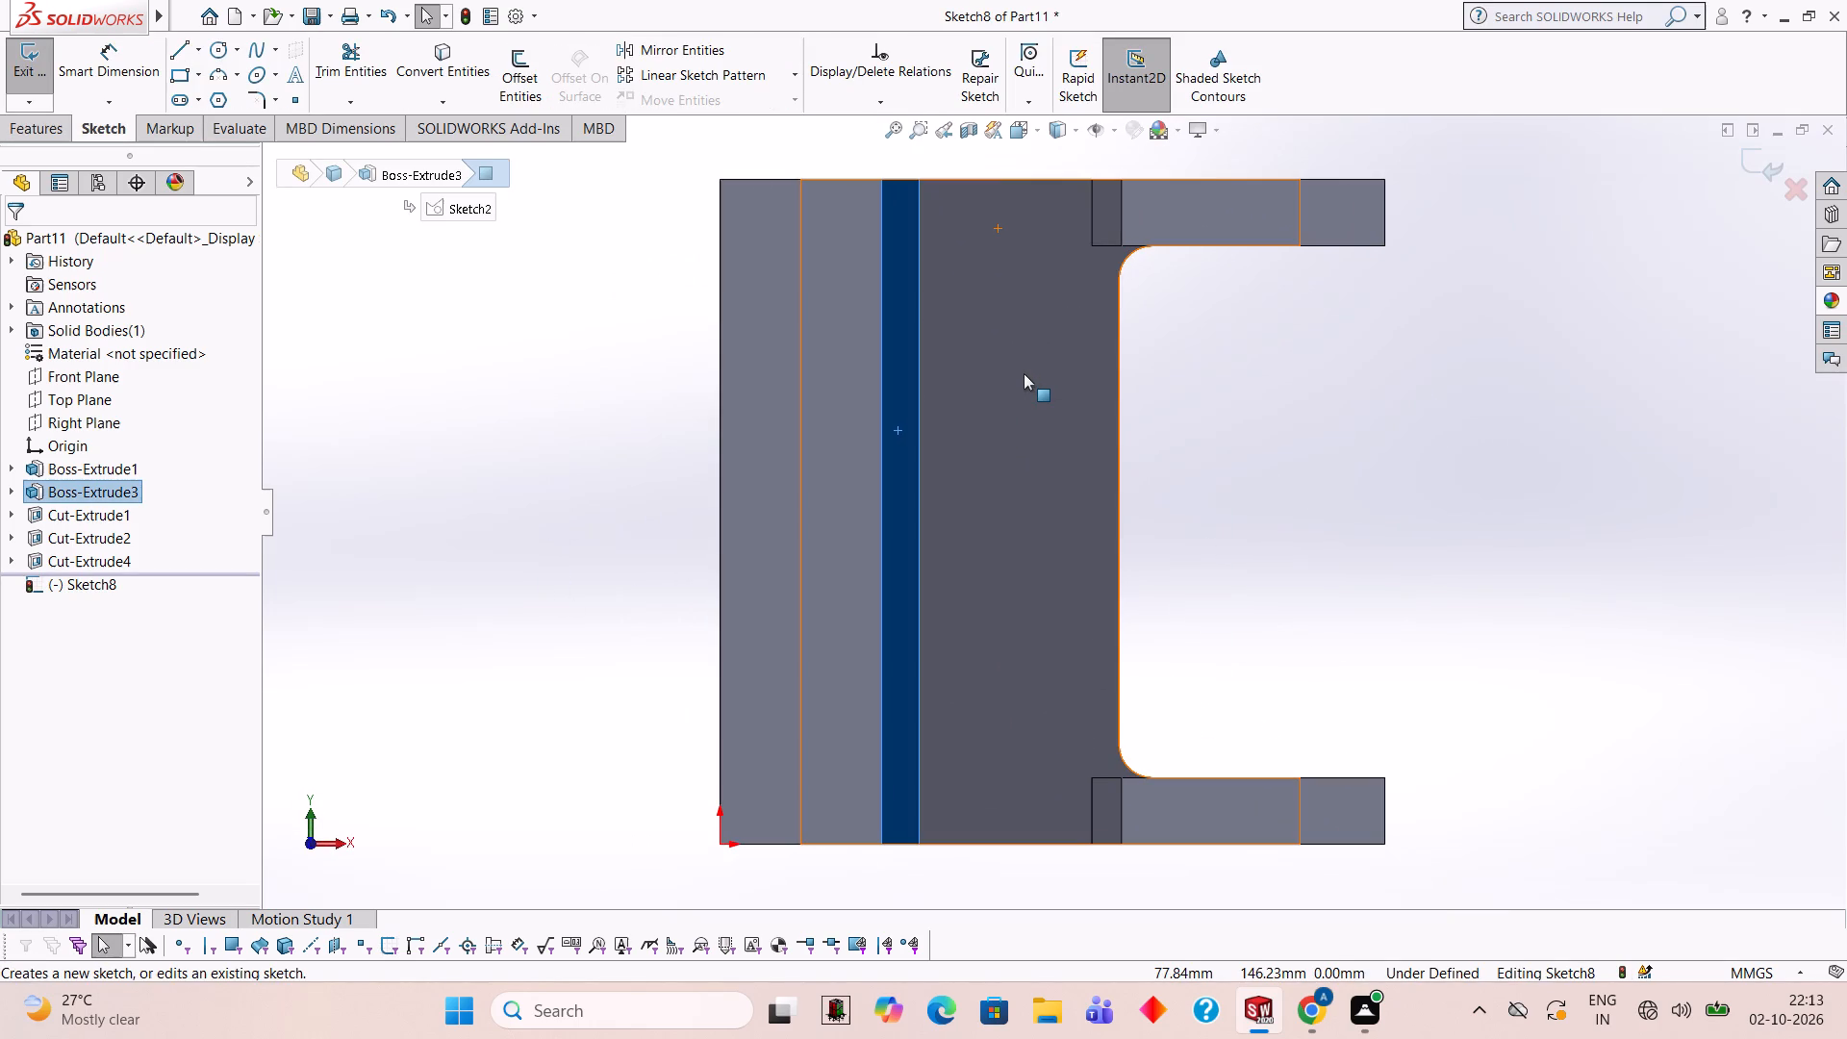
left_click(177, 41)
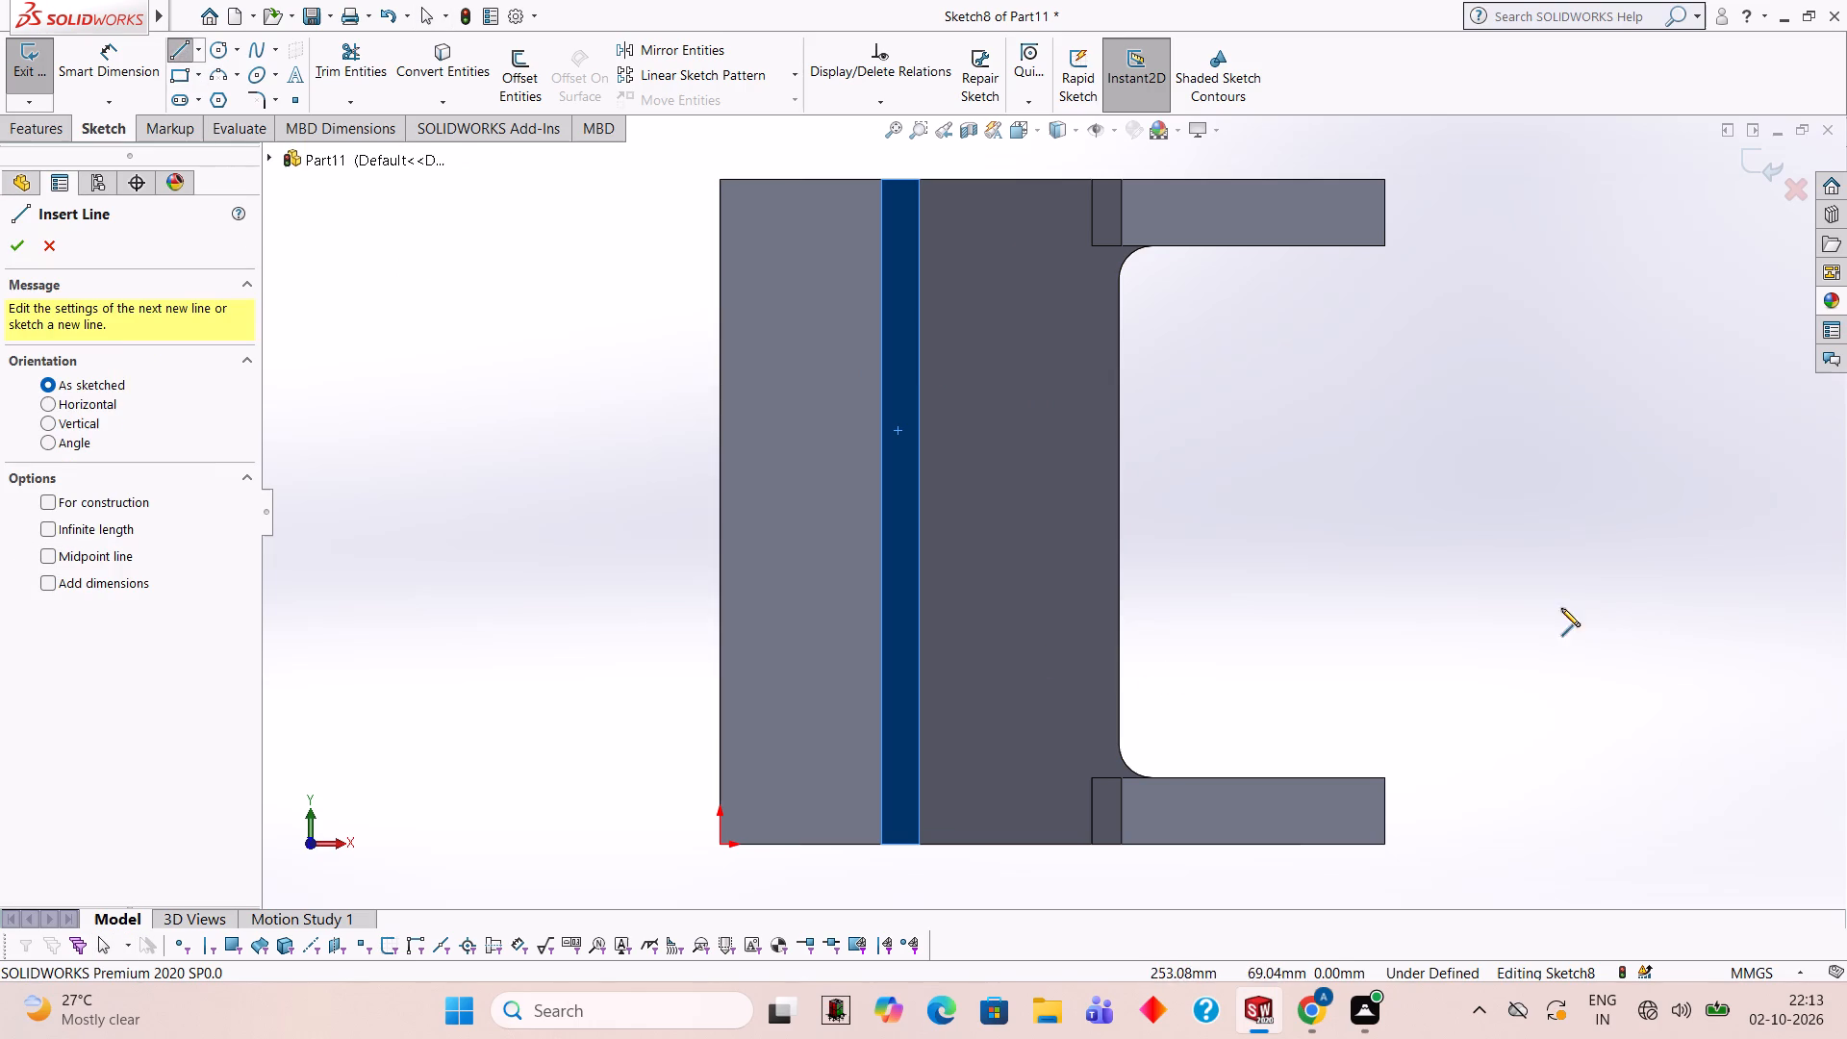
left_click(881, 180)
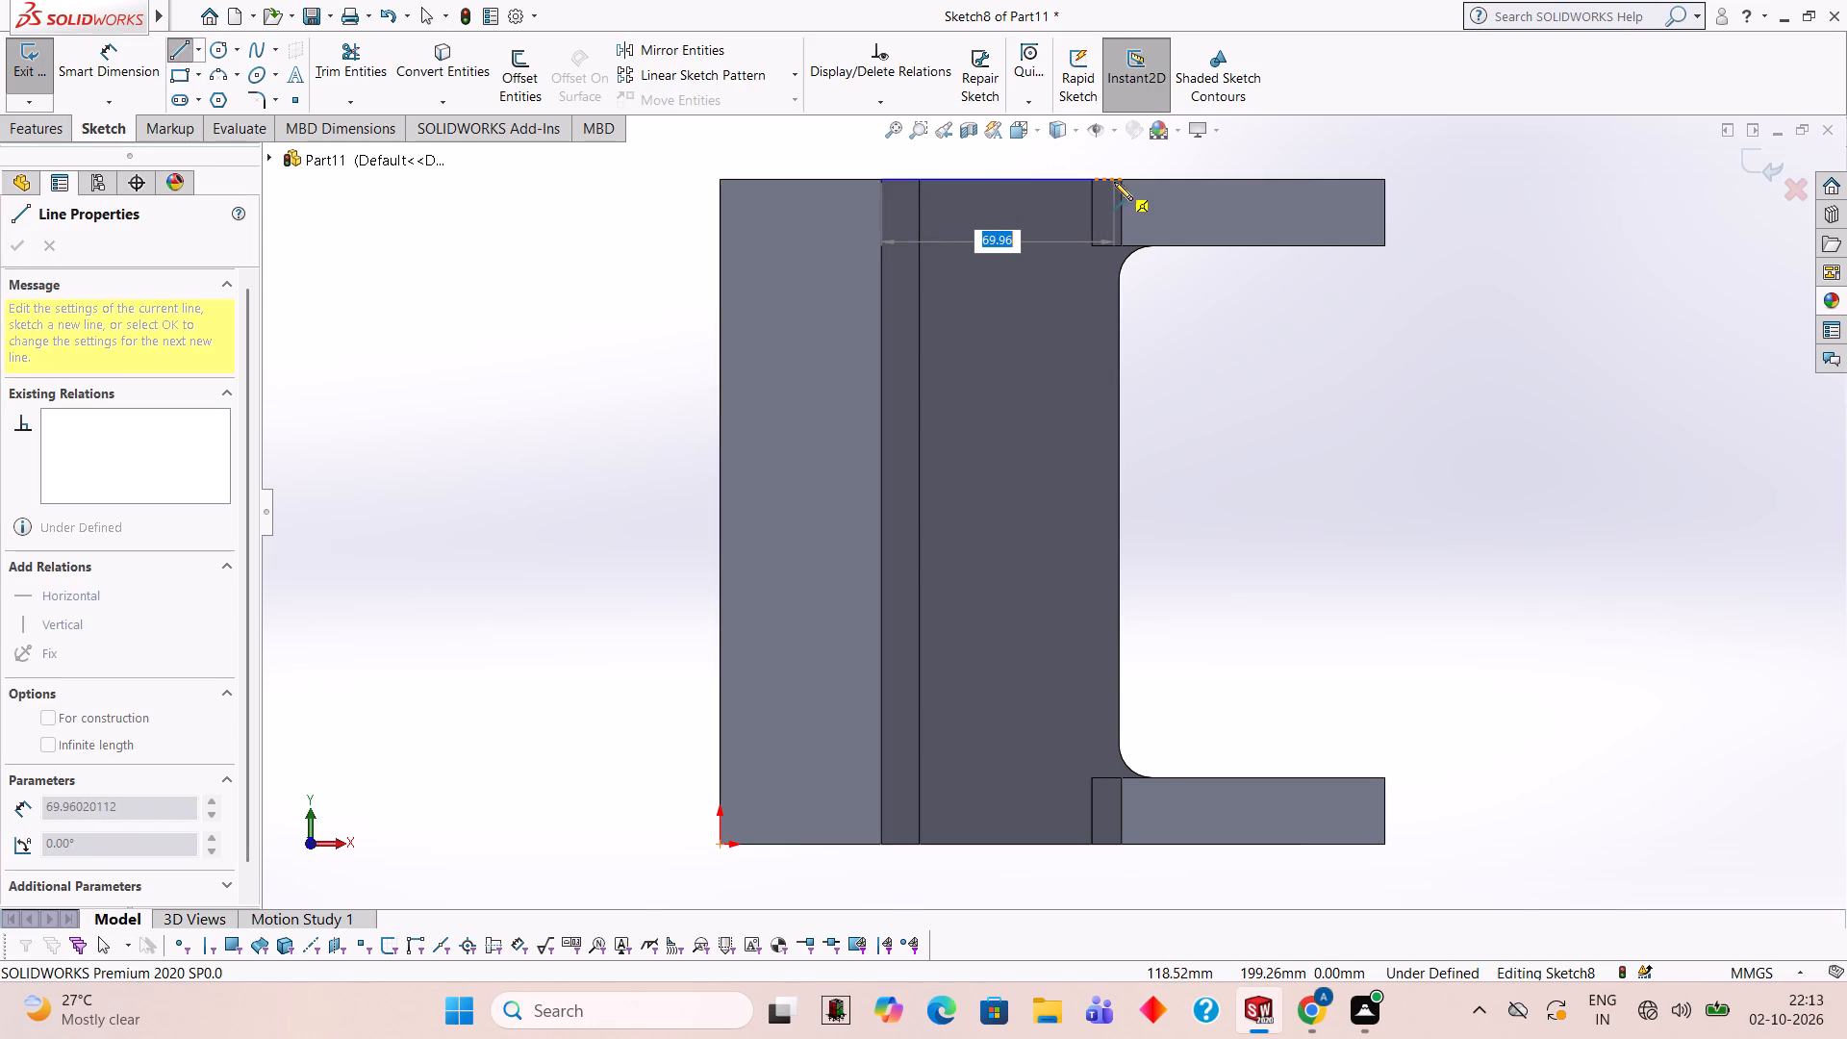
left_click(1122, 176)
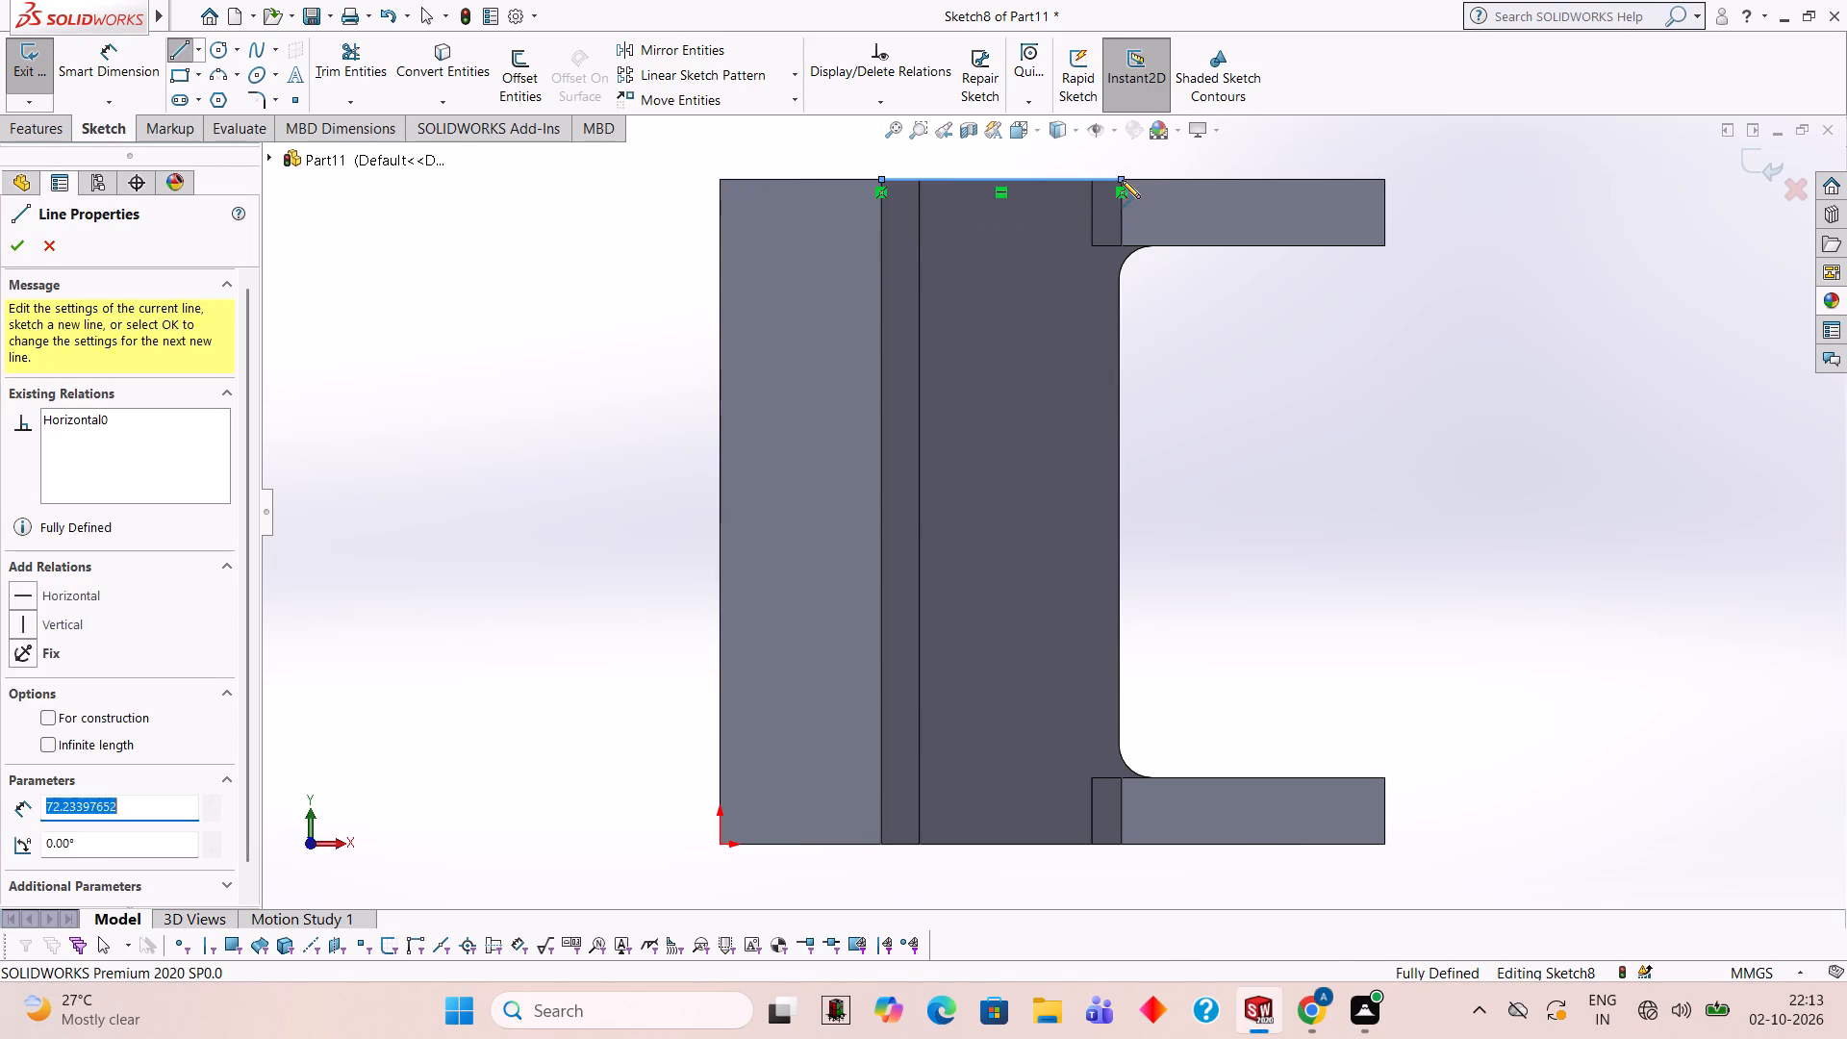
left_click(1120, 245)
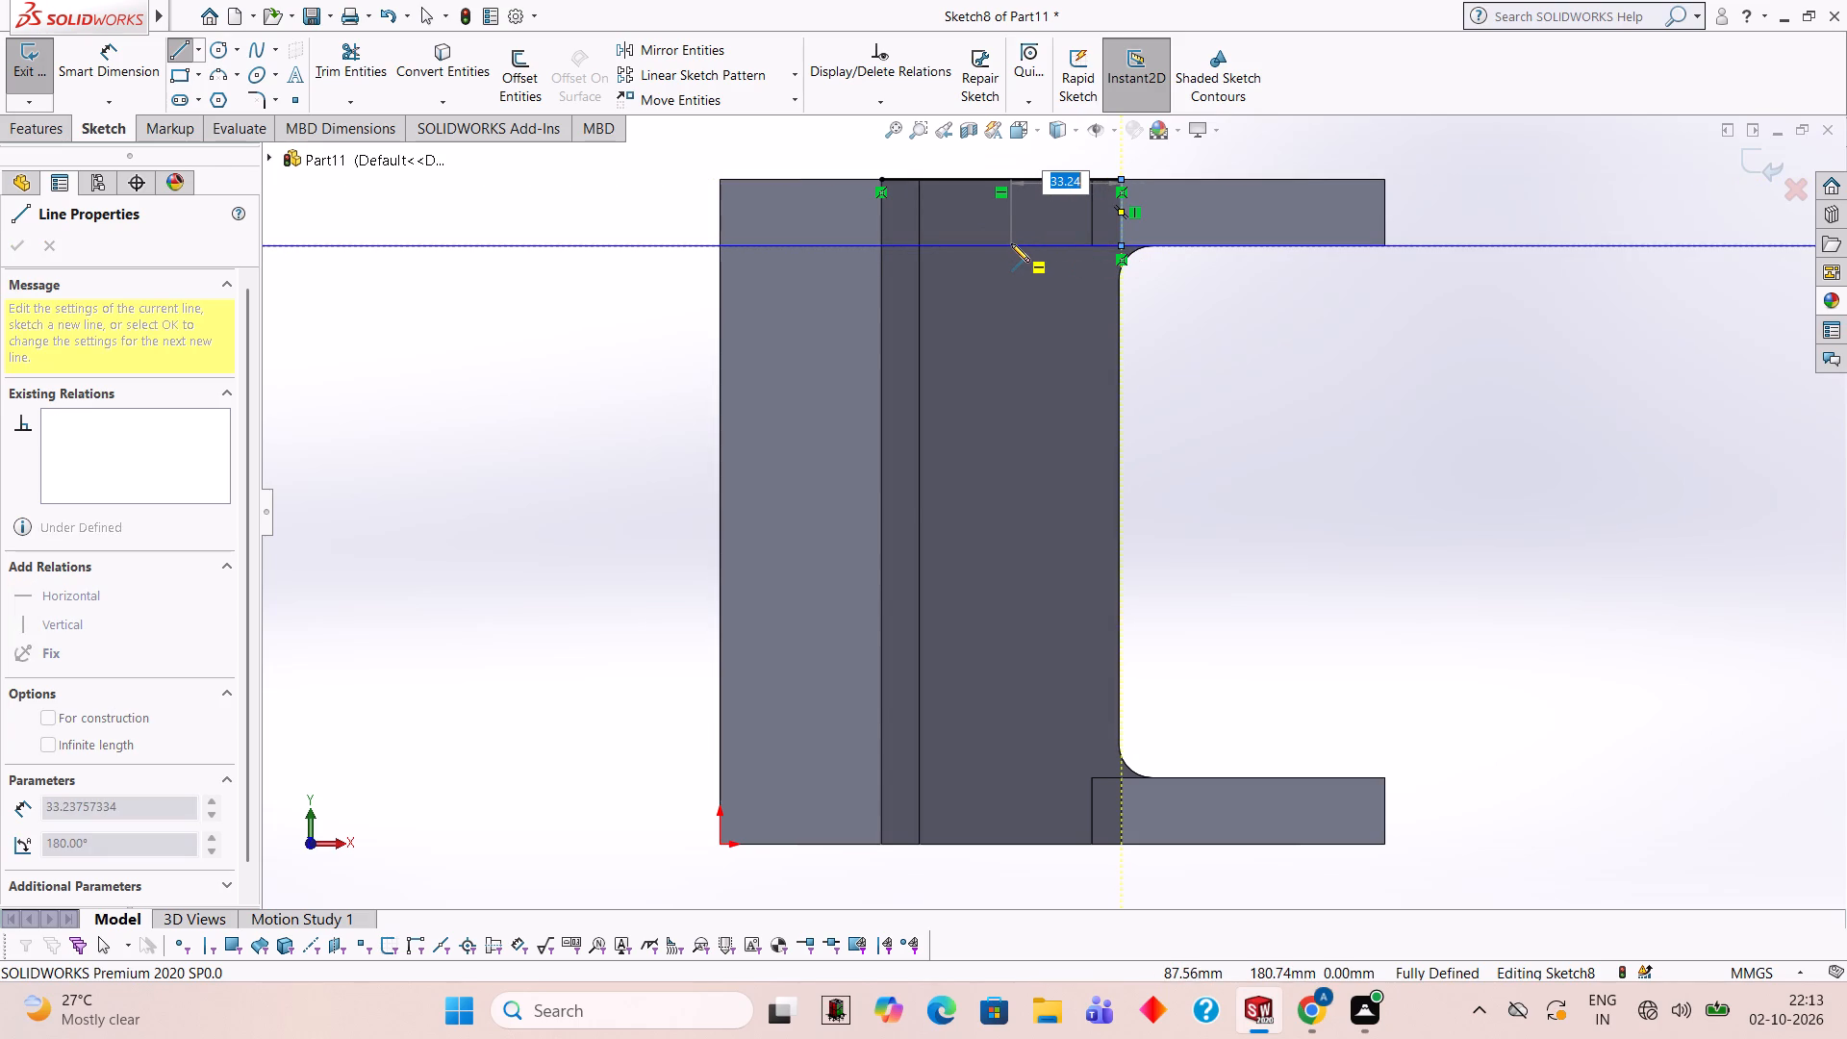
left_click(1011, 243)
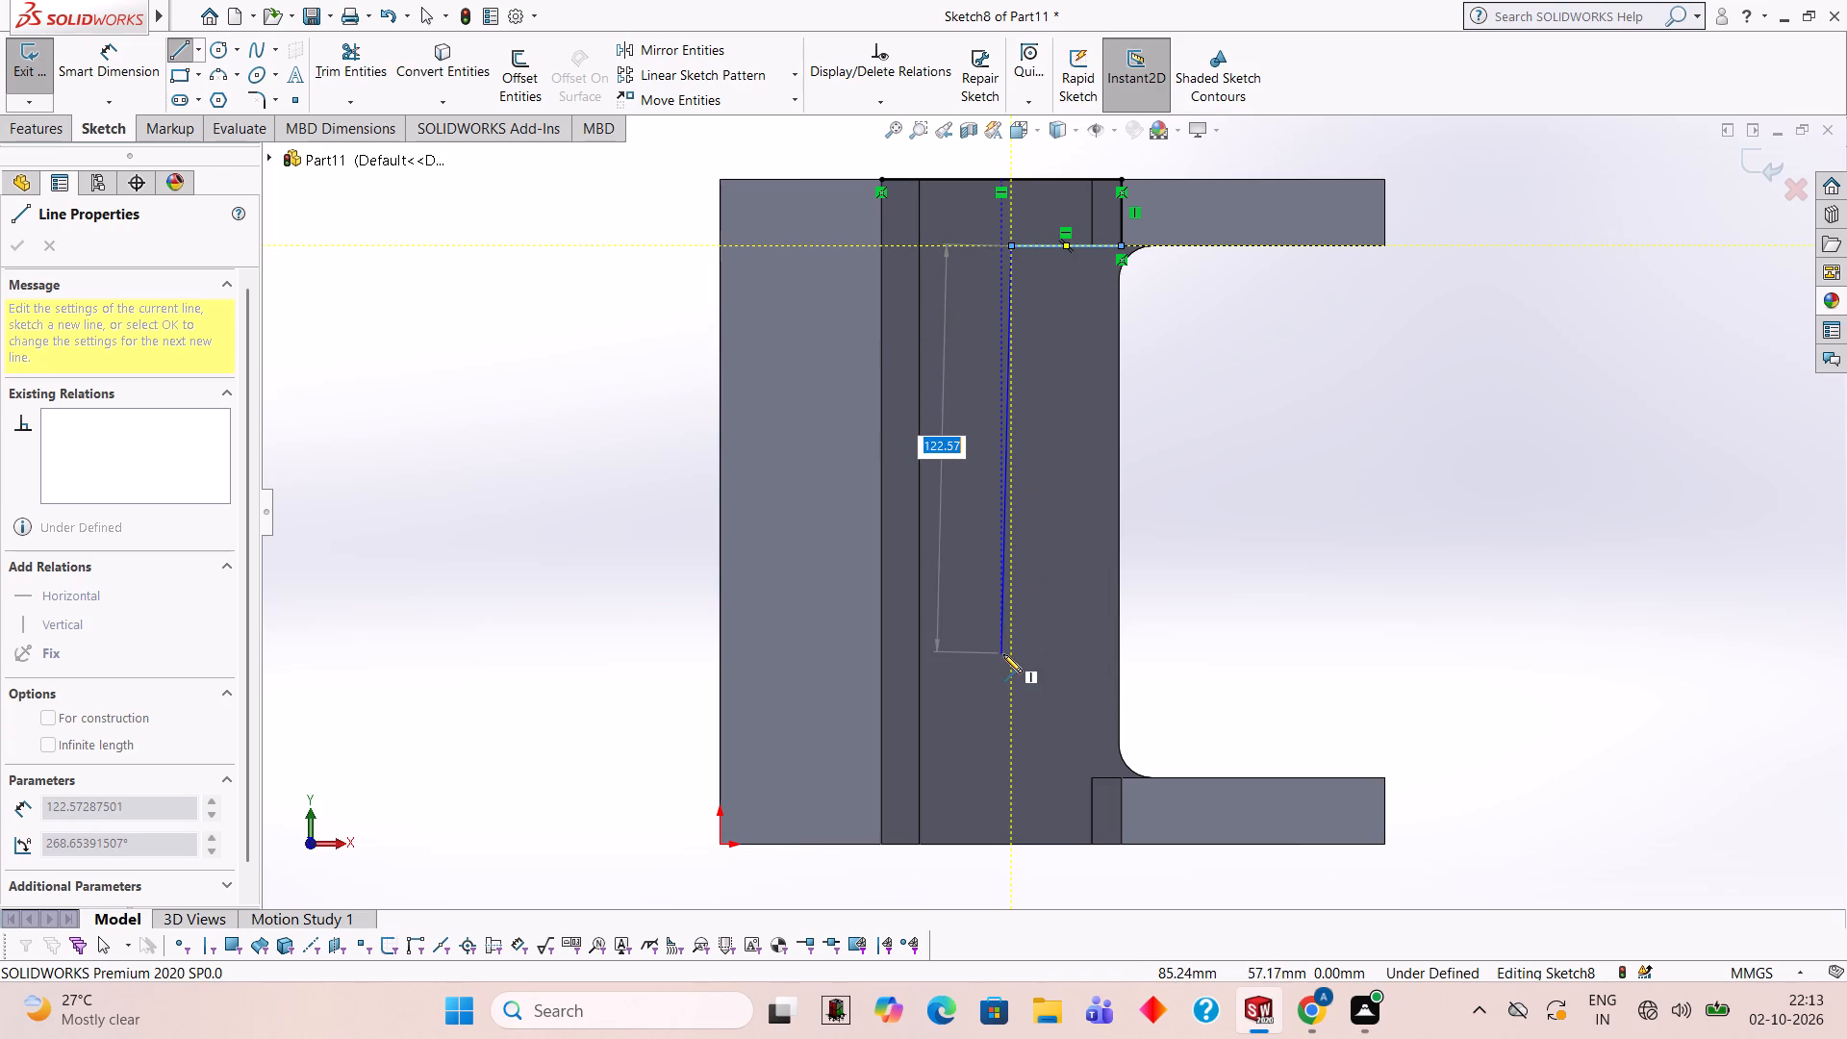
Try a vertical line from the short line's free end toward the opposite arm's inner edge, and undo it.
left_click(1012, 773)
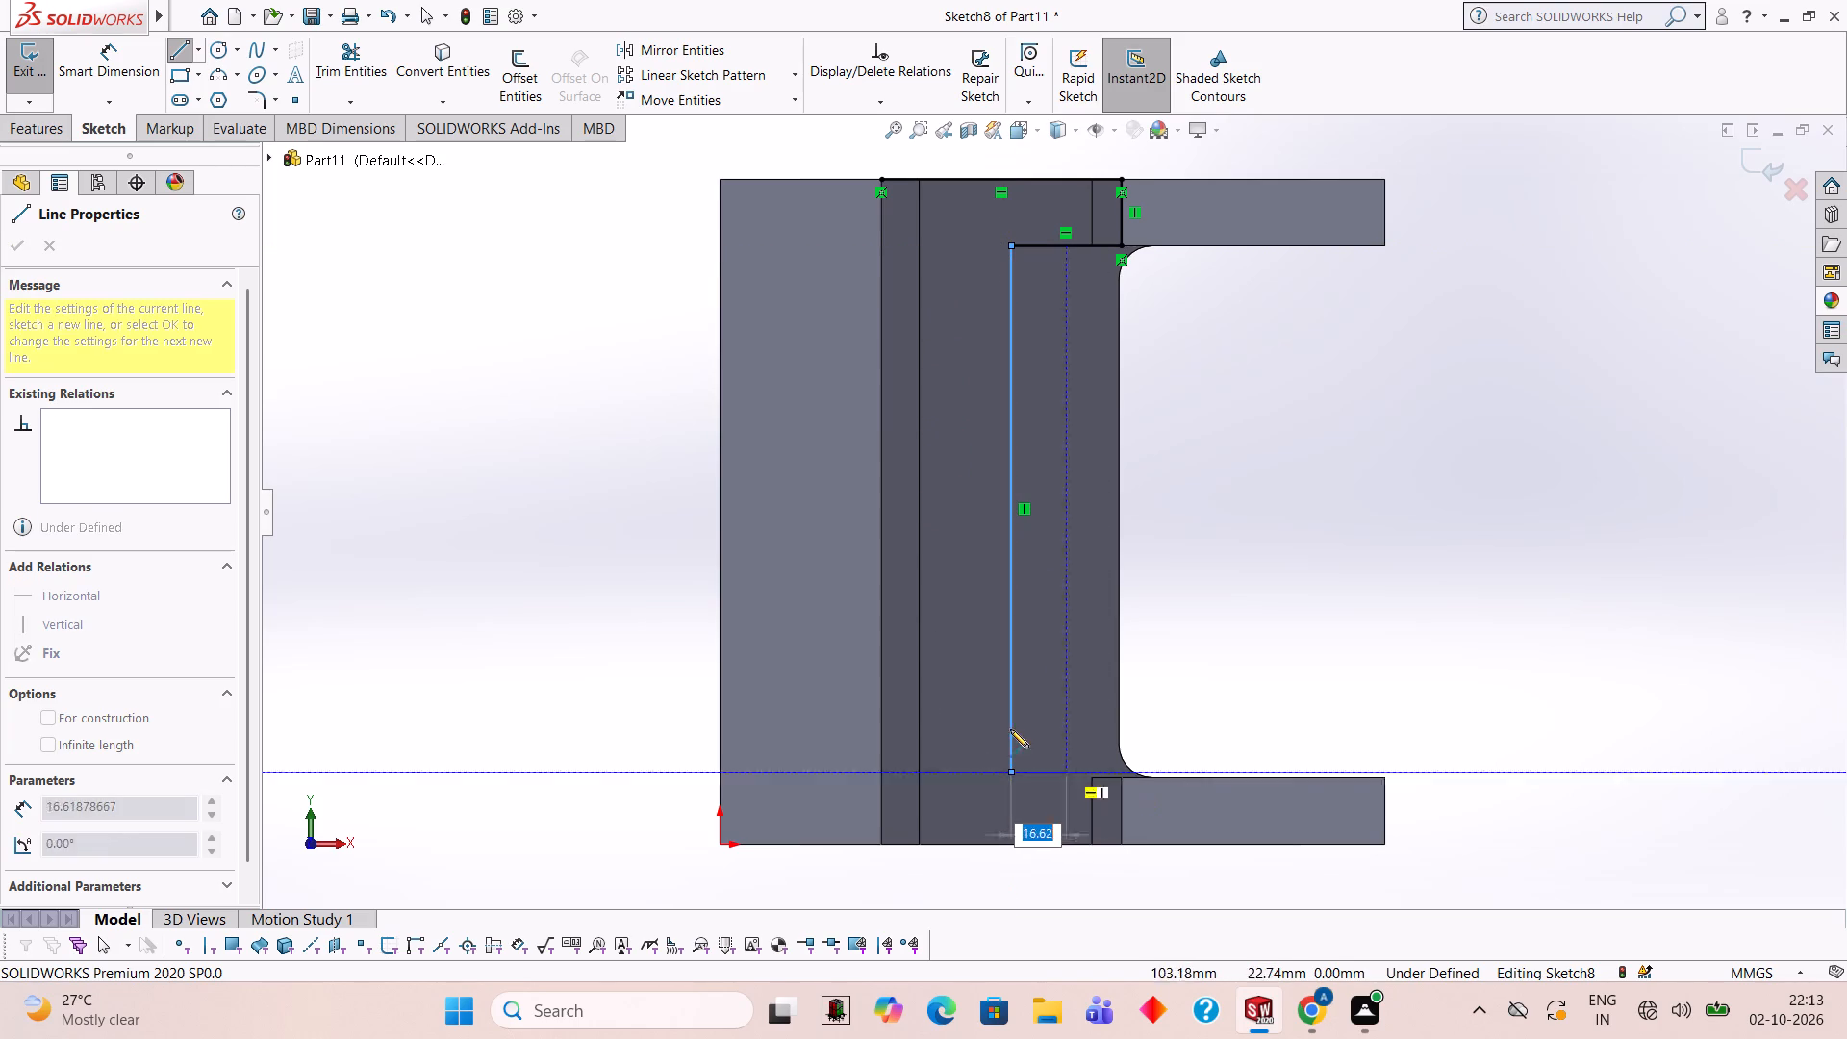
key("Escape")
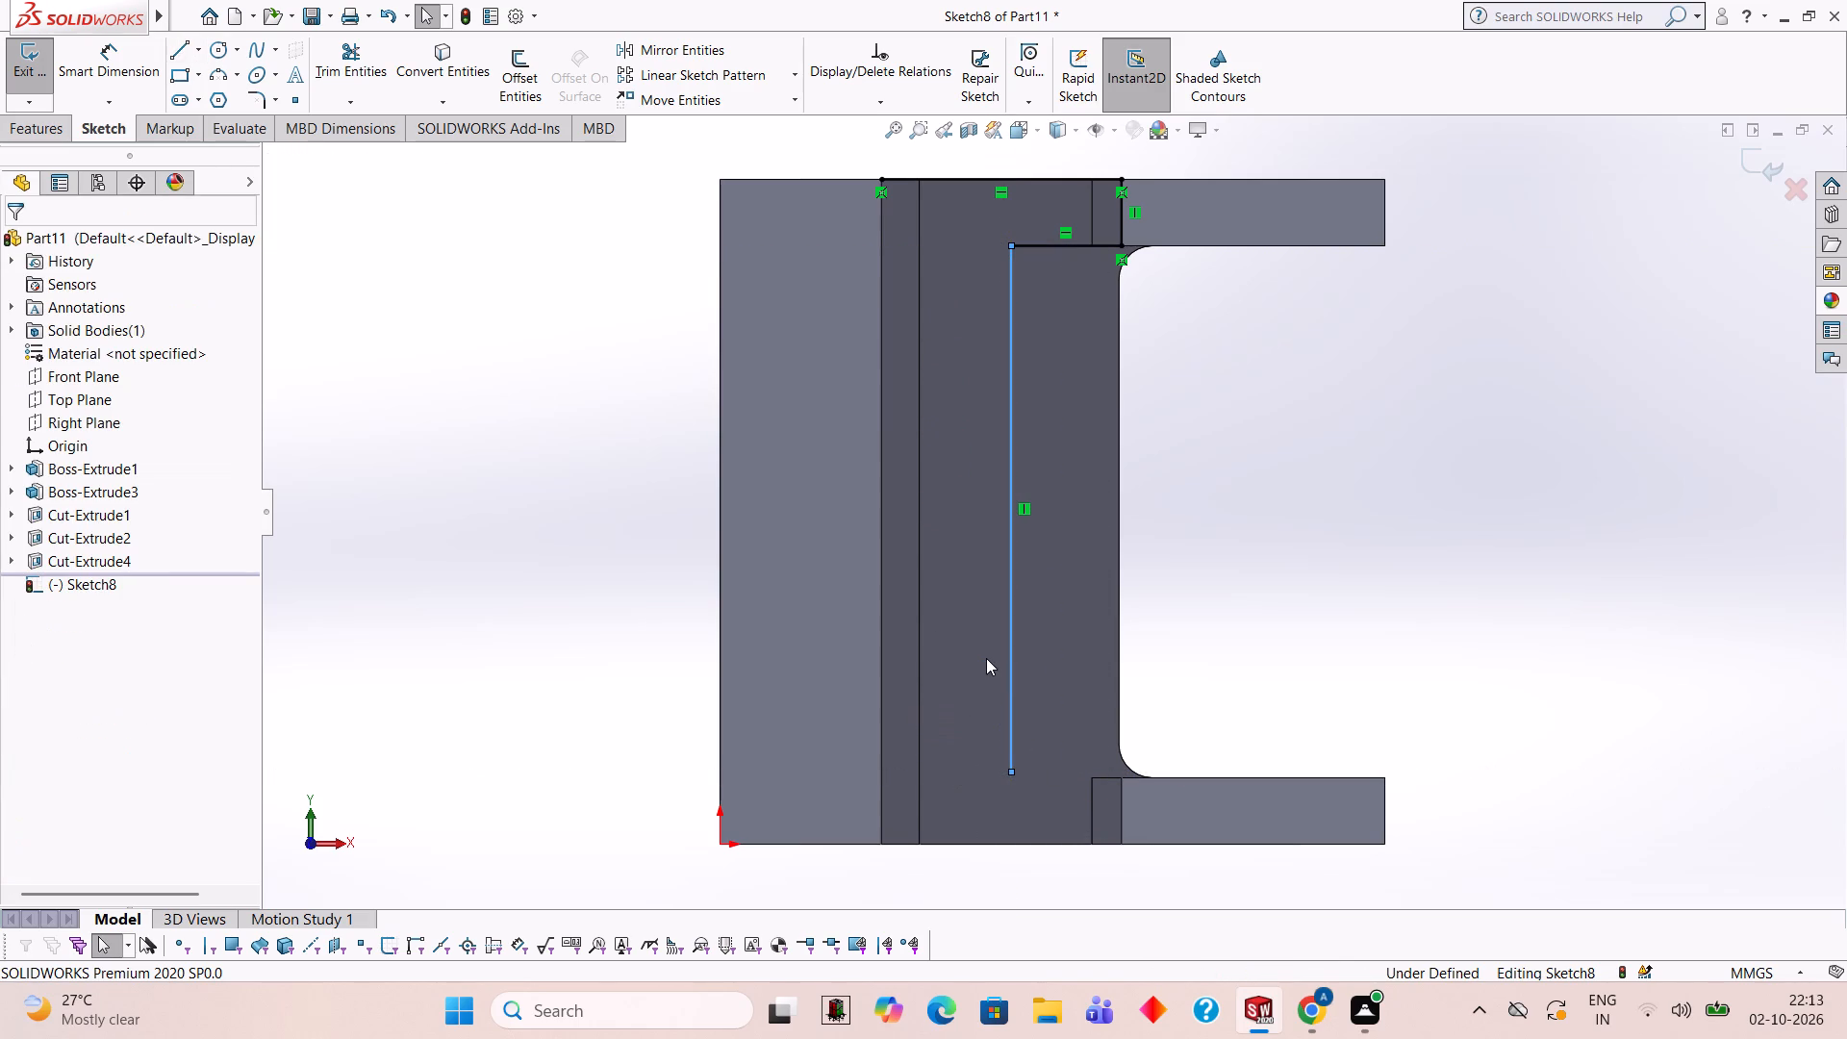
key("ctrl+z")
Continue the C-profile along the other end edge, the wall's full outer edge and the second arm's inner edge, joining the arms with a 160 mm line.
left_click(176, 42)
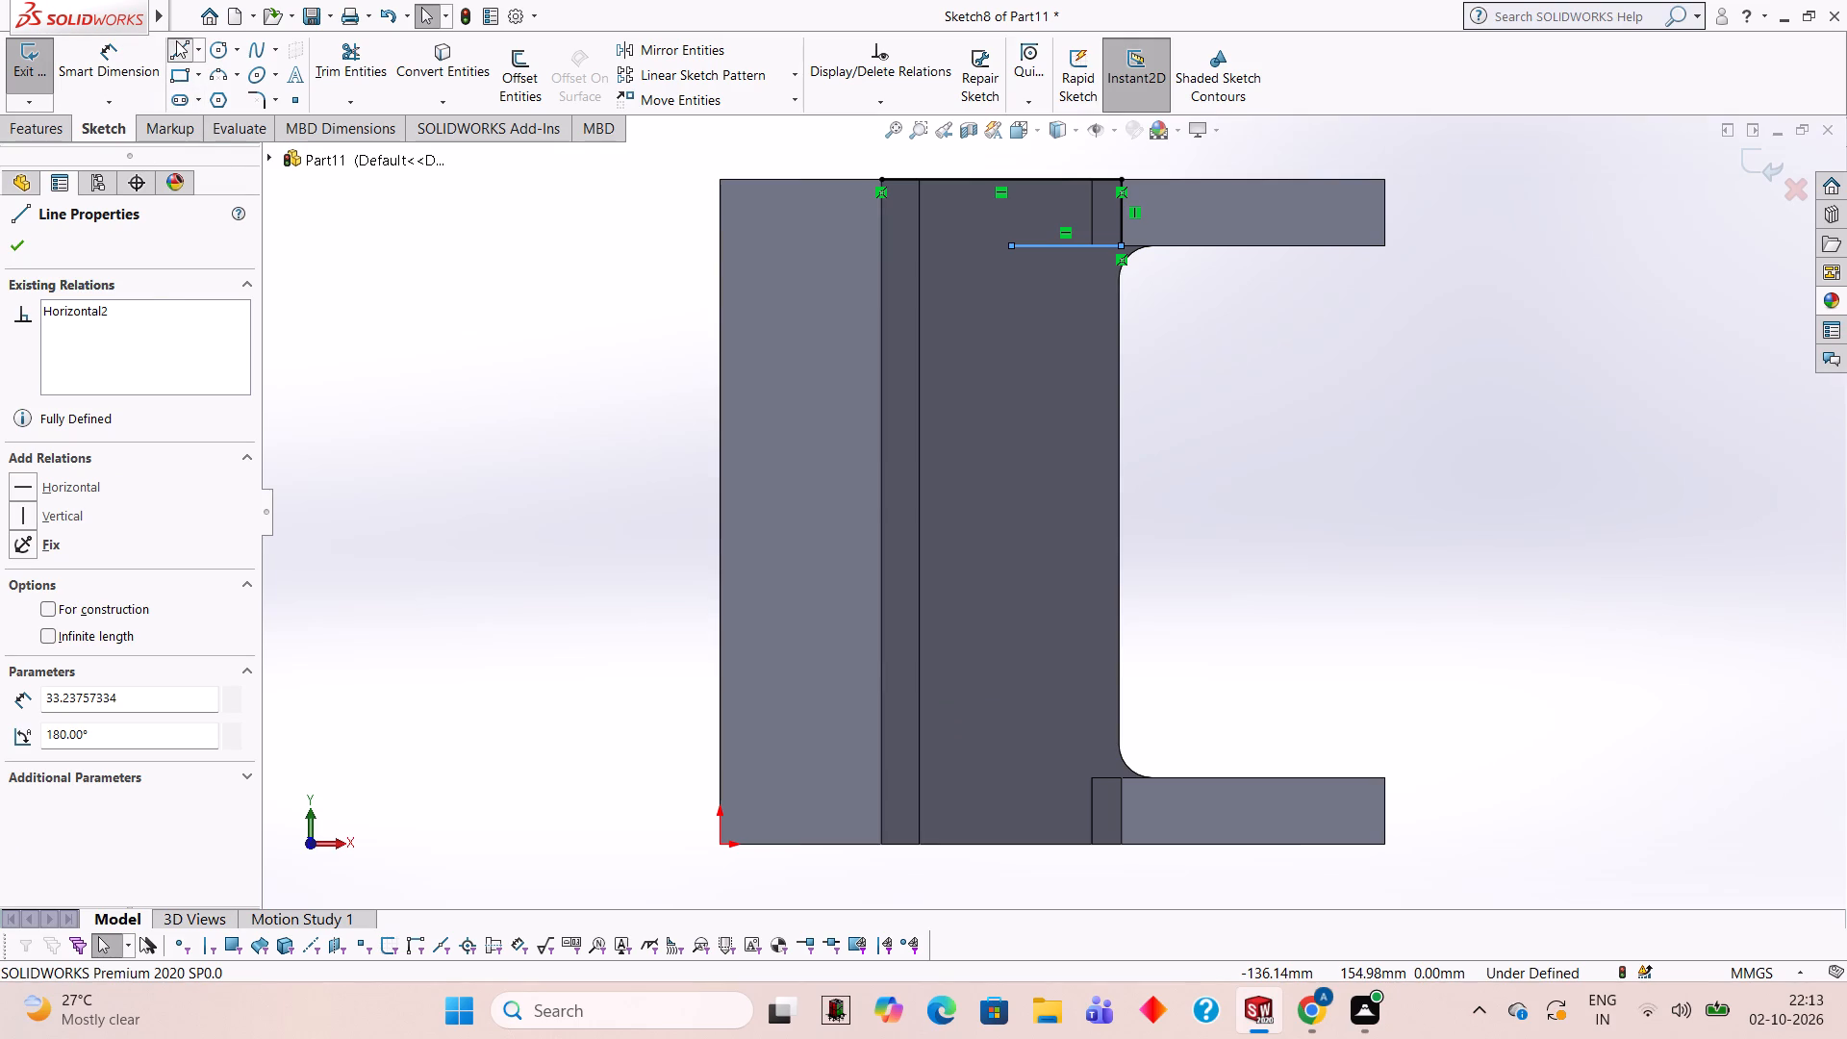
left_click(1122, 842)
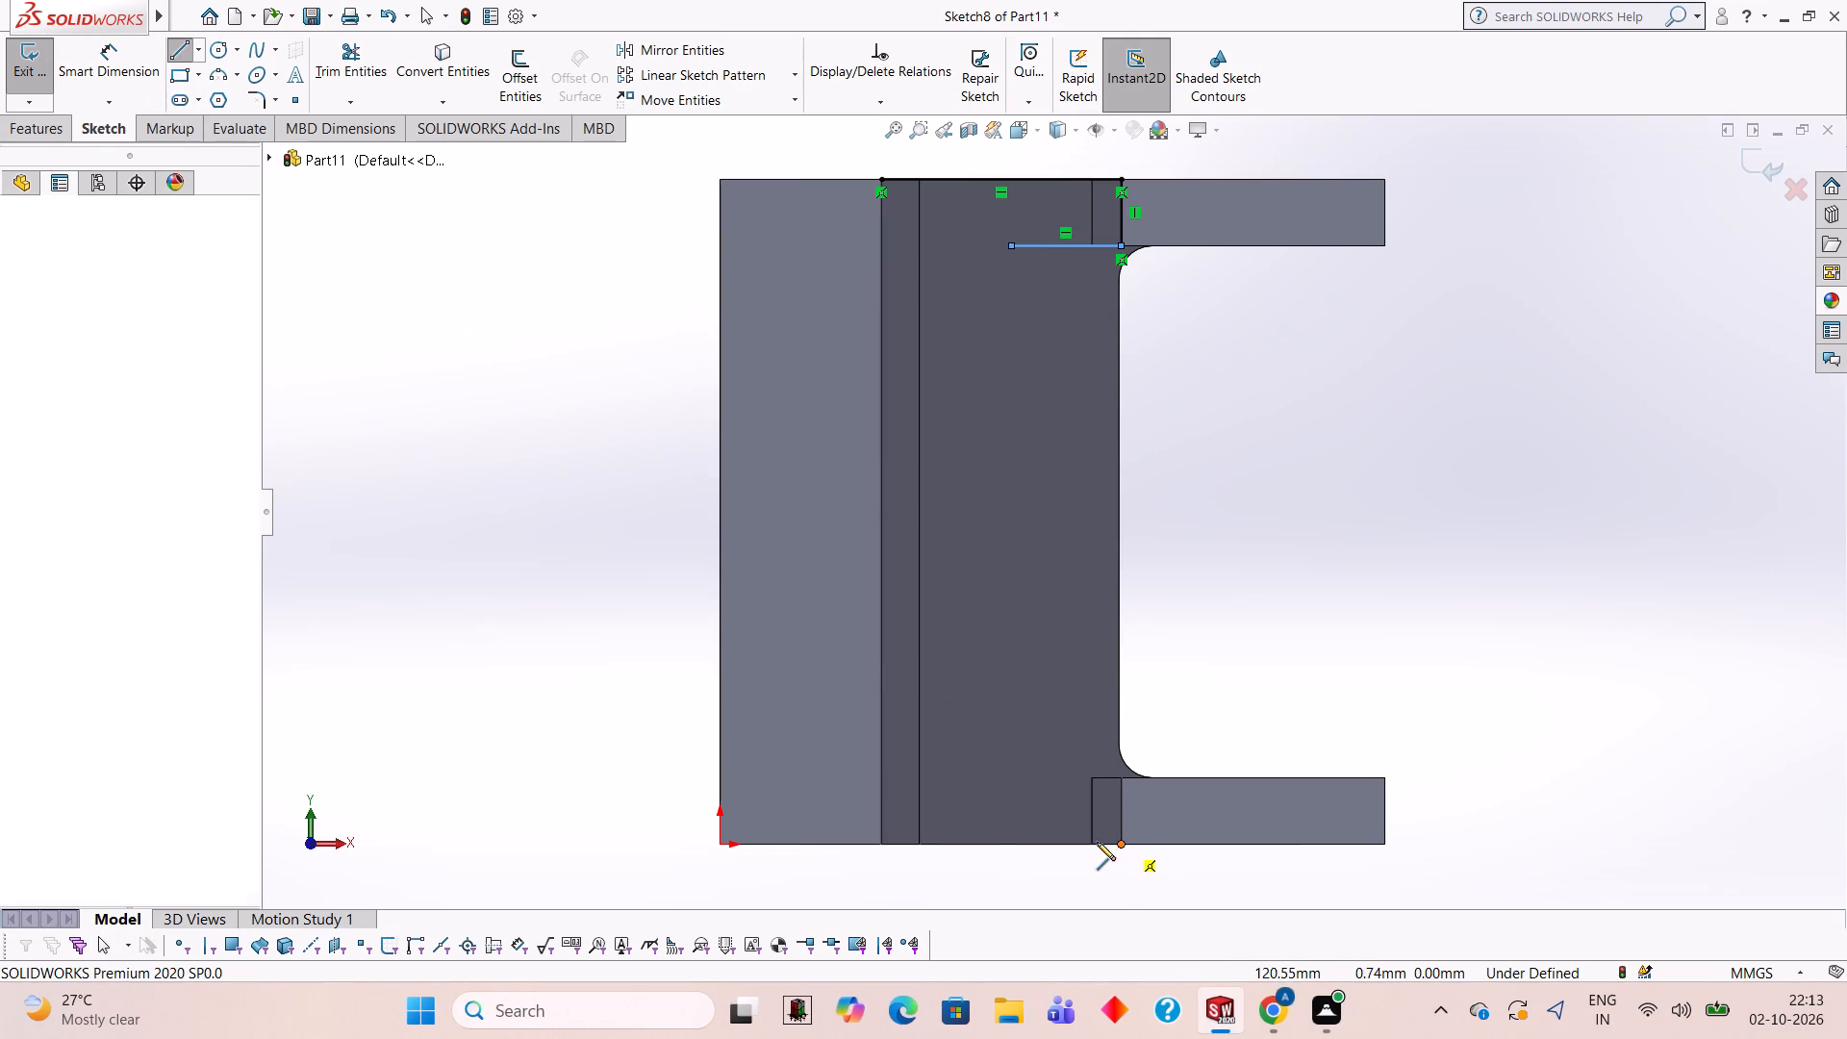
left_click(882, 843)
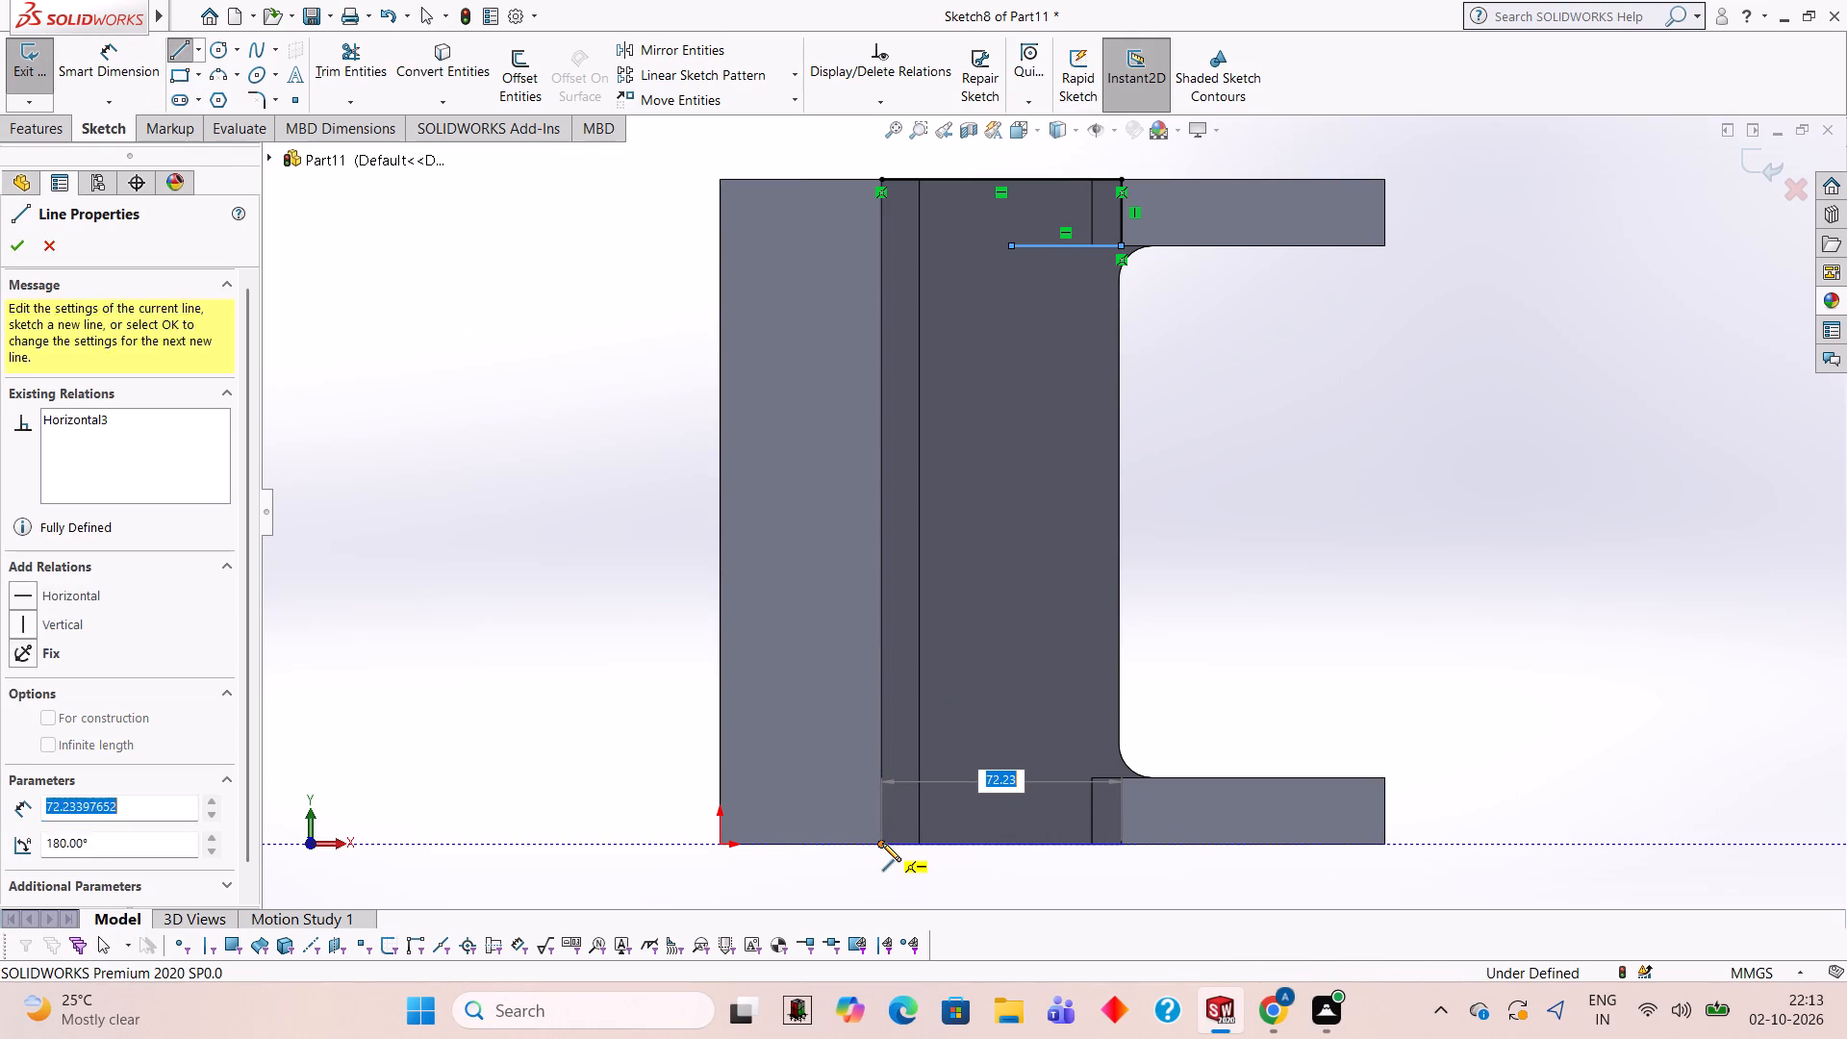
left_click(877, 176)
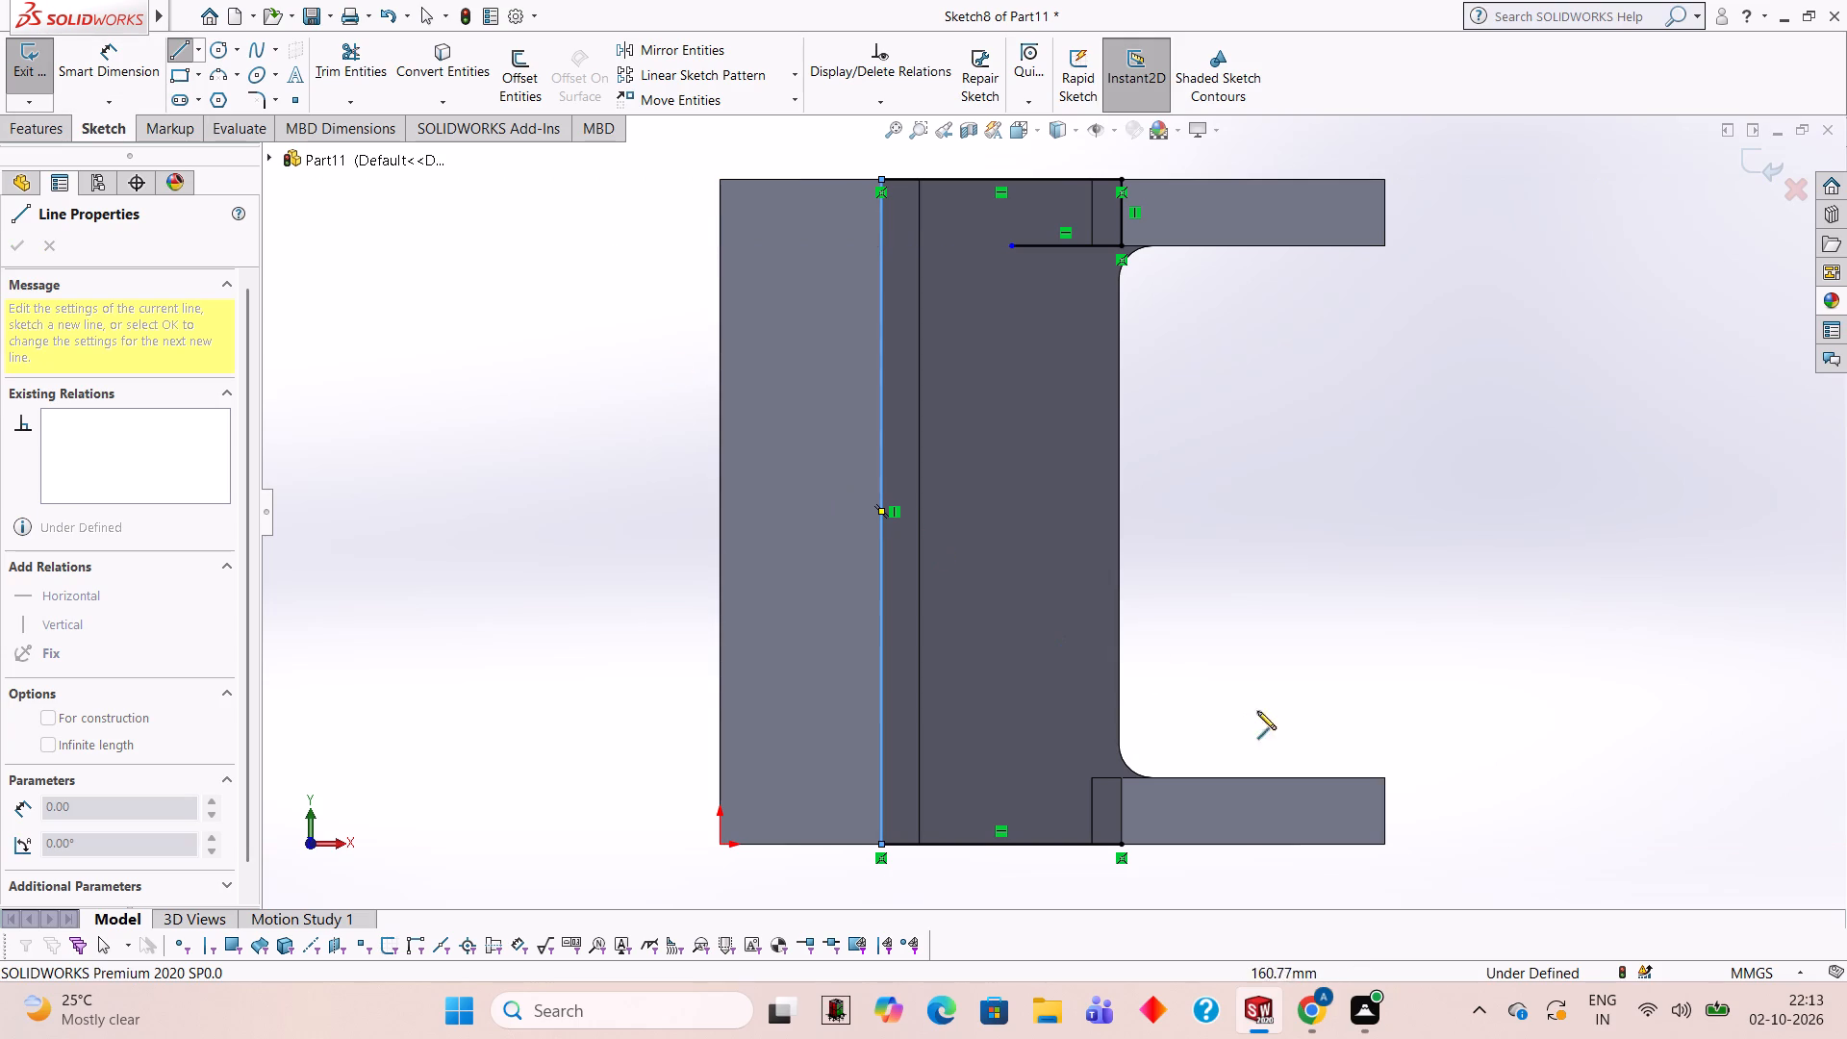
left_click(1121, 778)
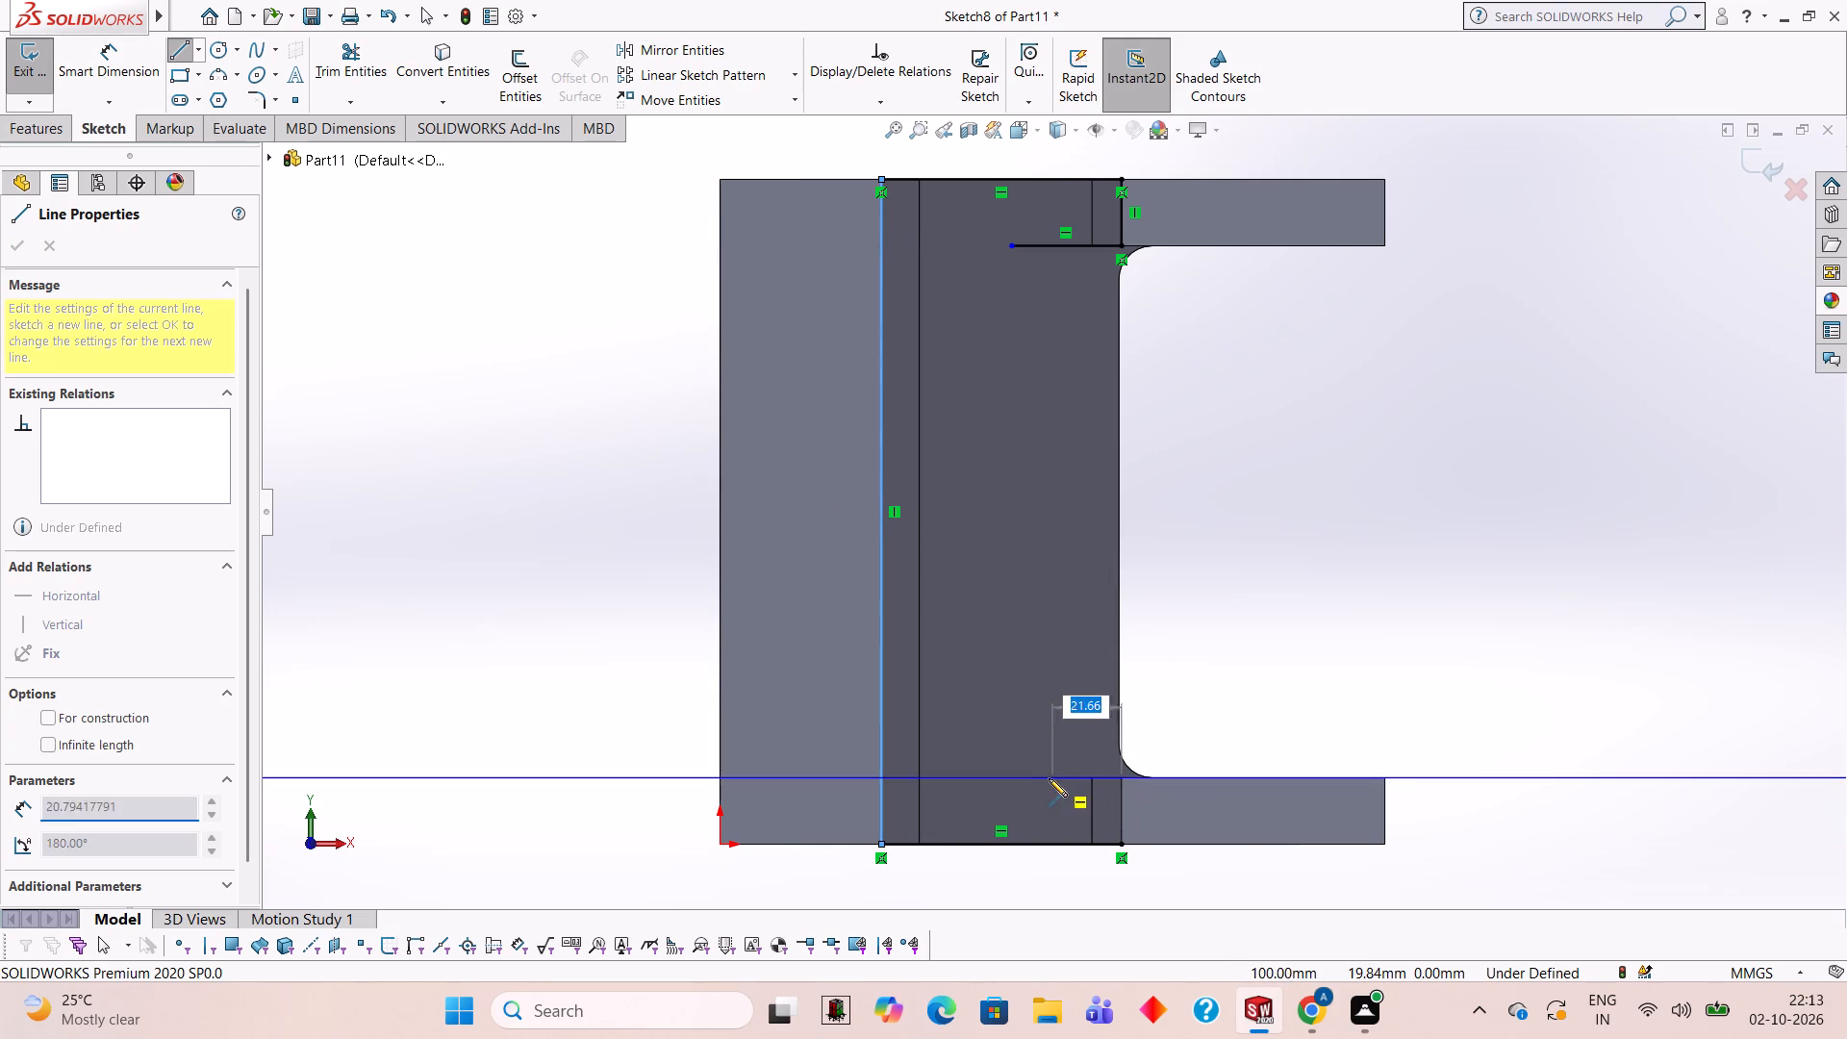
left_click(1014, 776)
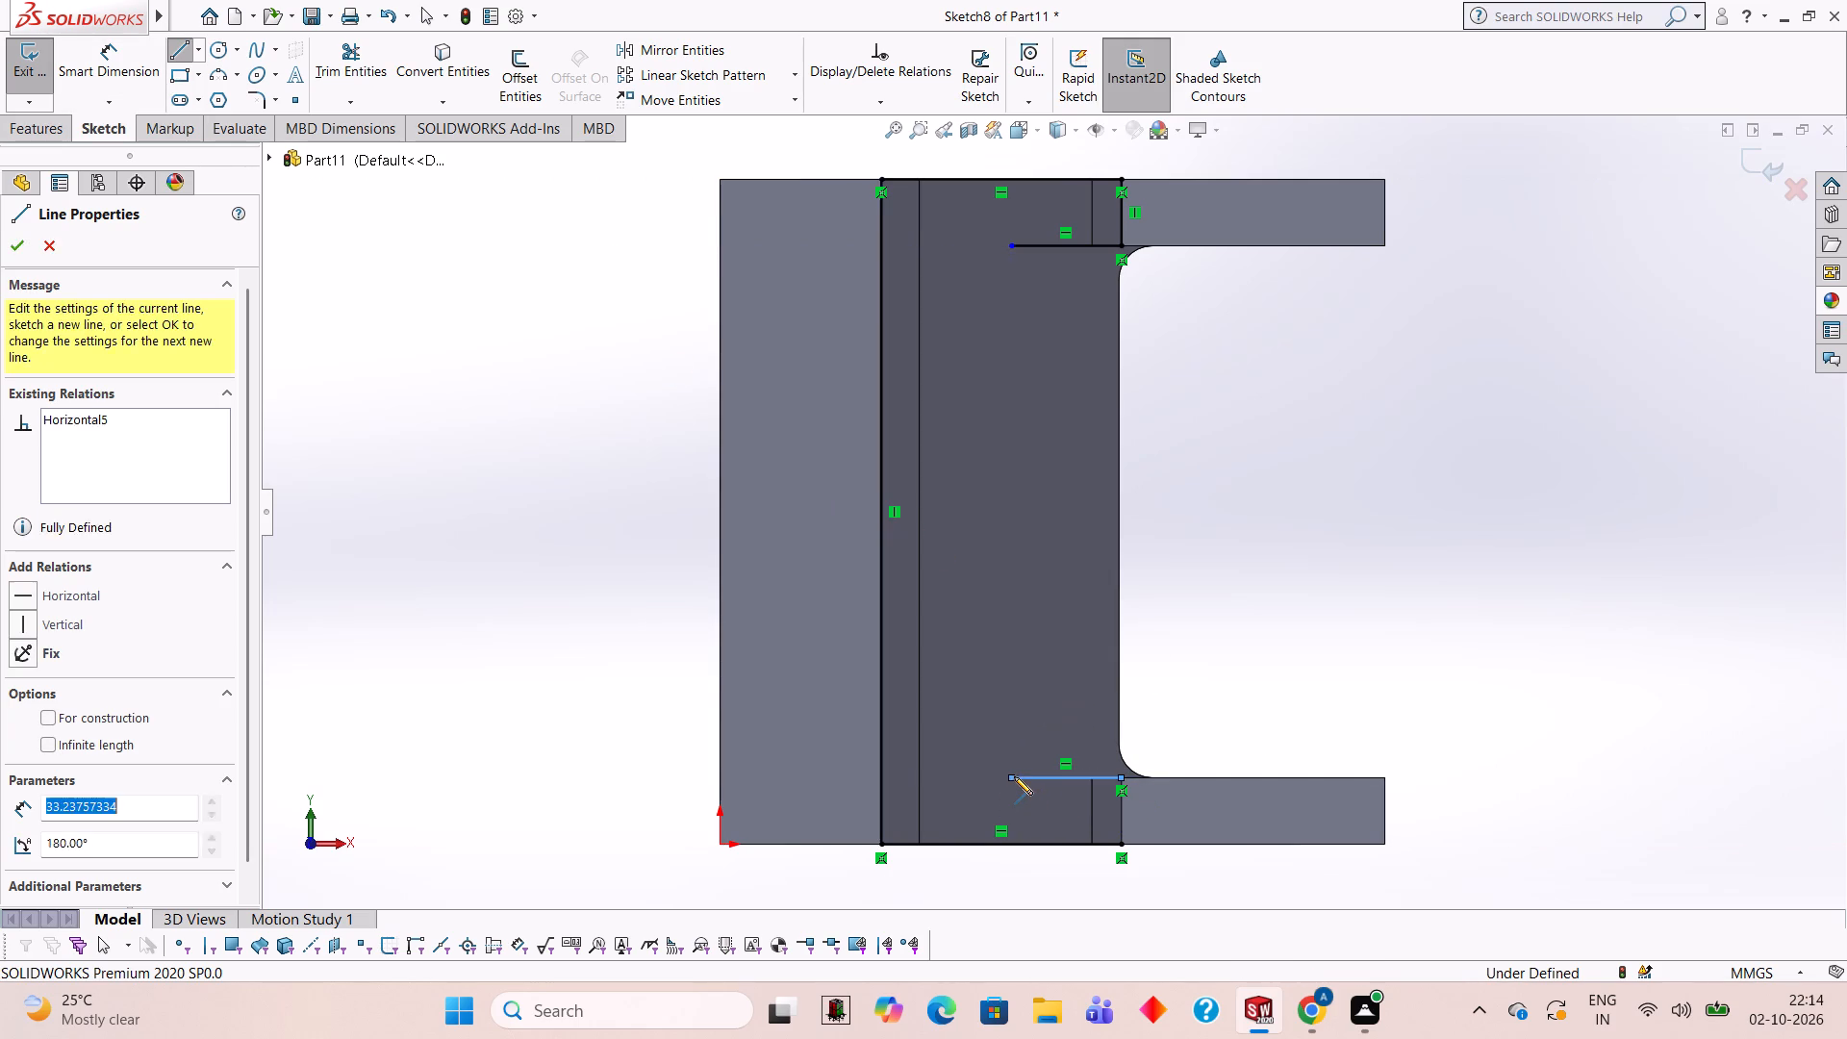
left_click(1011, 241)
key("Escape")
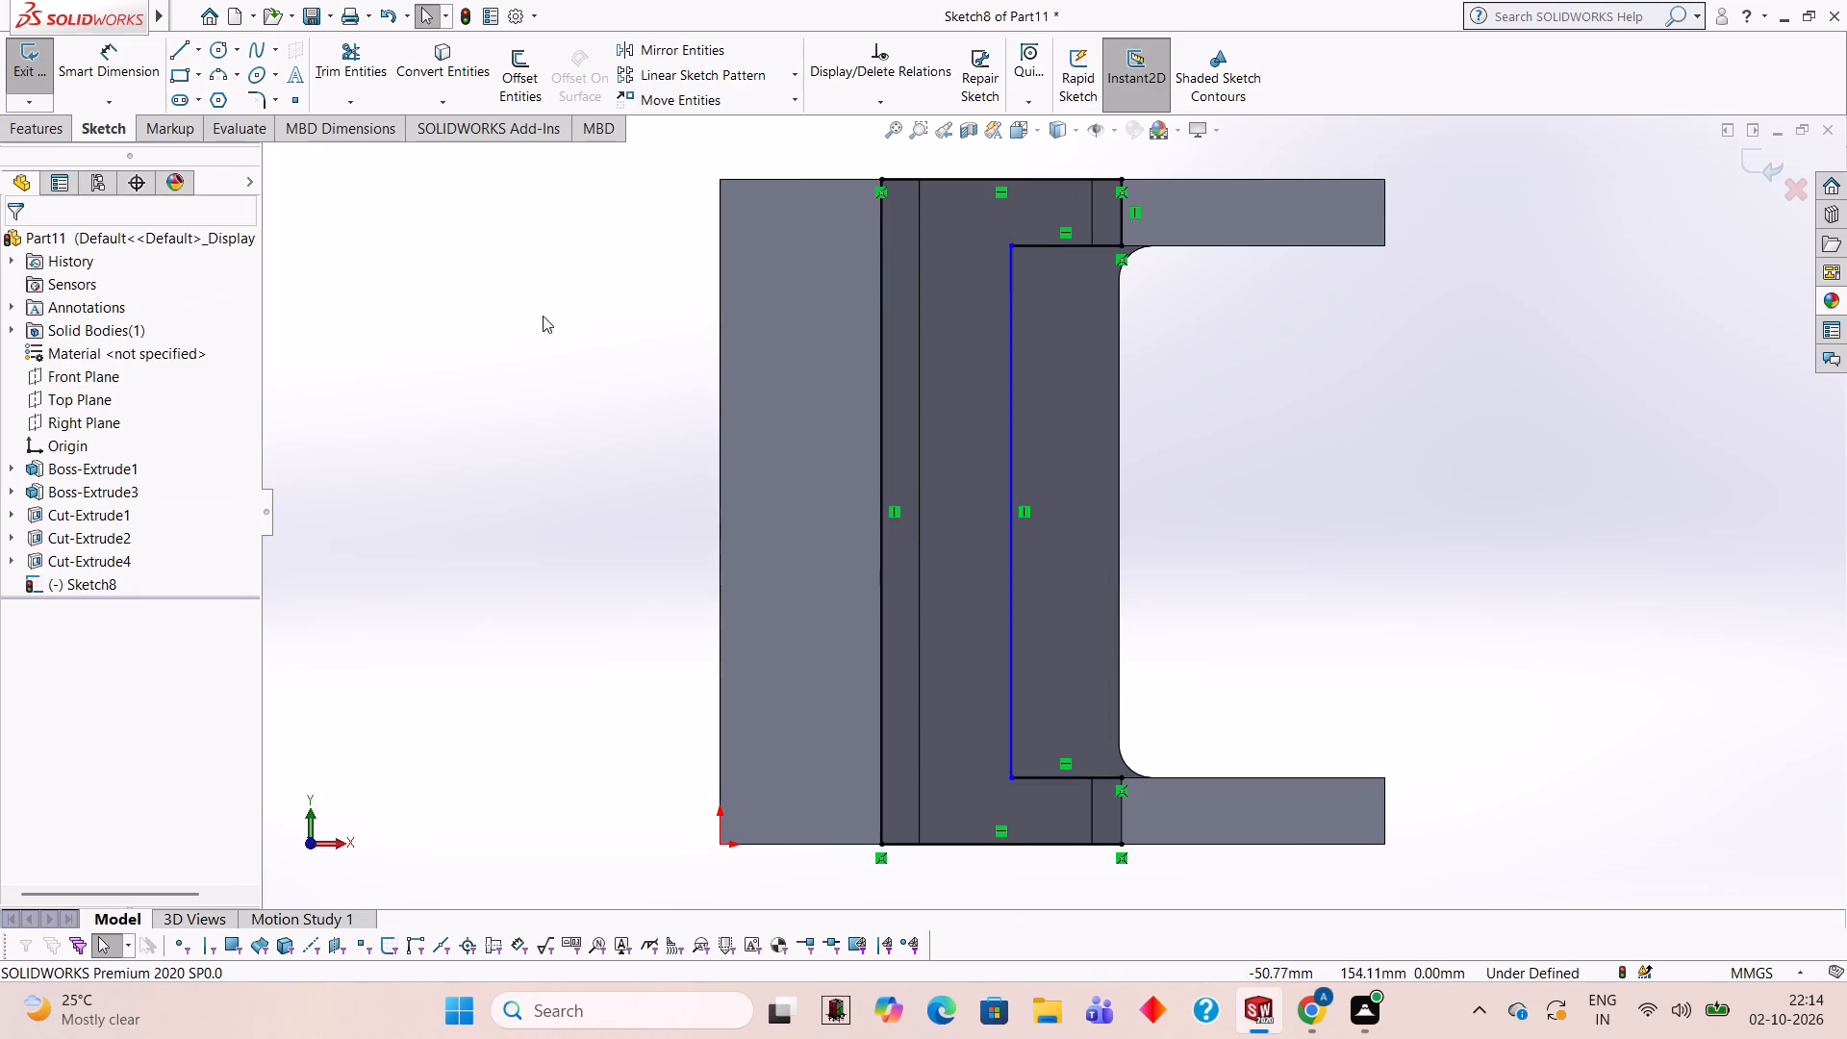
Round the C-profile's two inner corners, where the 160 mm line meets the arms, with 10 mm sketch fillets.
left_click(261, 98)
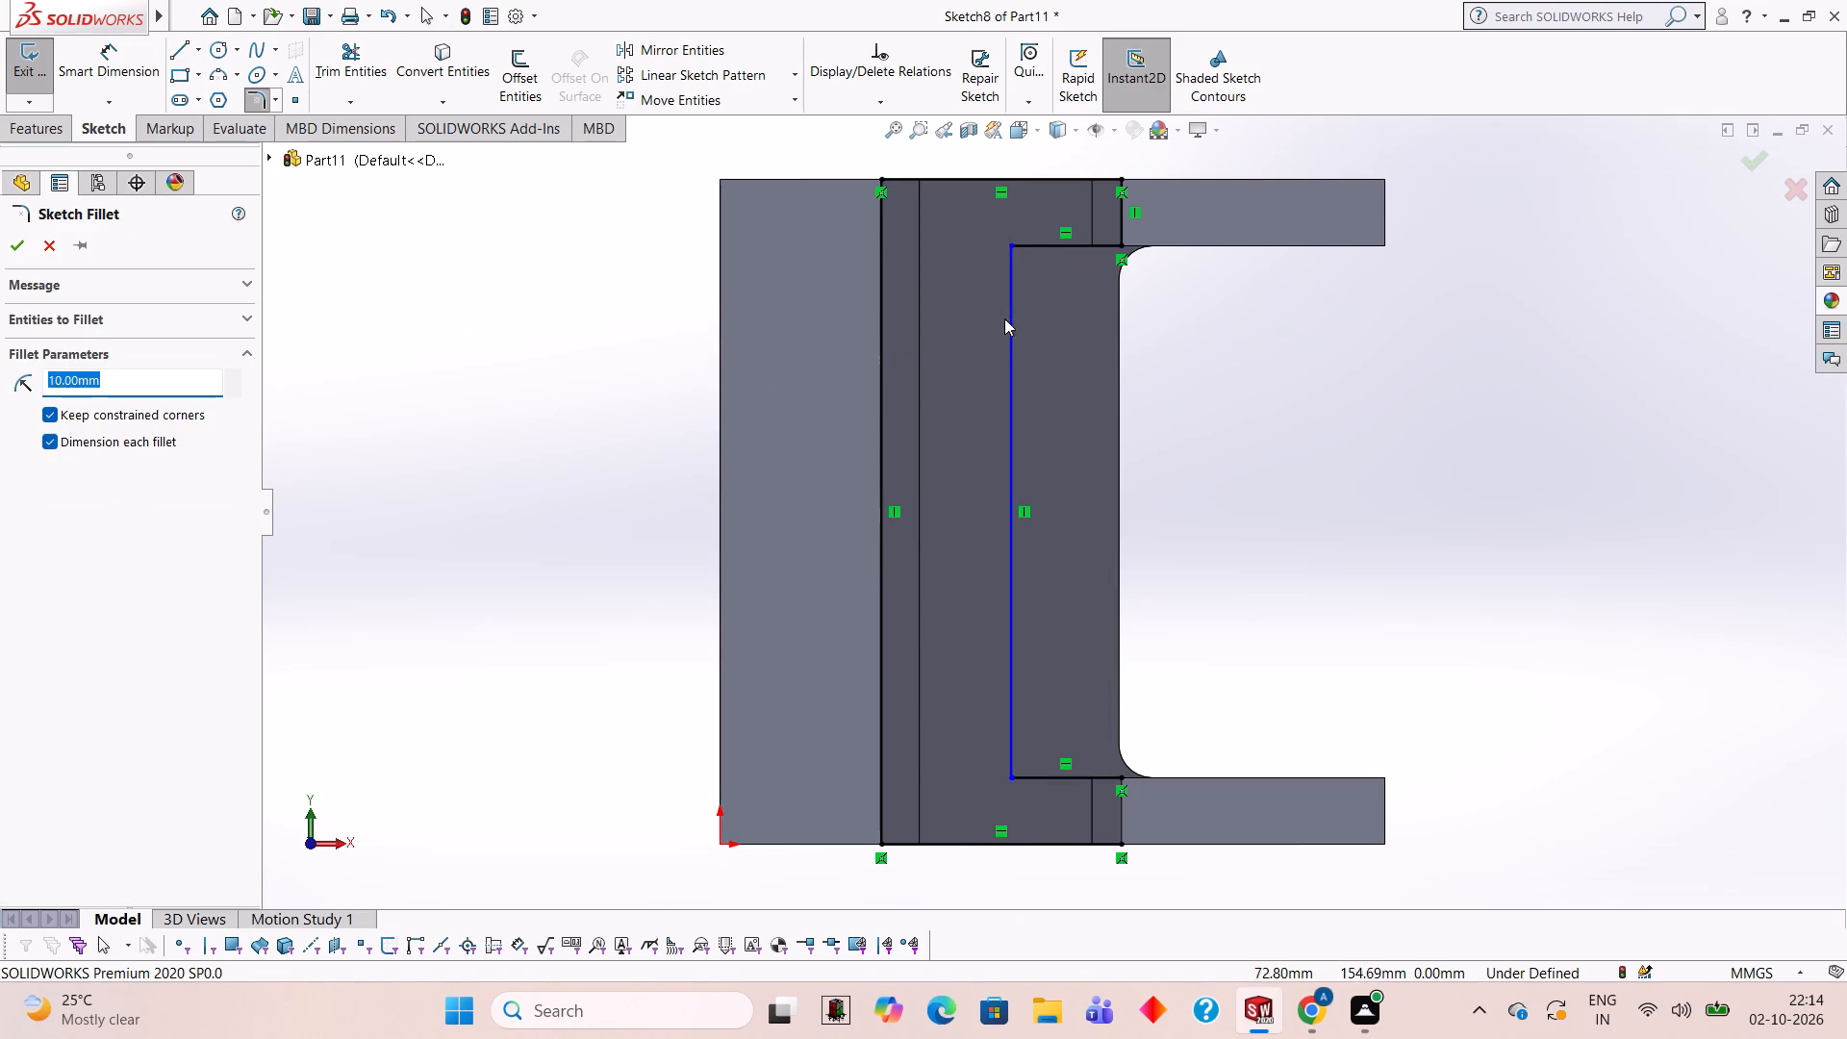
left_click(1007, 296)
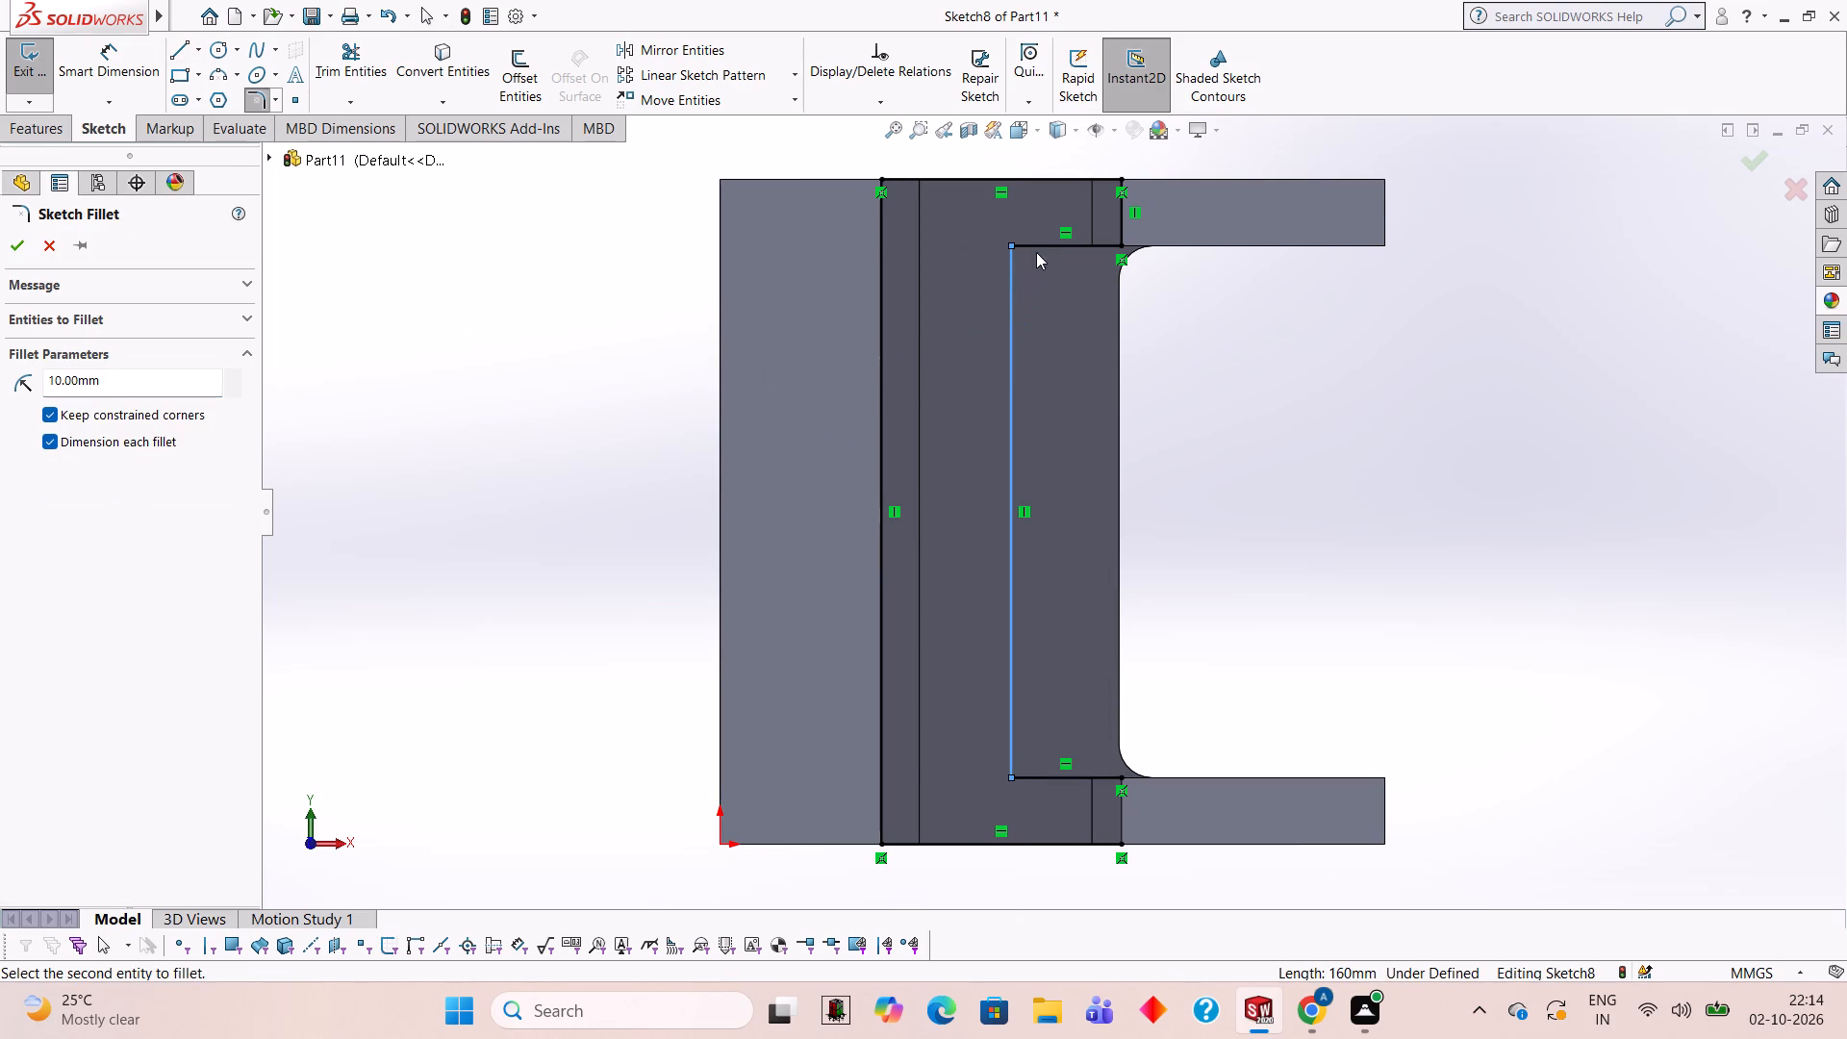
left_click(1040, 244)
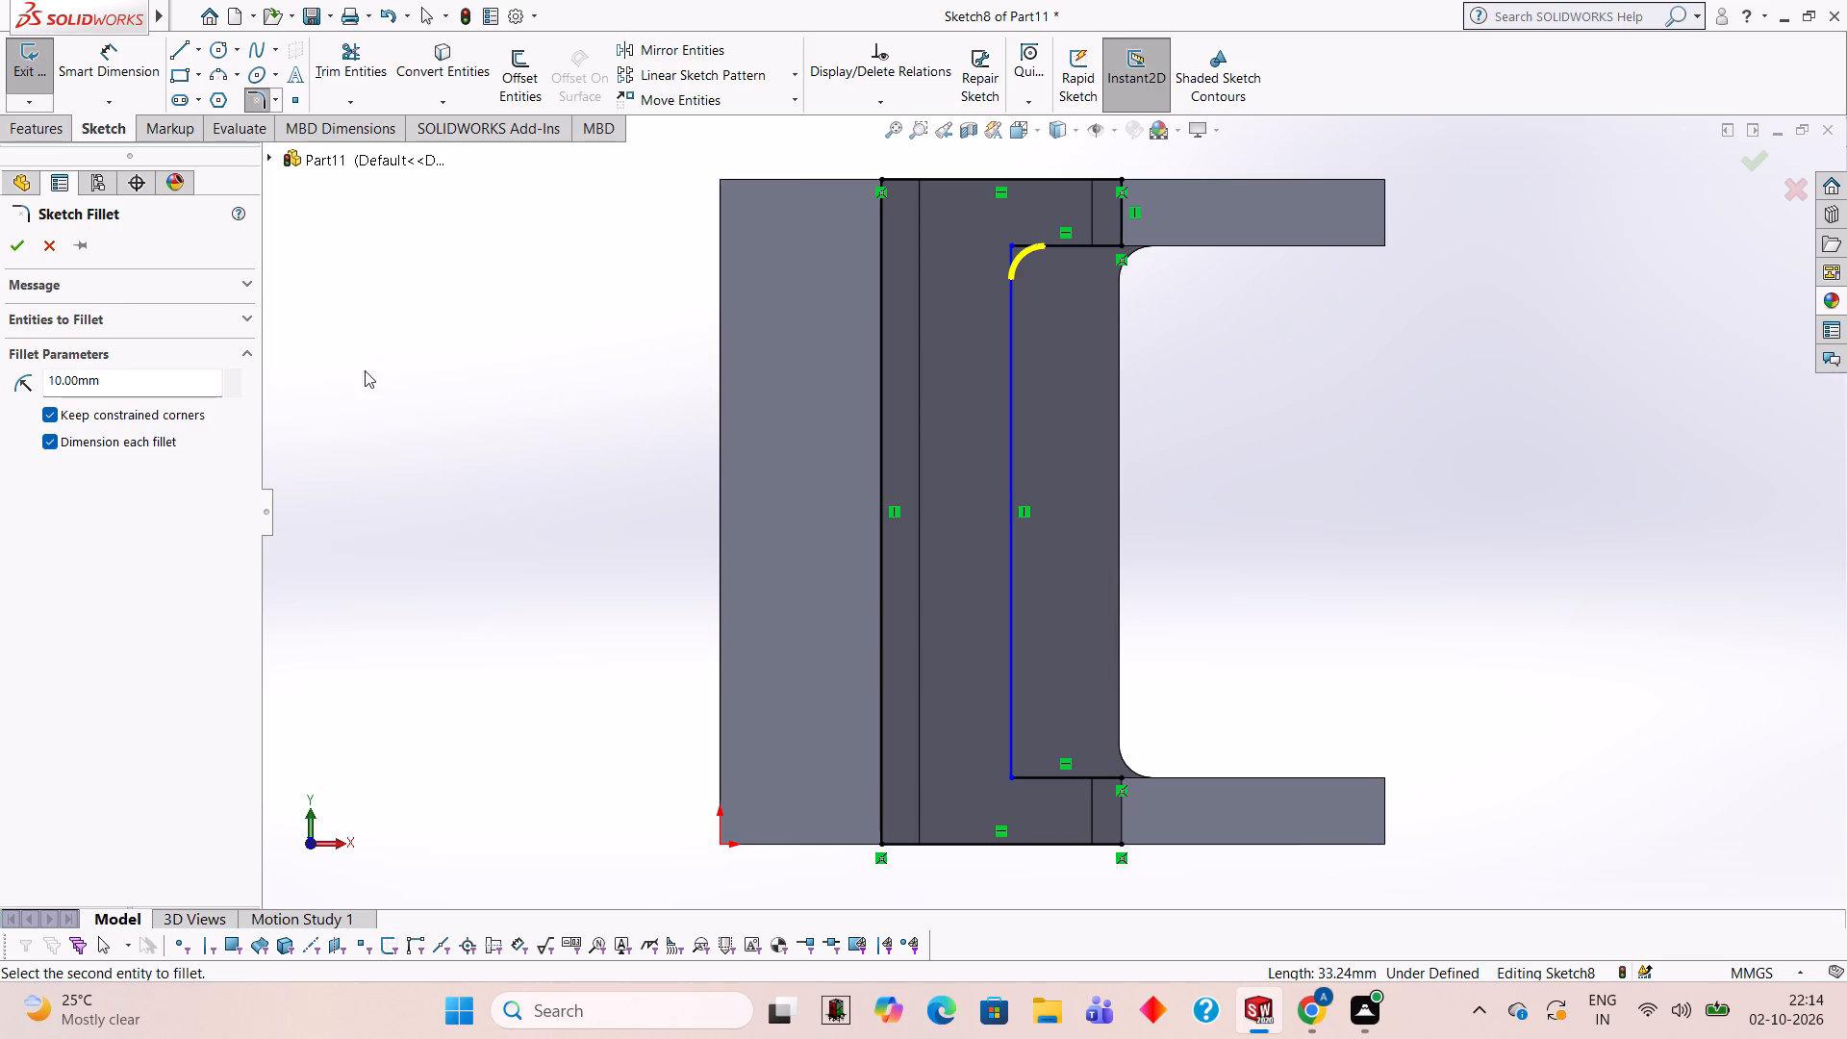
left_click(1041, 775)
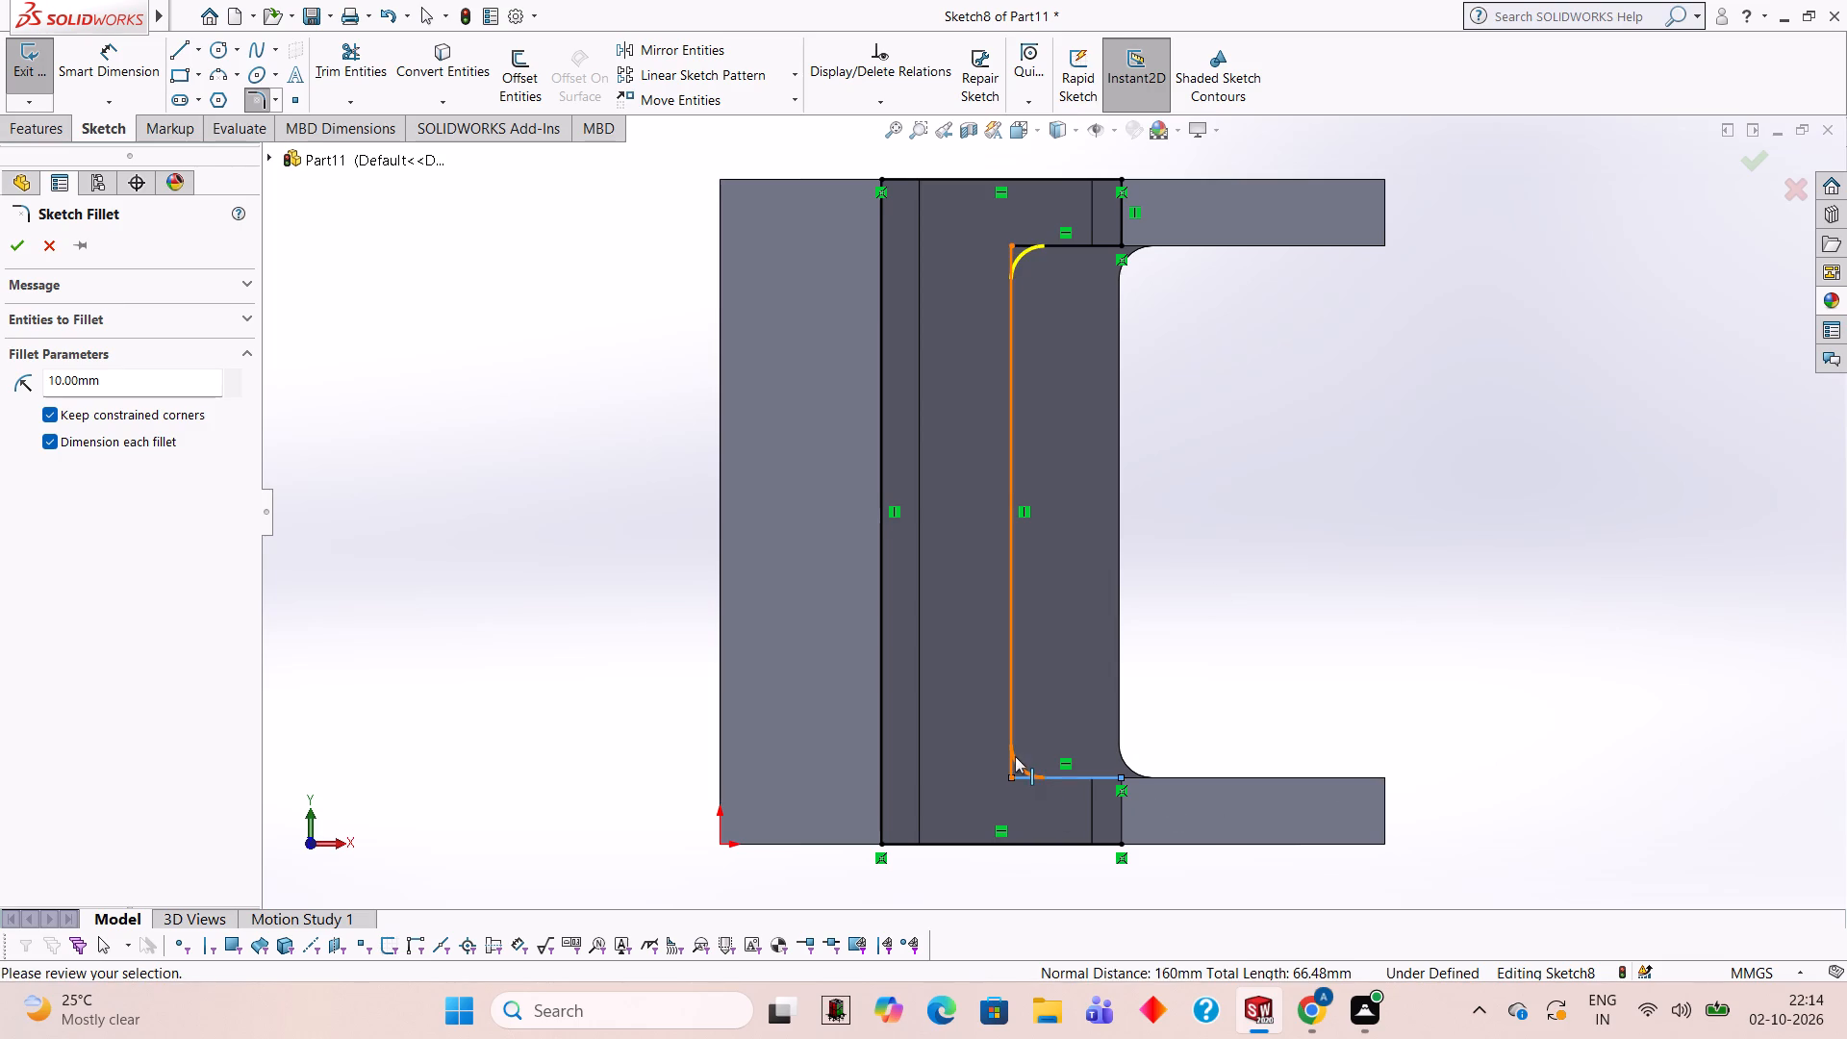
left_click(1015, 754)
left_click(16, 250)
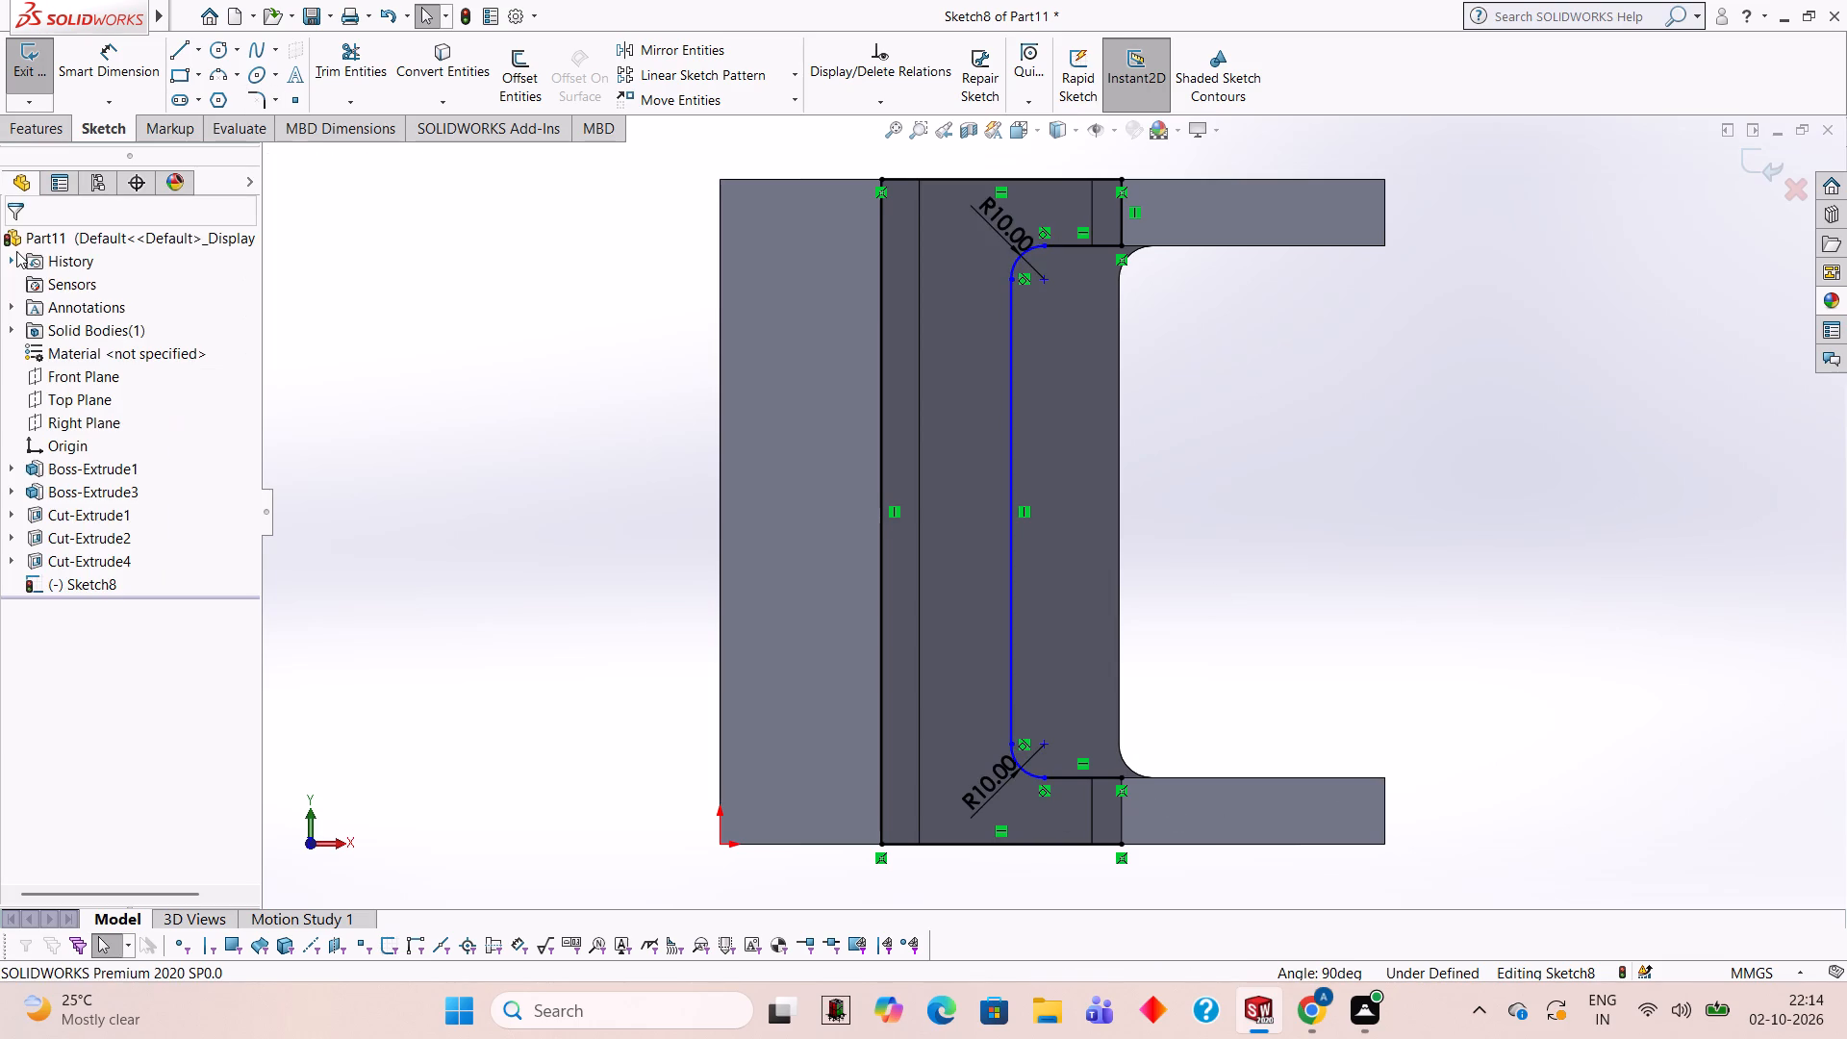
Extrude the C-profile 30 mm blind in the reversed direction, down into the frame, closing the sketch with model edges and merging the result.
left_click(1219, 532)
scroll(1278, 568, "down", 1)
middle_click_drag(1278, 572, 1303, 362)
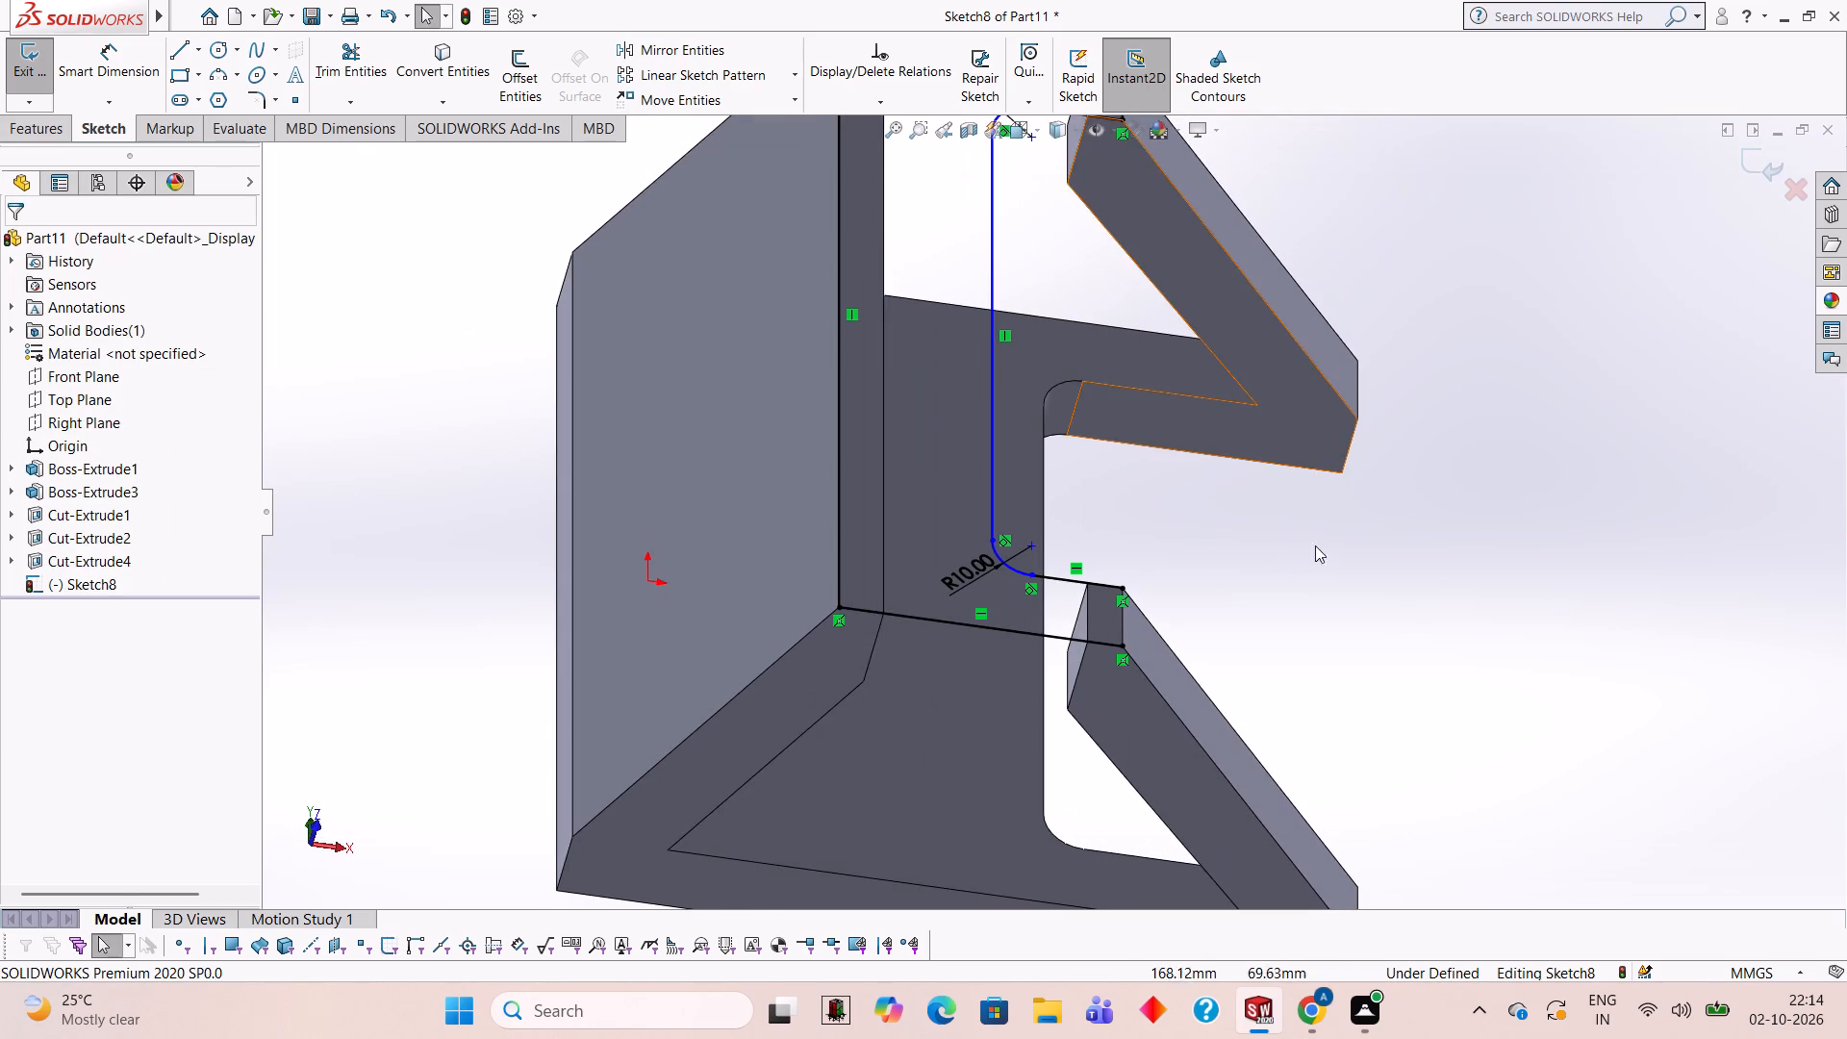
middle_click_drag(1323, 563, 1304, 490)
scroll(1304, 490, "up", 2)
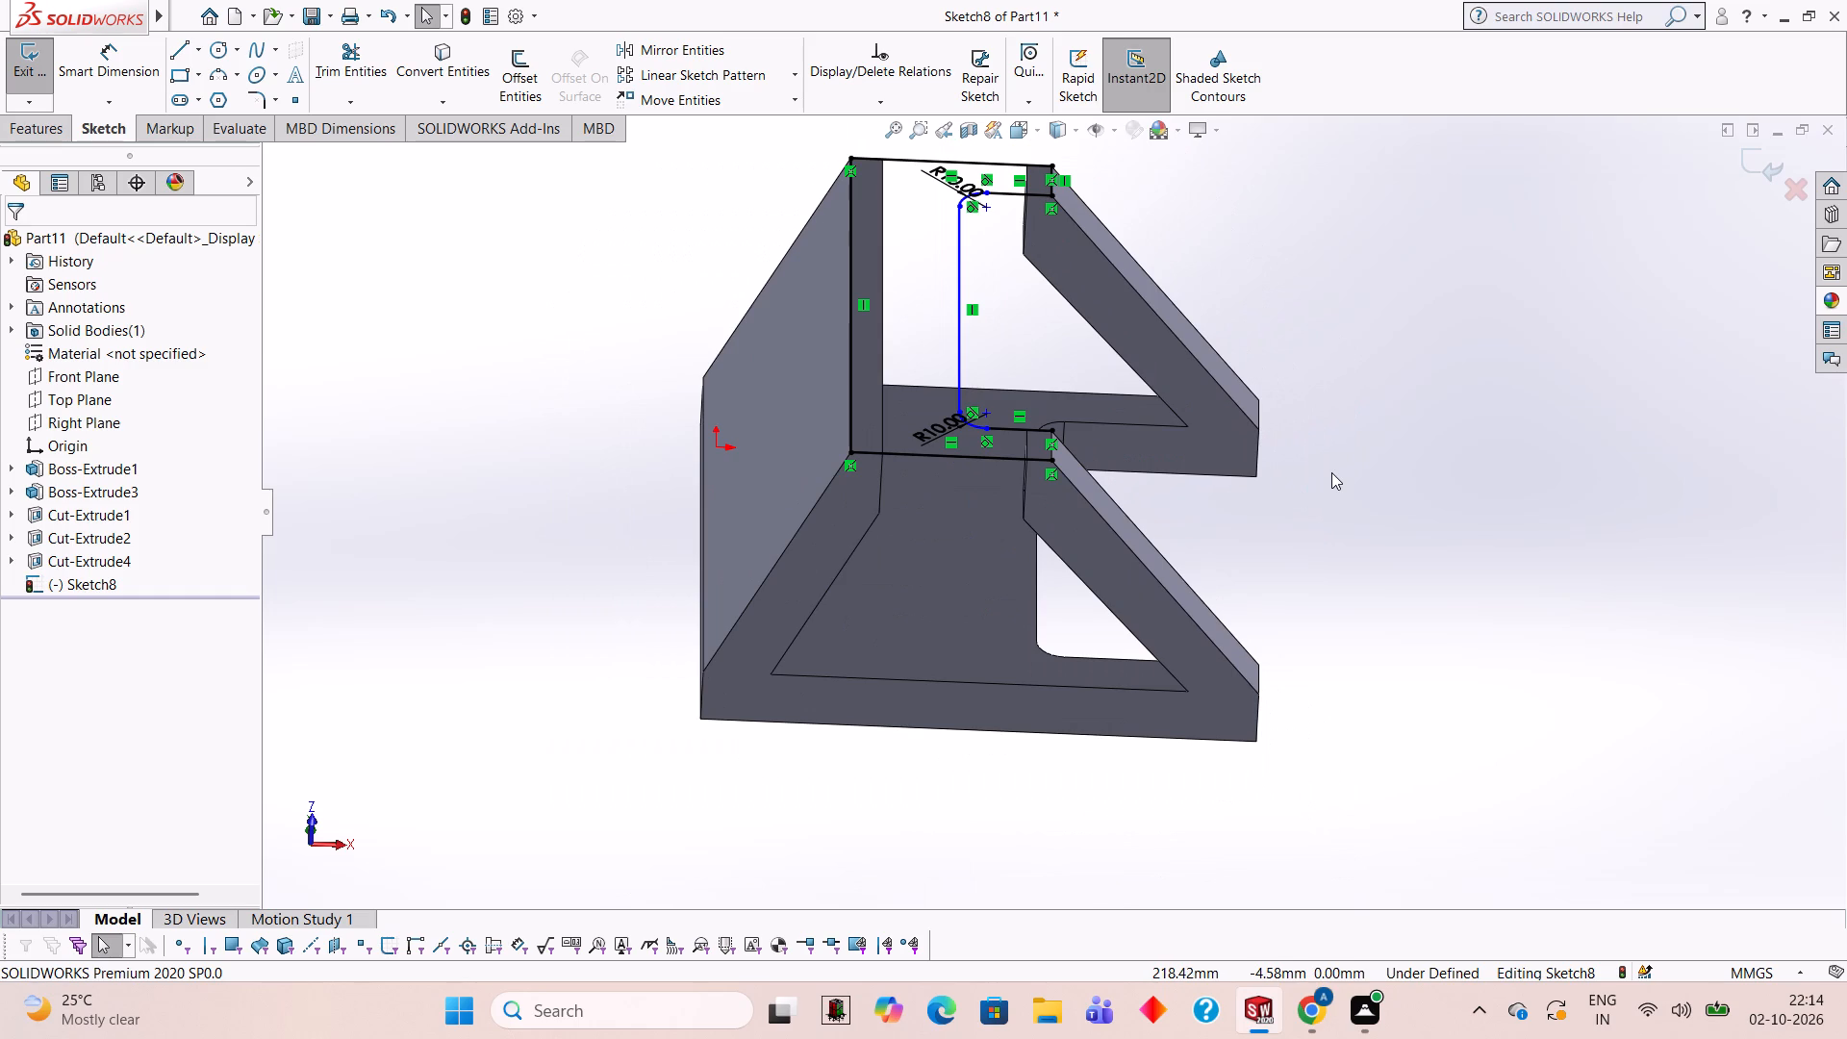
left_click(26, 137)
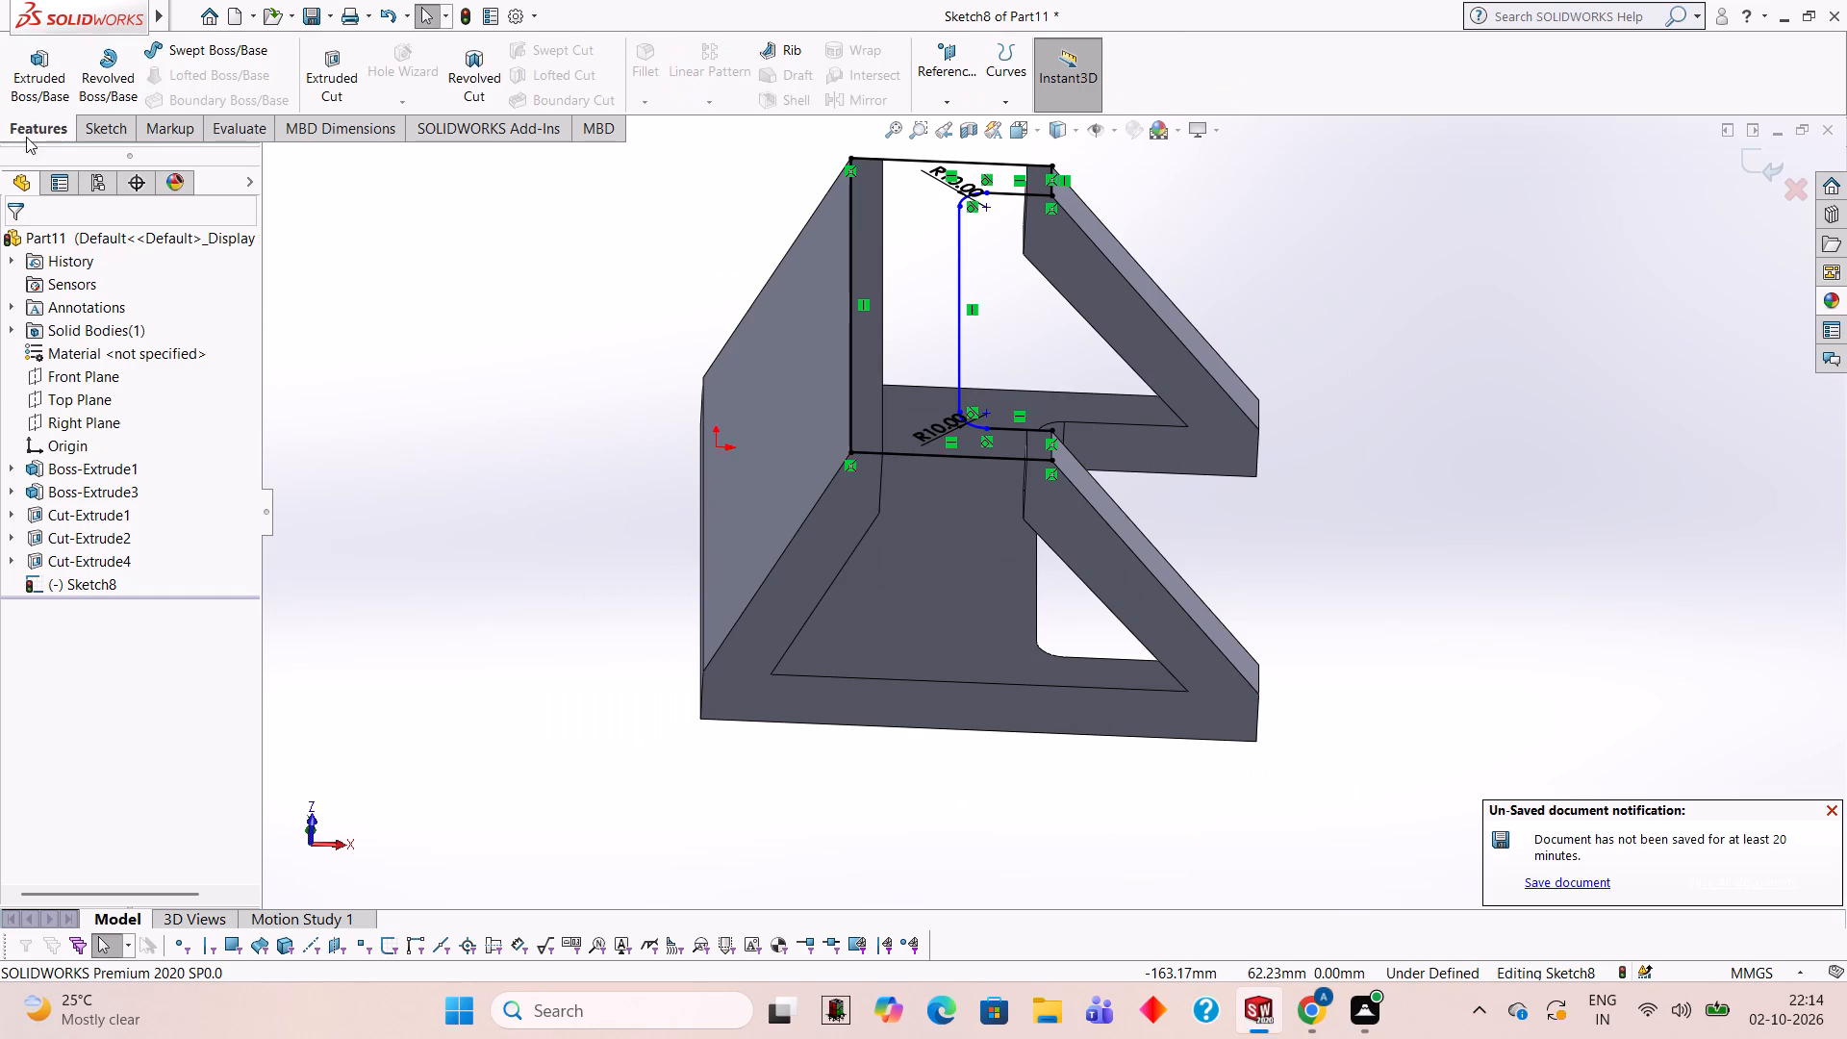
left_click(35, 86)
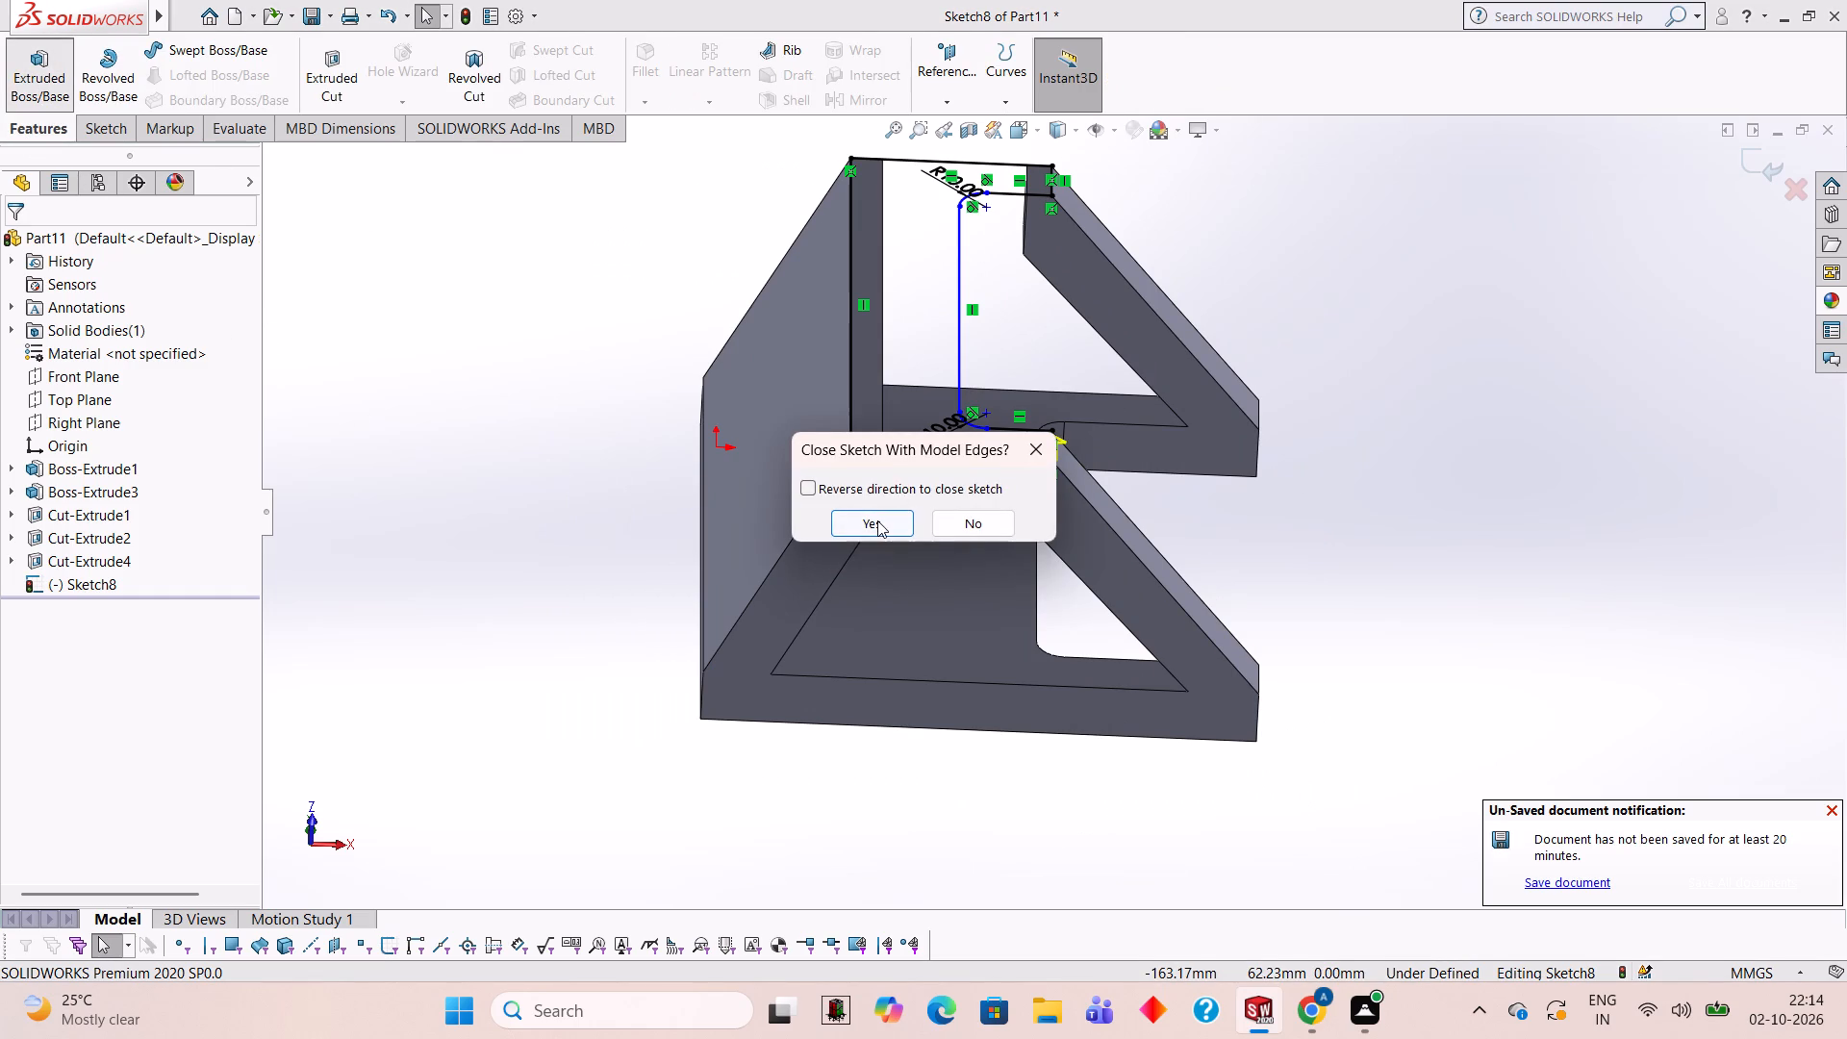
left_click(877, 520)
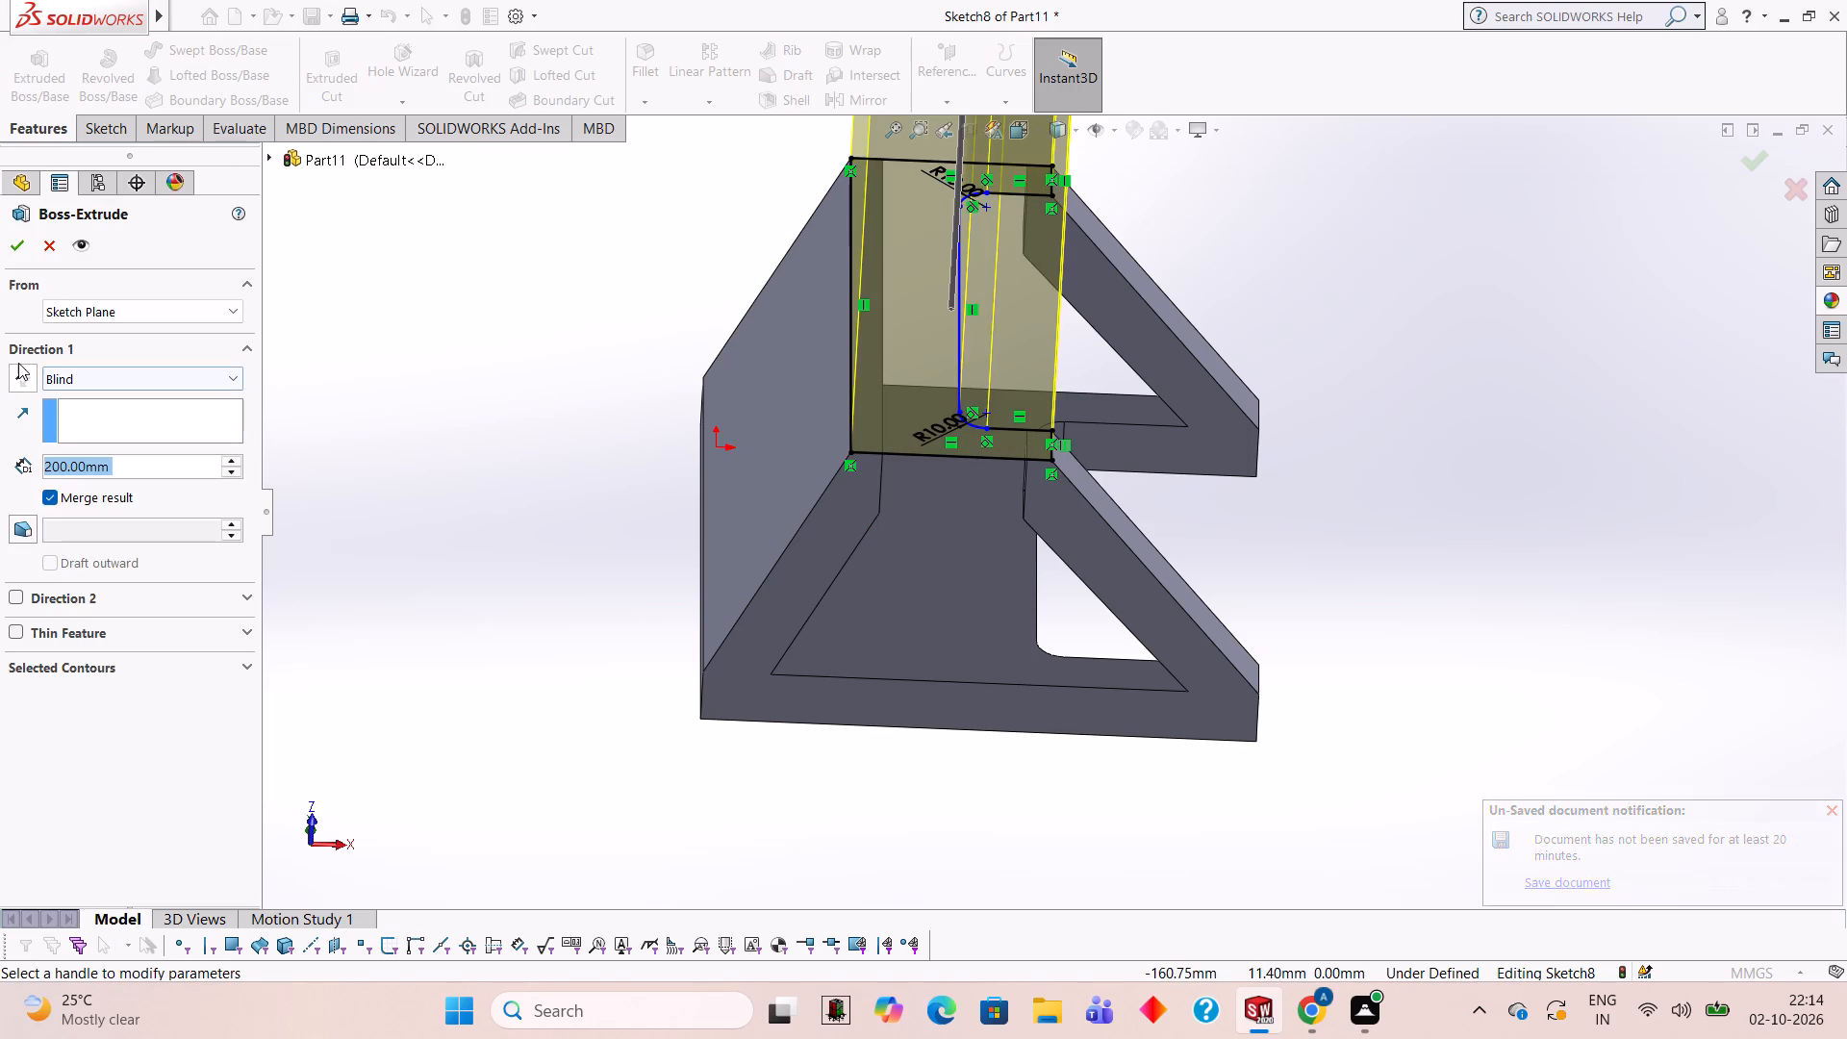
left_click(28, 383)
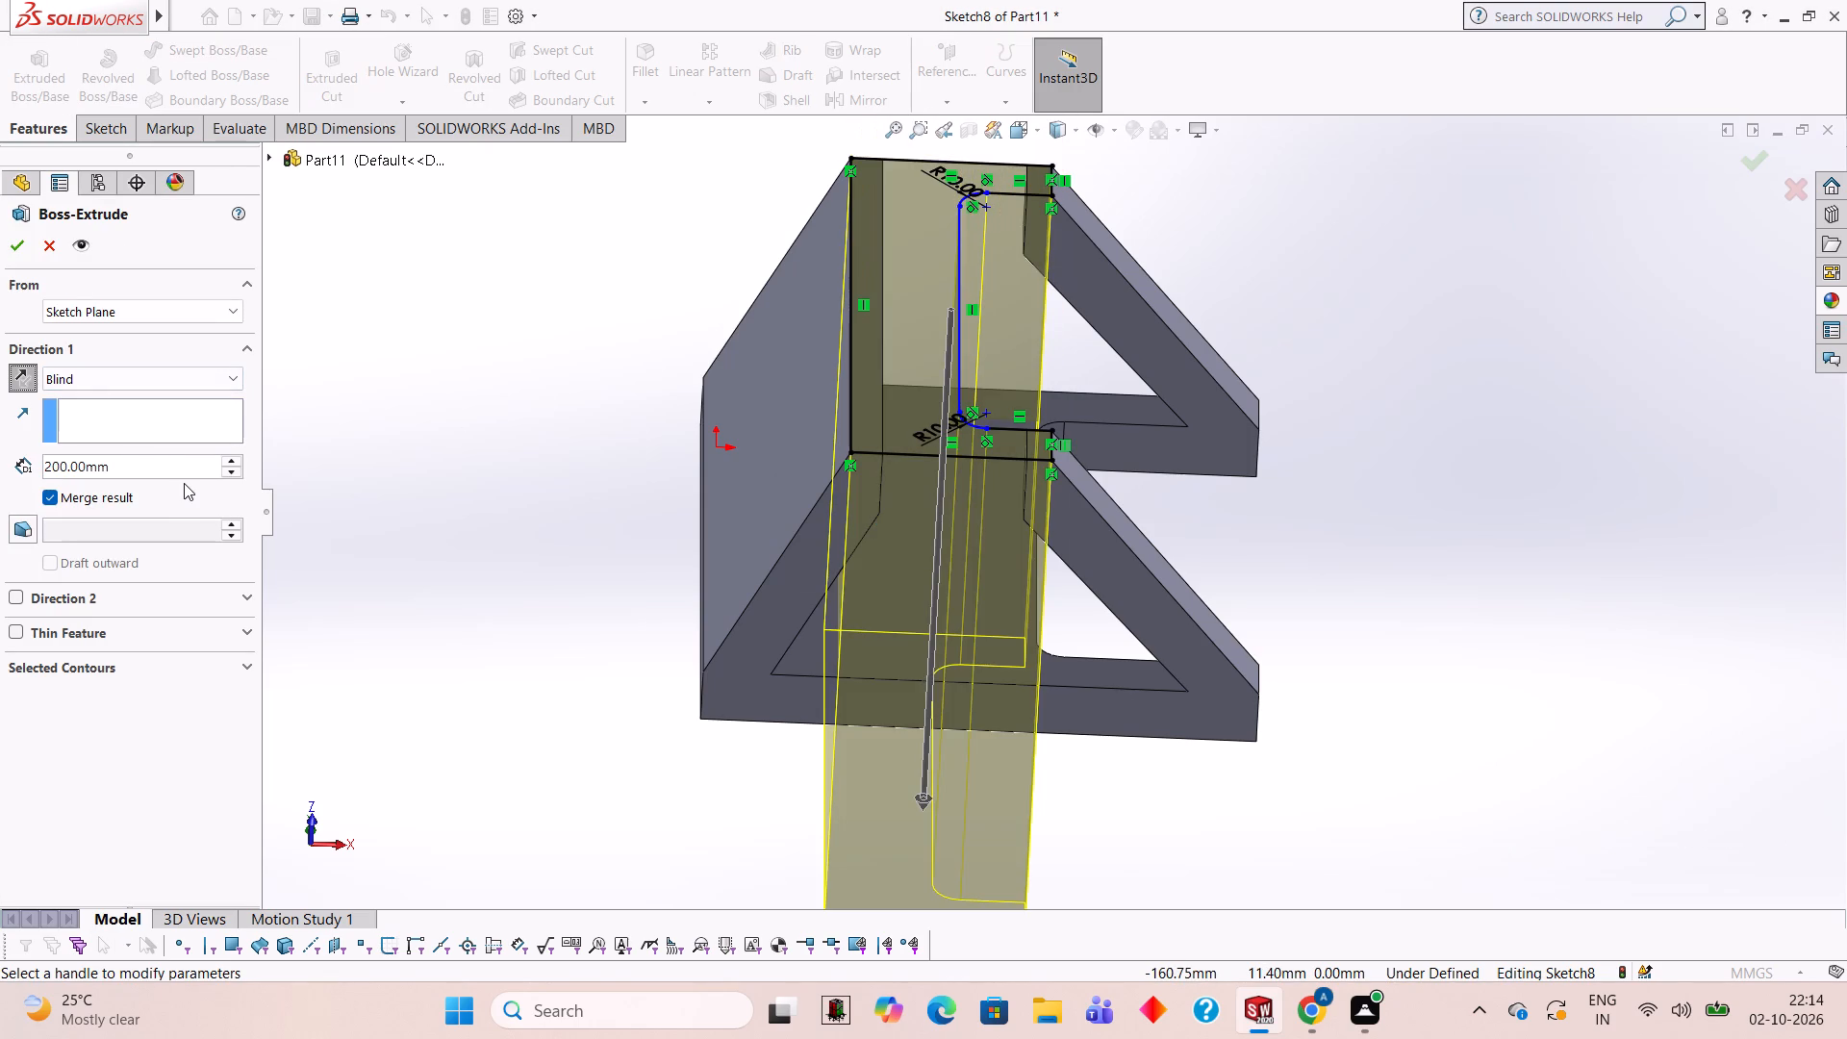
left_click(161, 469)
key("BackSpace")
key("BackSpace")
key("BackSpace")
key("BackSpace")
key("BackSpace")
key("BackSpace")
key("BackSpace")
key("BackSpace")
key("BackSpace")
key("BackSpace")
key("BackSpace")
type("30")
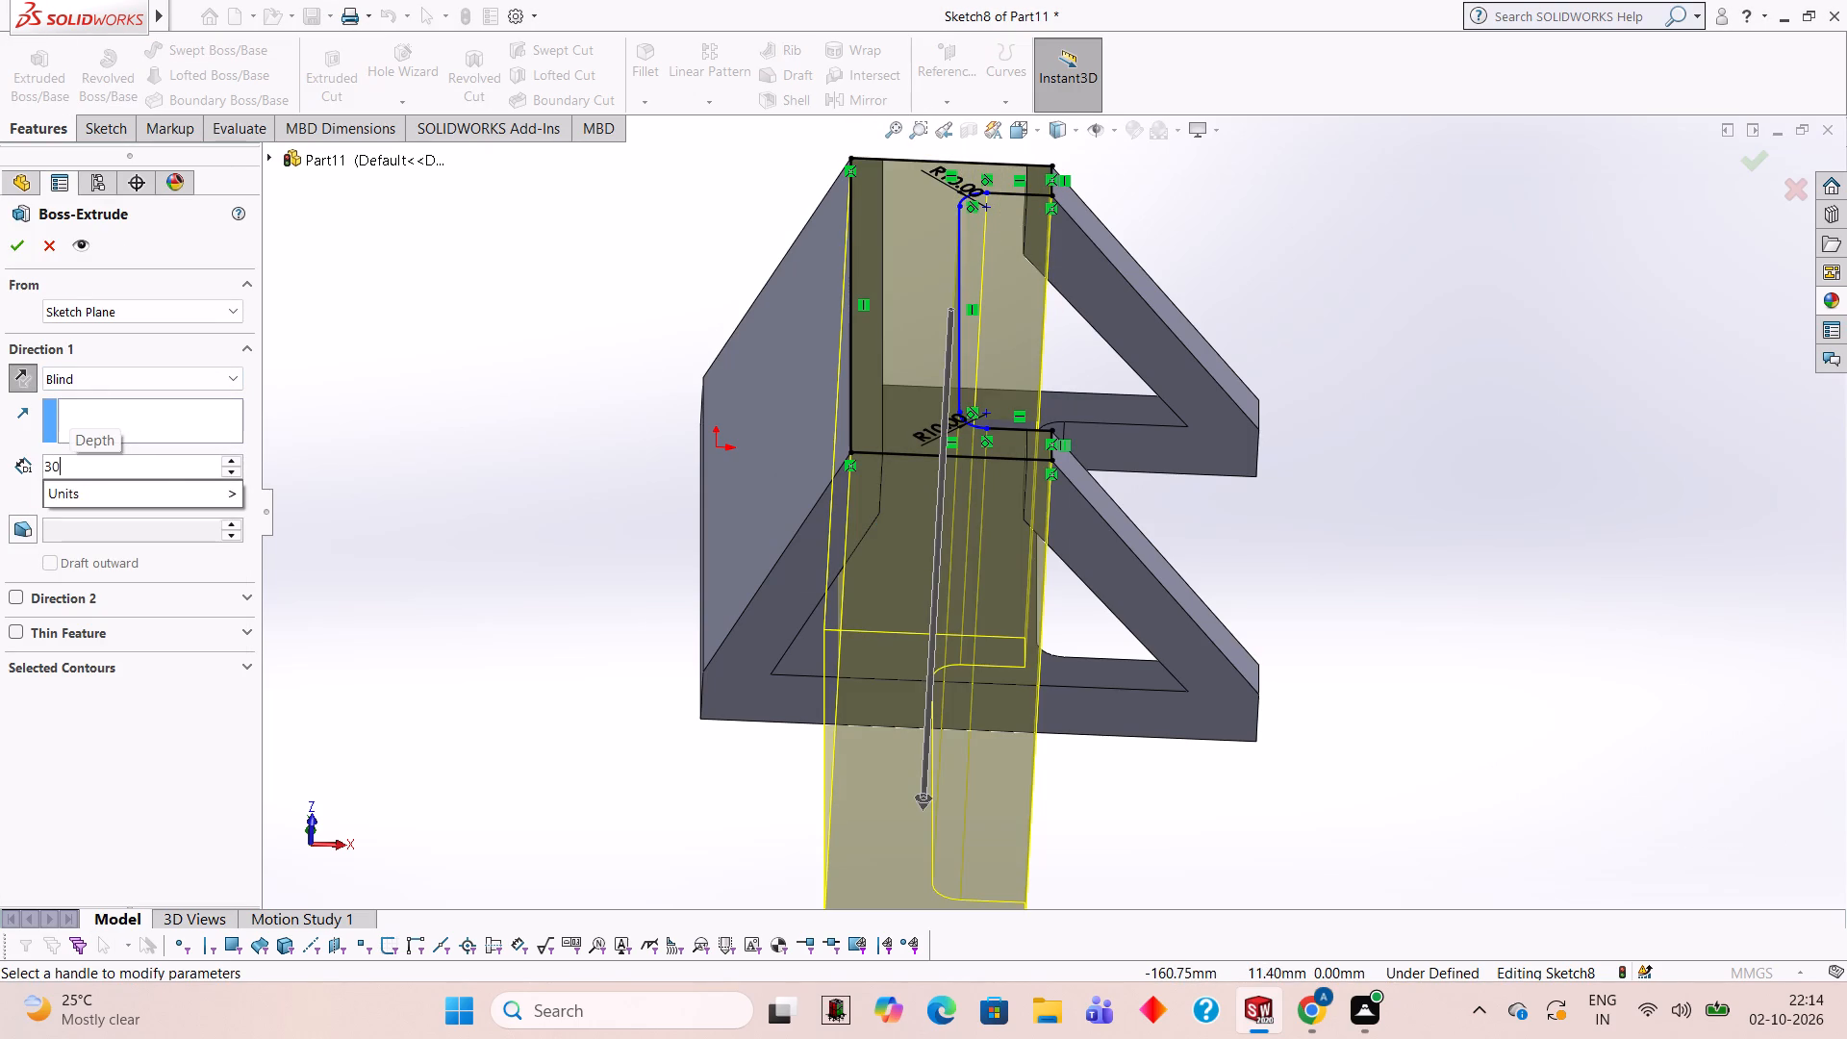
key("Return")
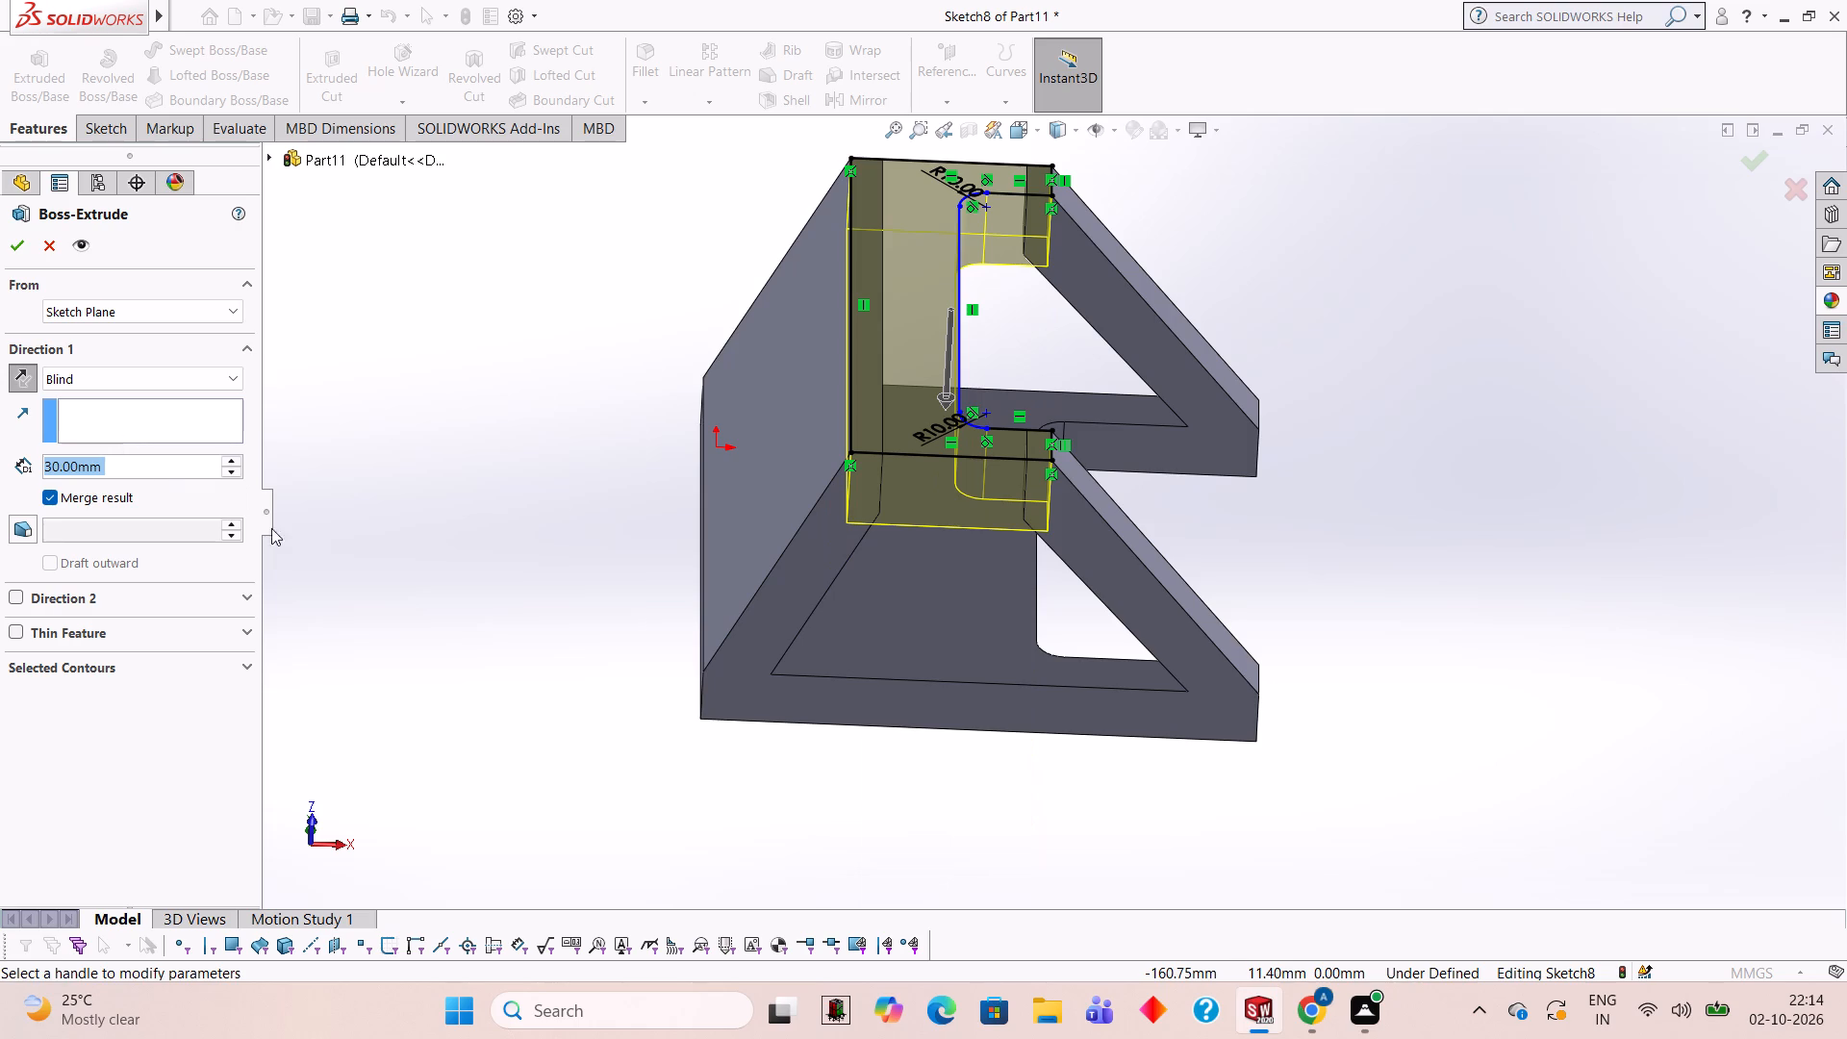
middle_click_drag(789, 636, 760, 550)
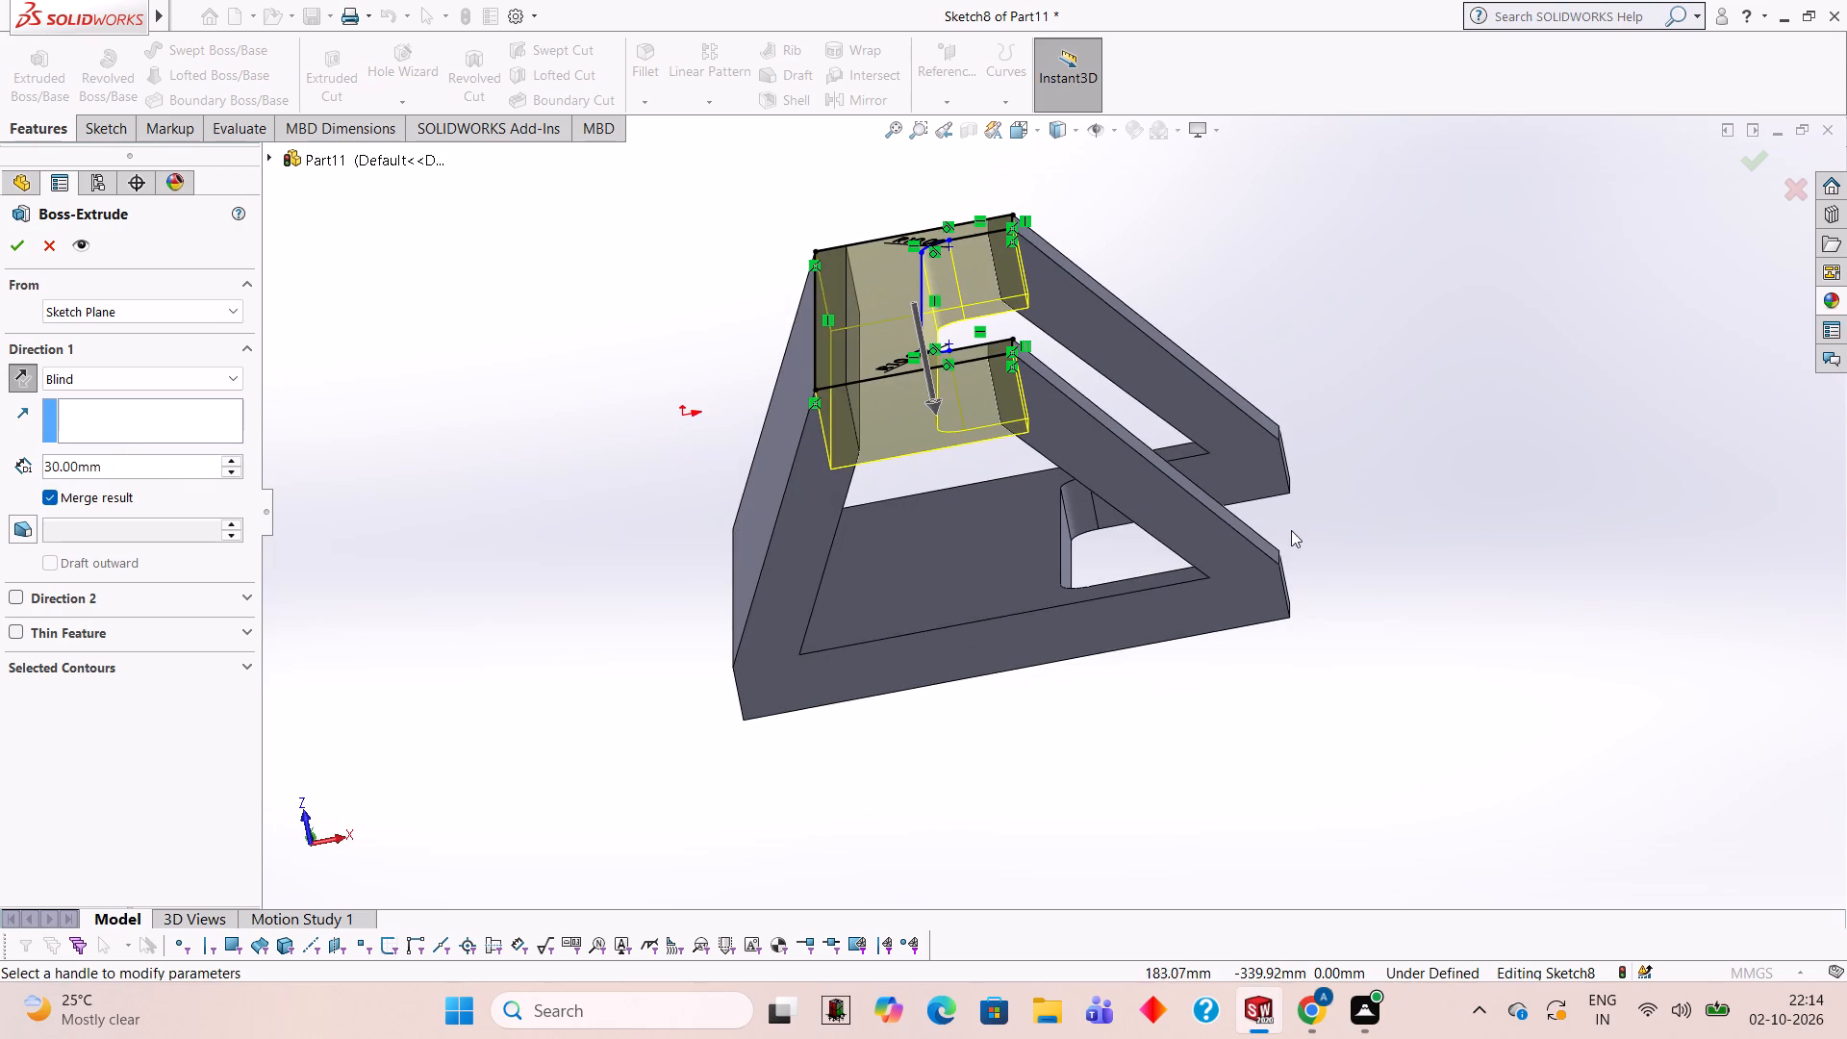
middle_click_drag(1221, 487, 1105, 784)
middle_click_drag(1065, 549, 1074, 555)
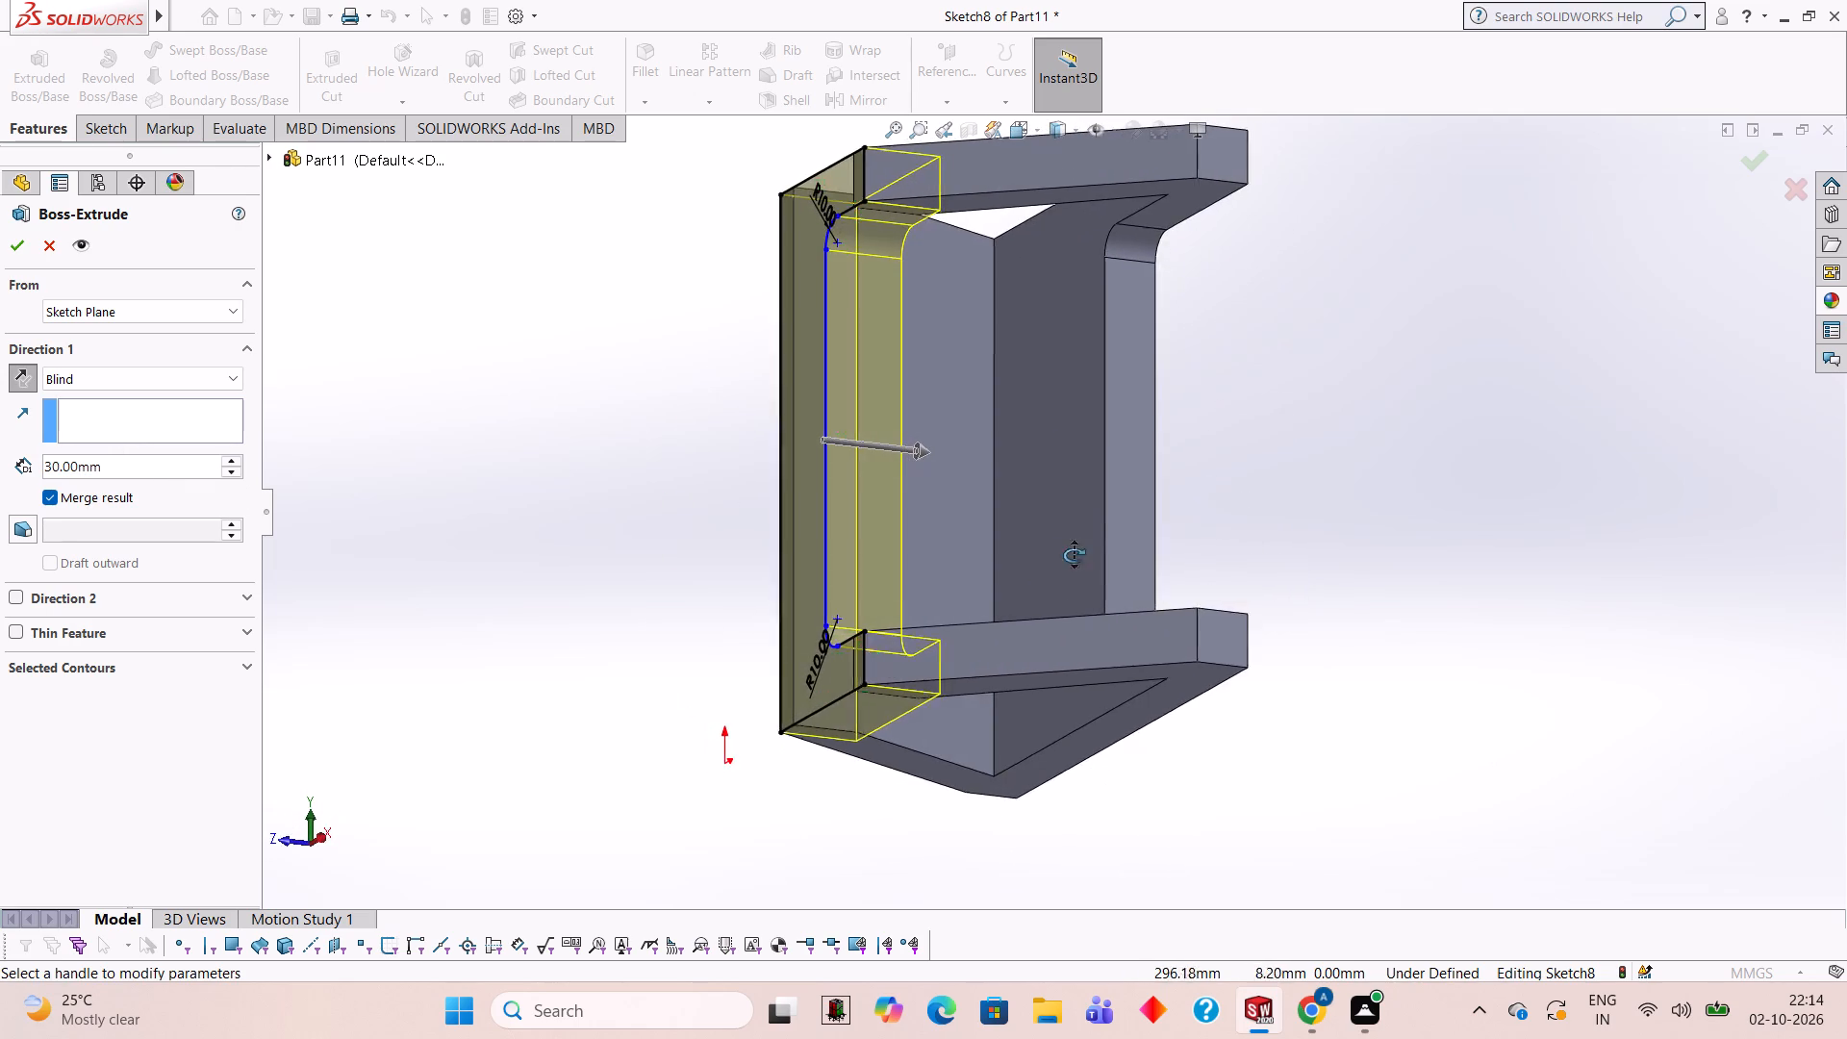
middle_click_drag(1074, 555, 1041, 630)
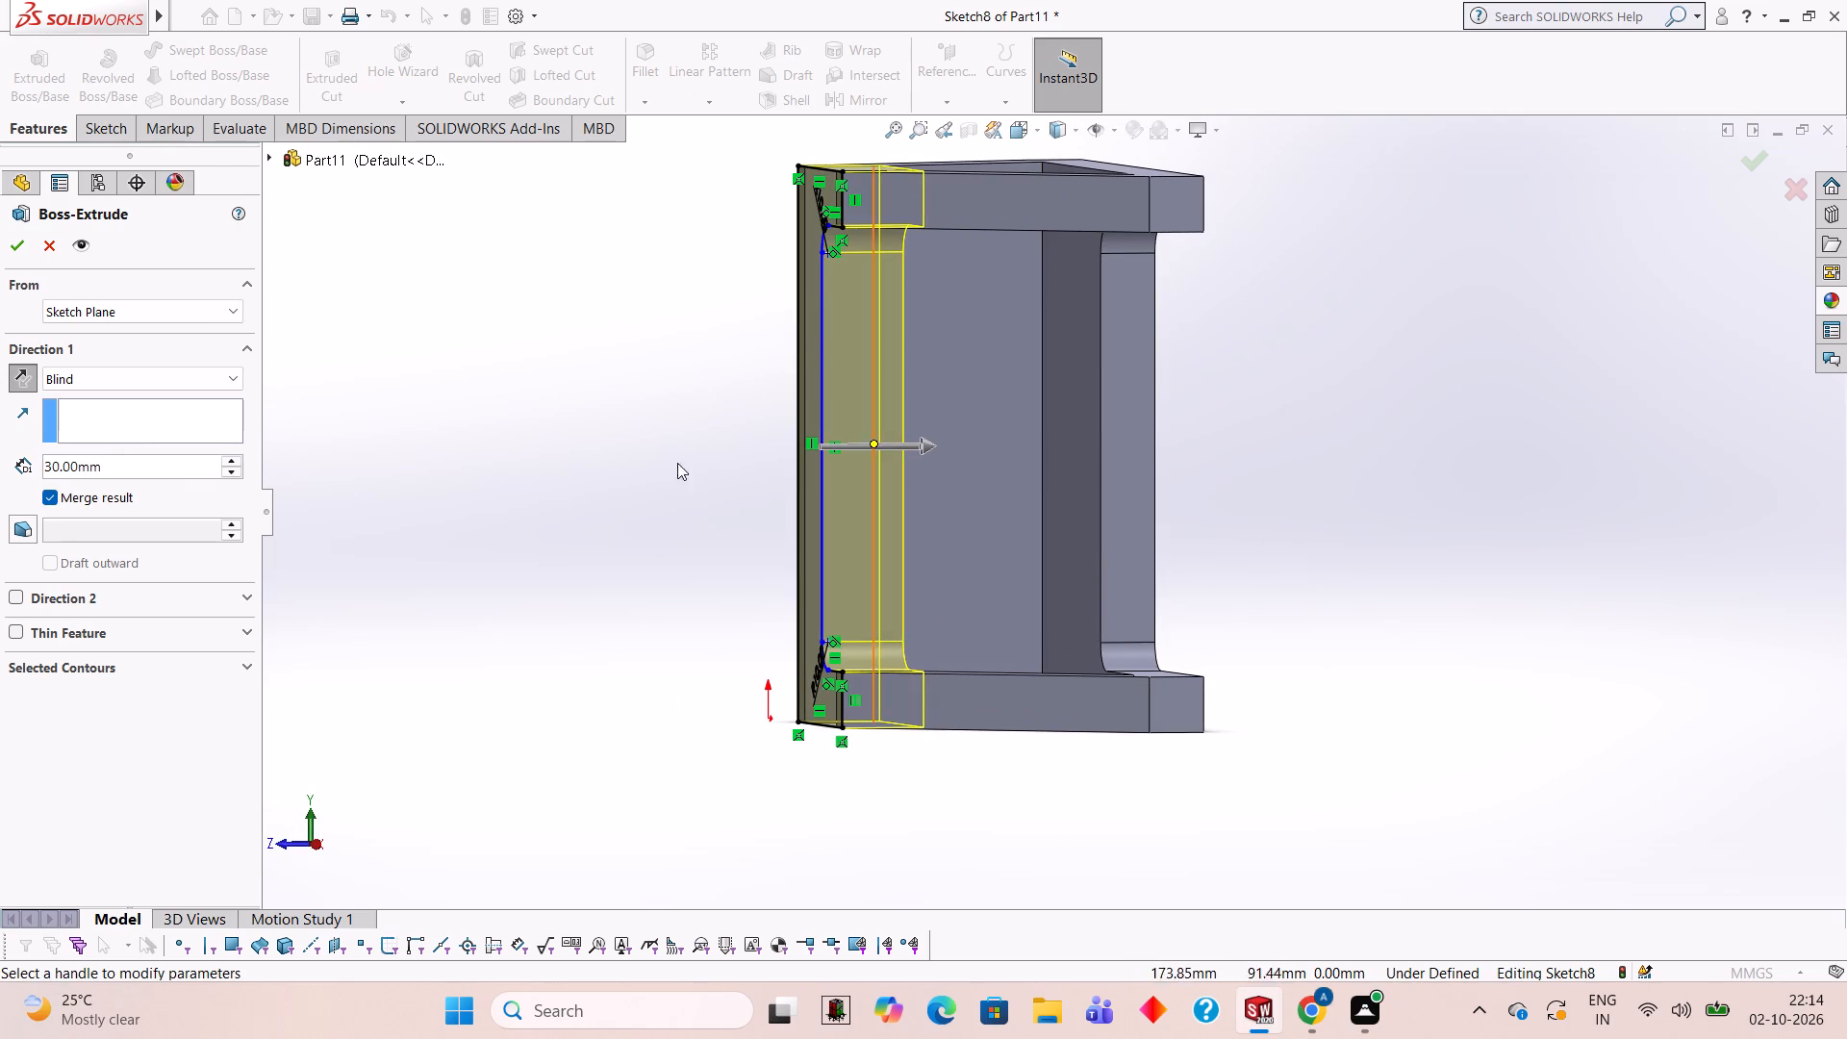
left_click(13, 241)
left_click(441, 406)
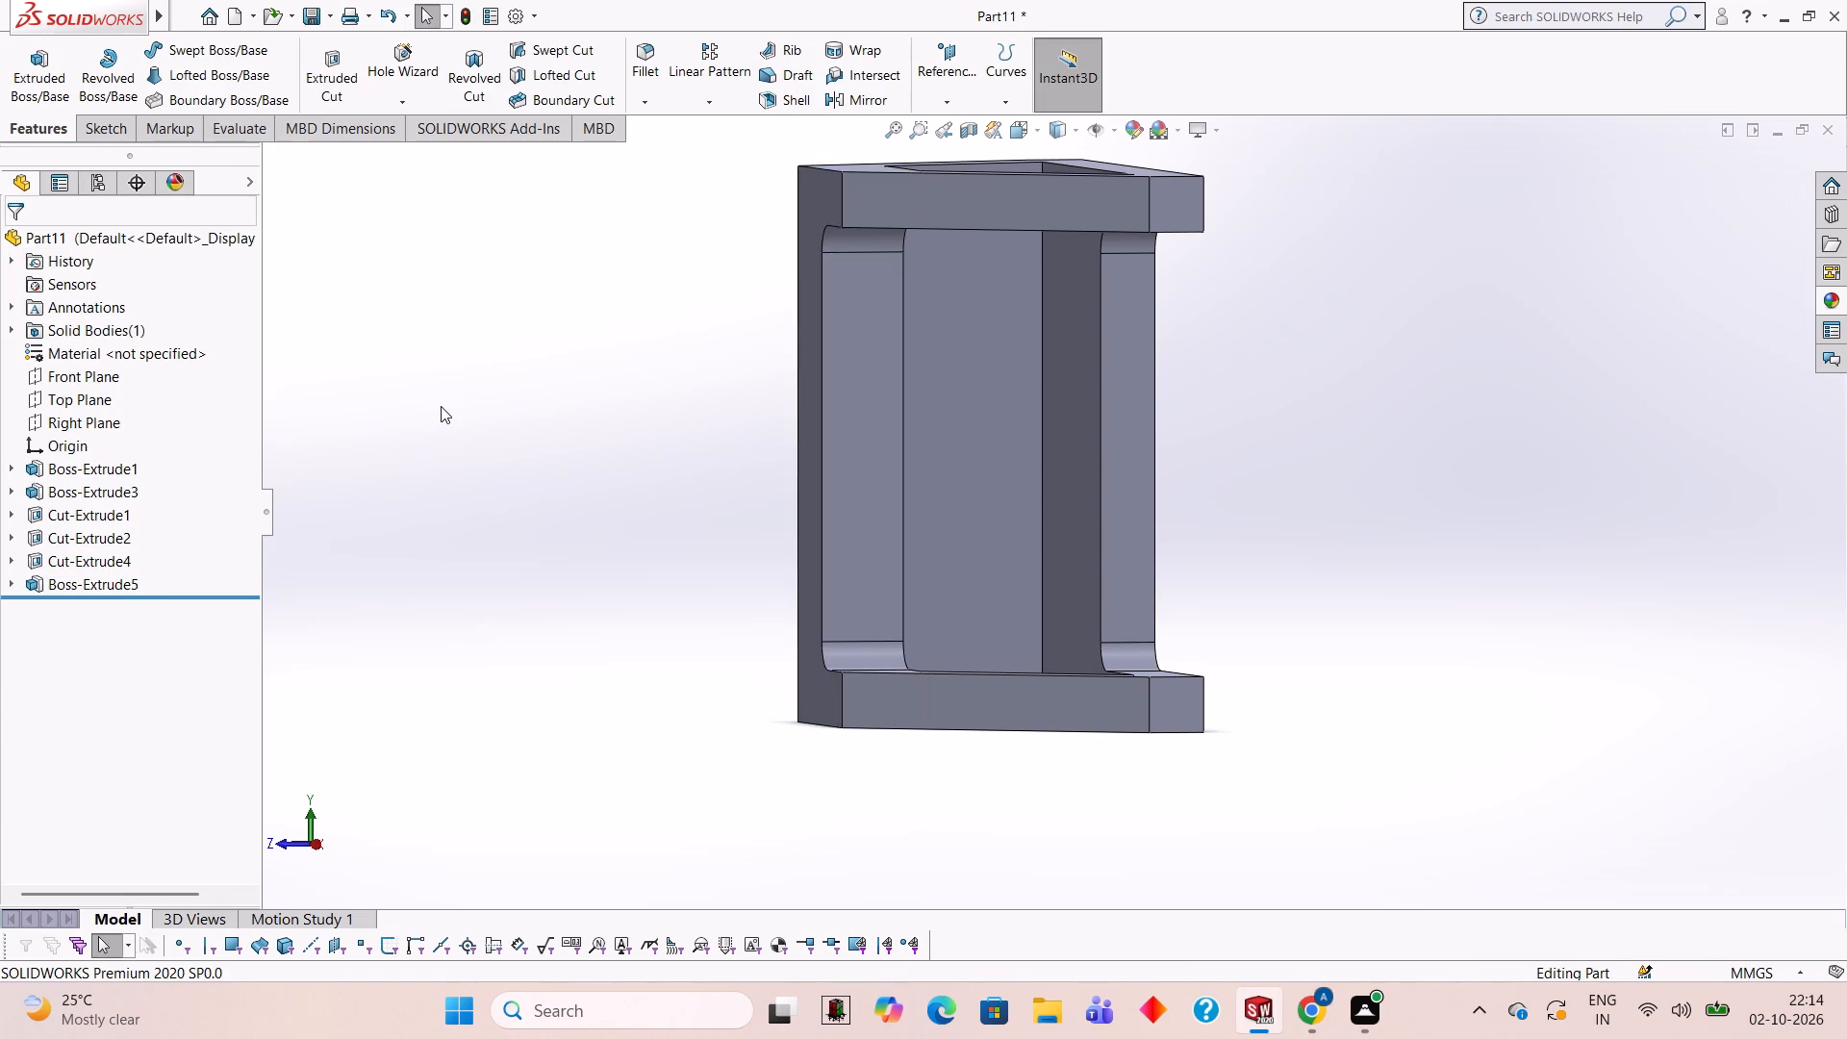
On the C-shaped top face, sketch a circle of radius 45 mm centred on the midpoint of the long inner edge.
middle_click_drag(441, 406, 598, 407)
middle_click_drag(842, 584, 796, 467)
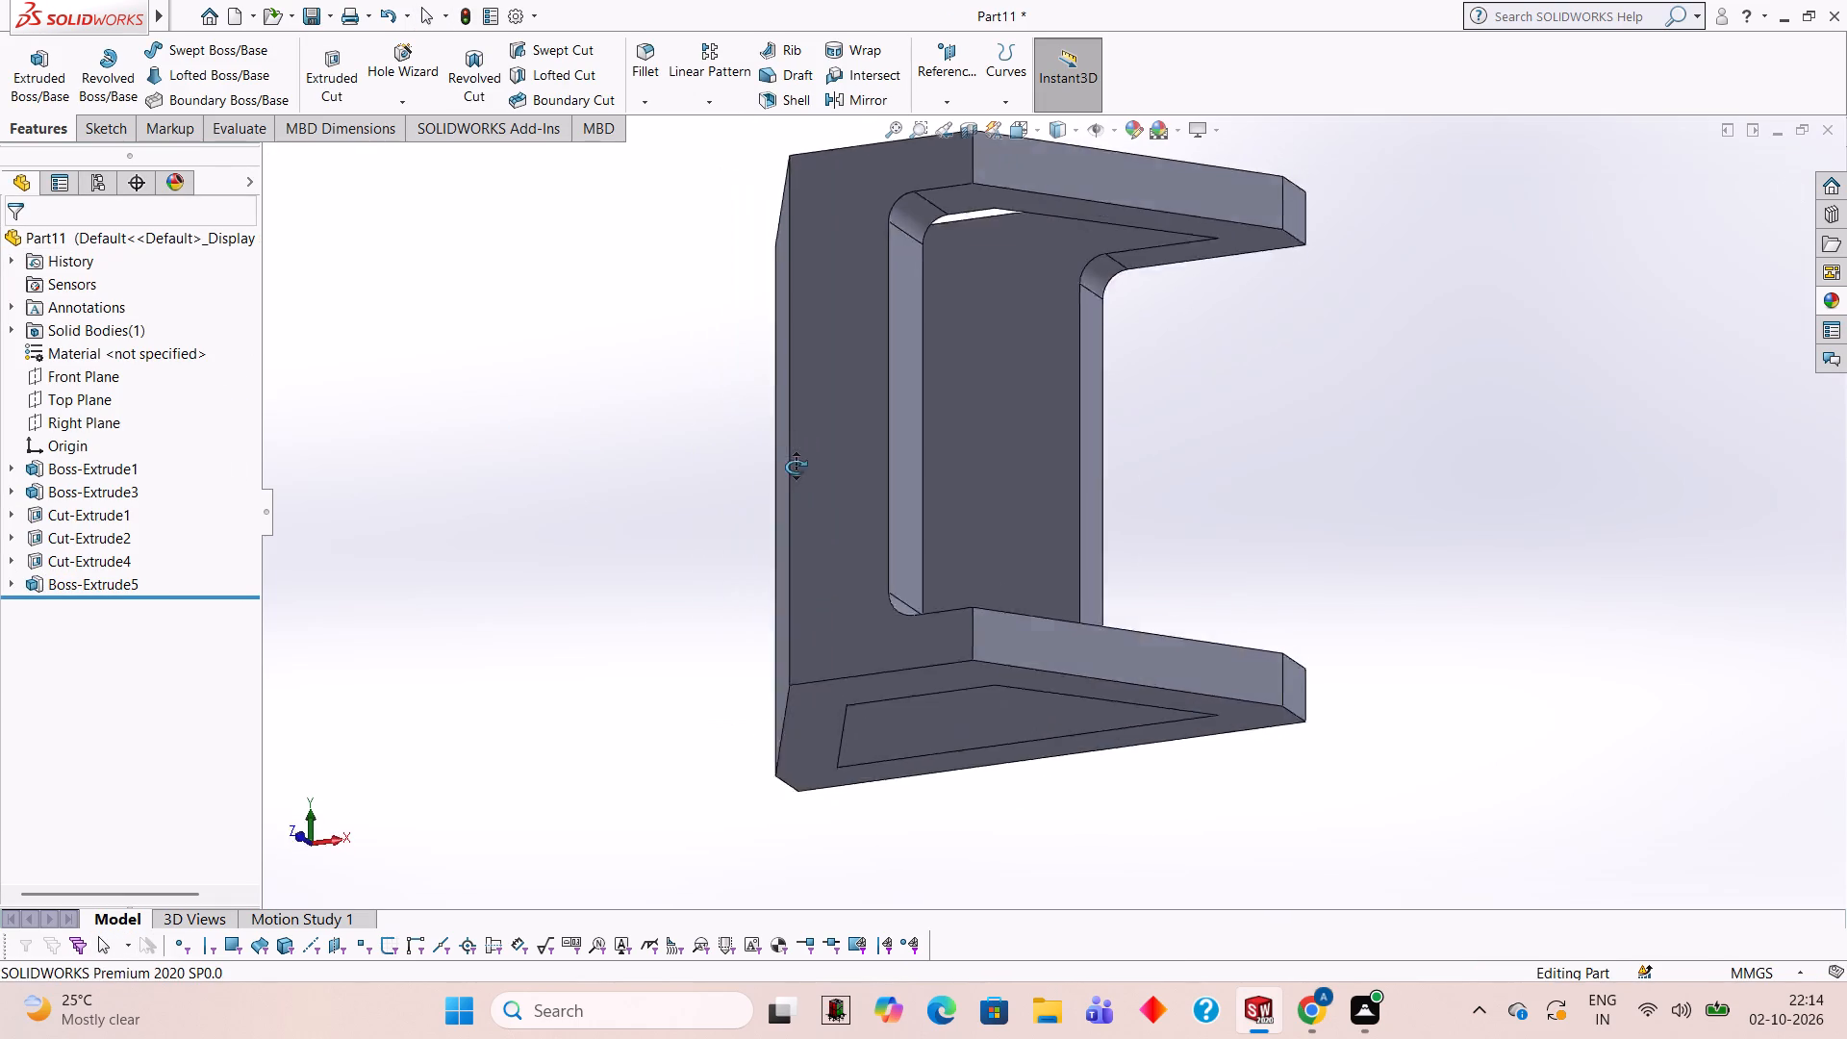
middle_click_drag(796, 467, 842, 430)
middle_click_drag(1180, 545, 1047, 329)
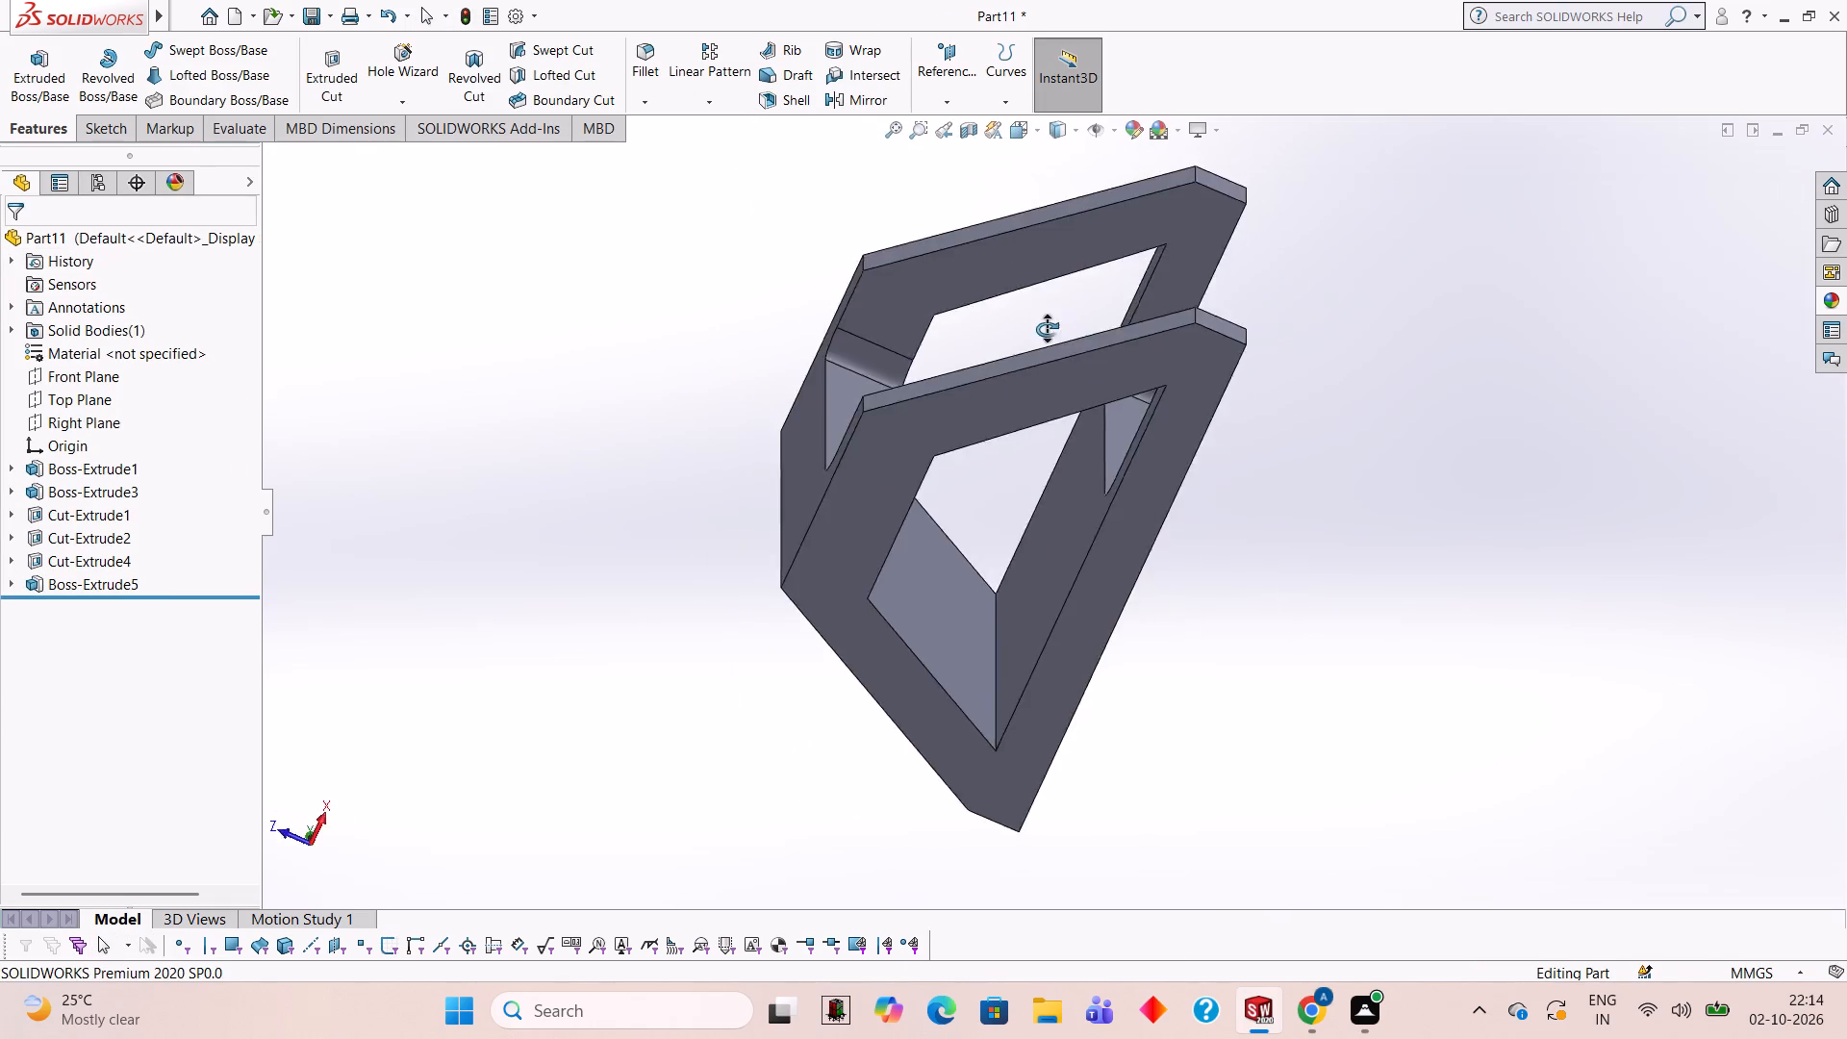
middle_click_drag(1047, 329, 1172, 656)
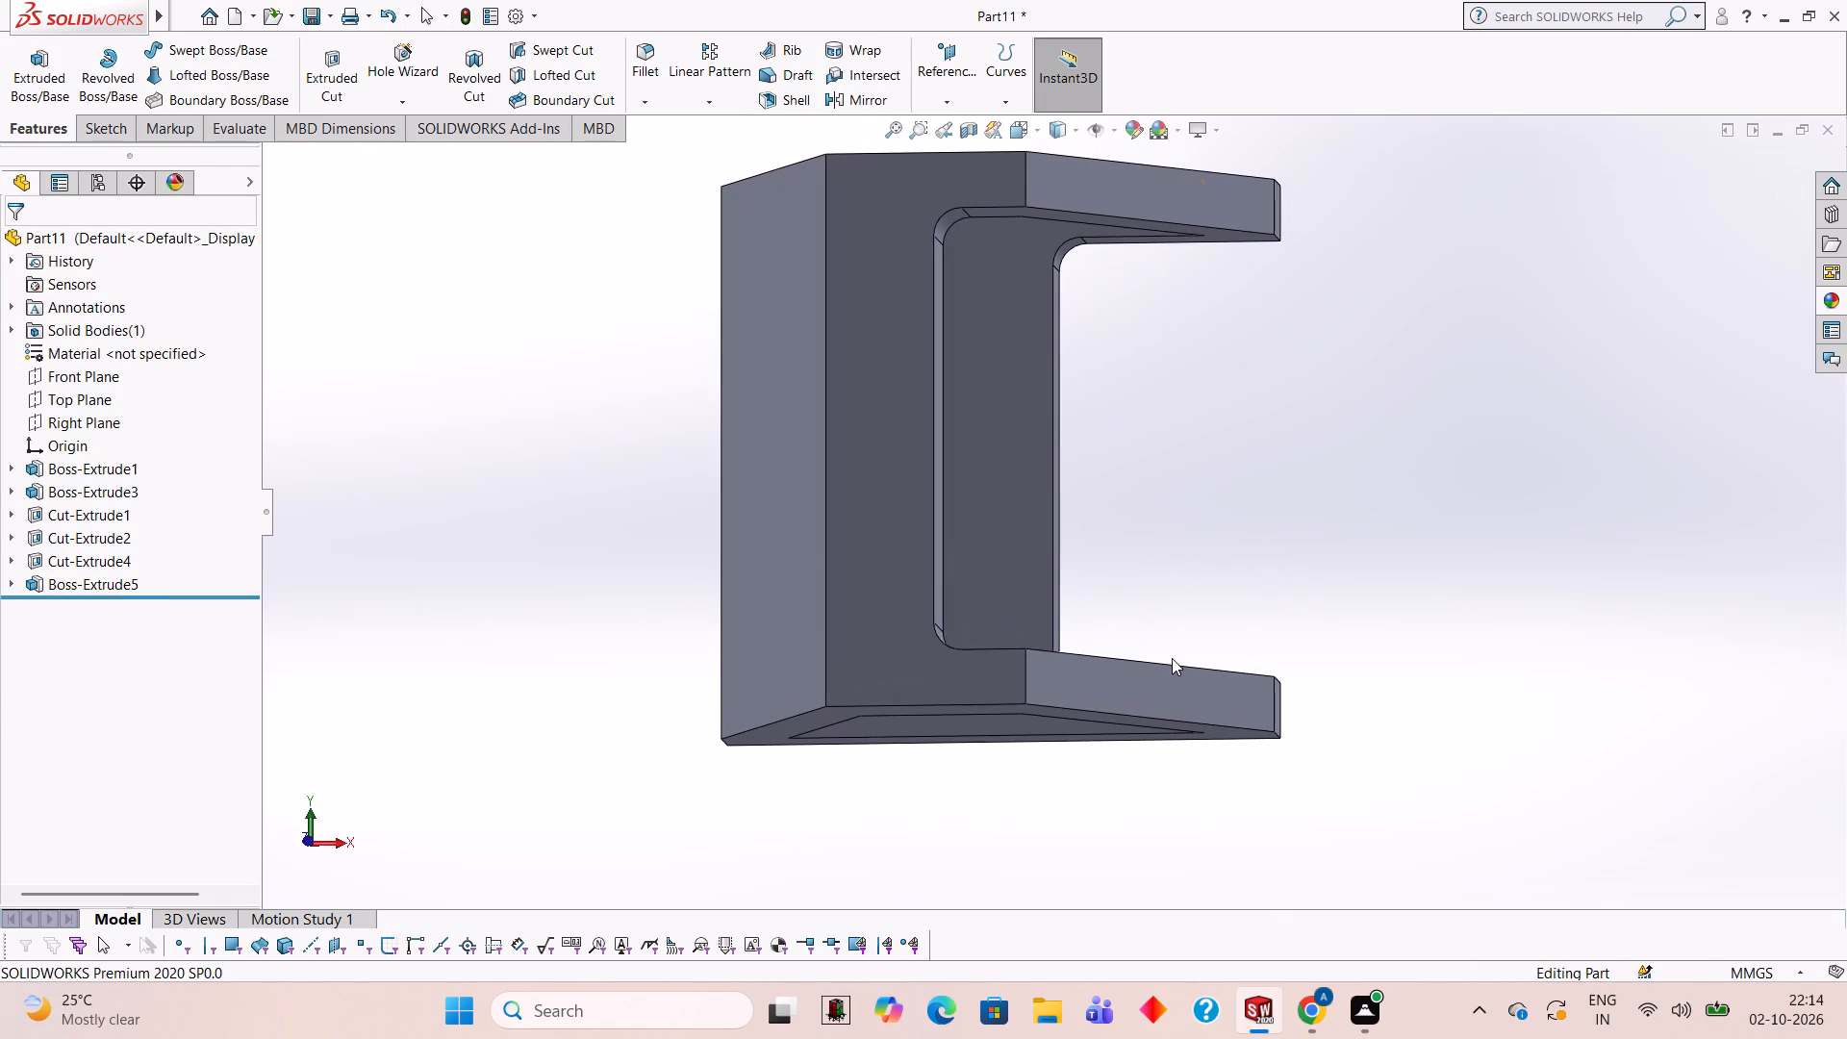
left_click(893, 462)
left_click(972, 404)
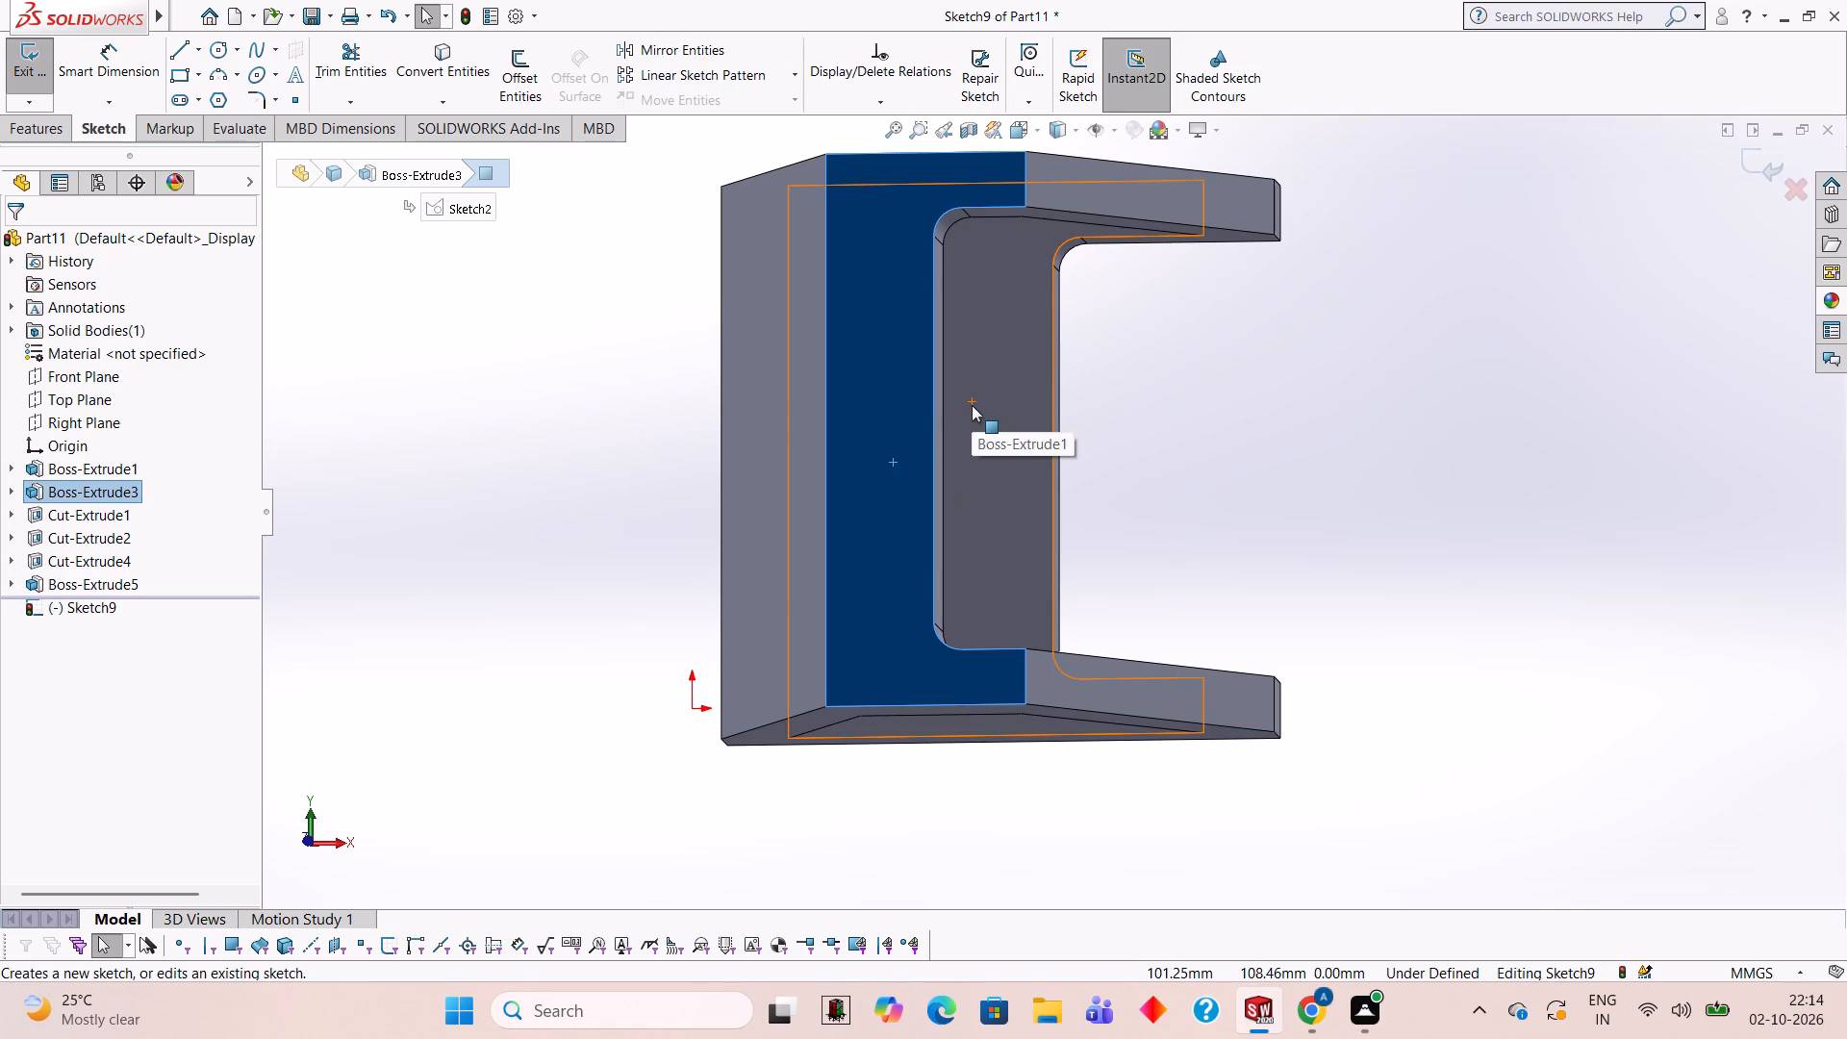
key("ctrl+8")
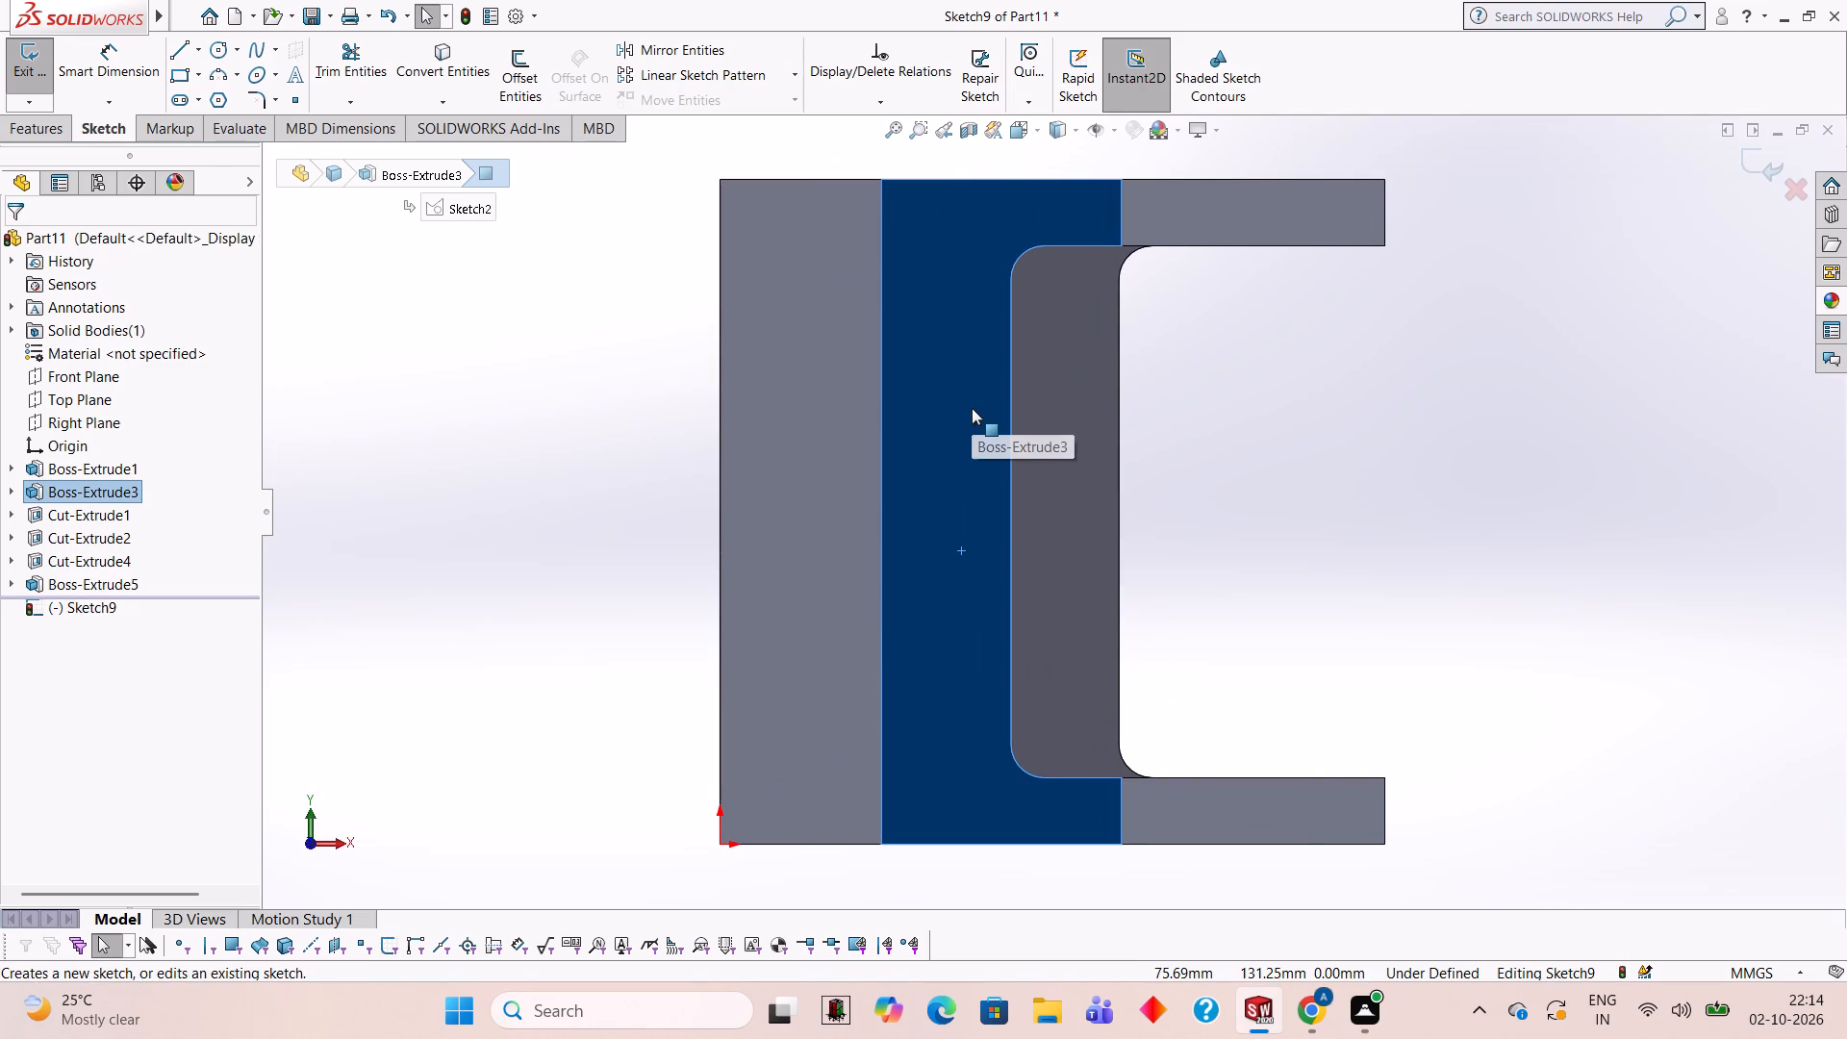
left_click(228, 57)
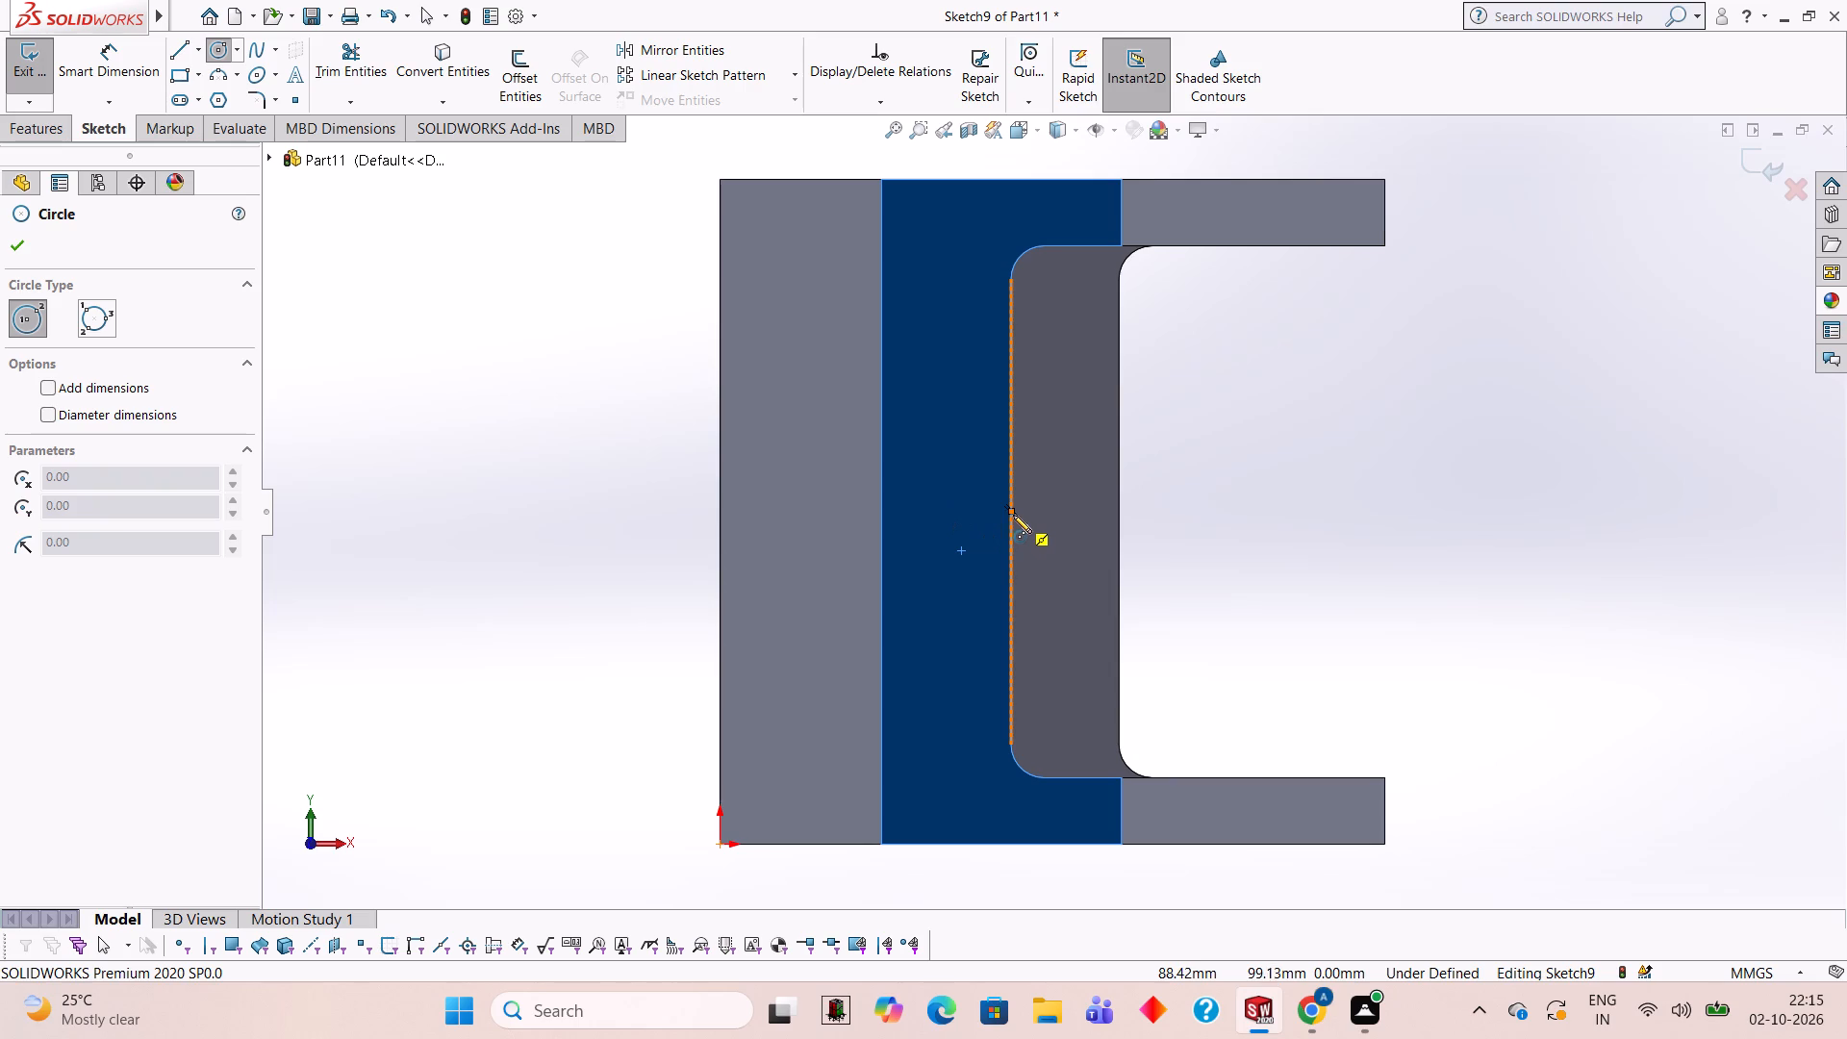
left_click(1008, 510)
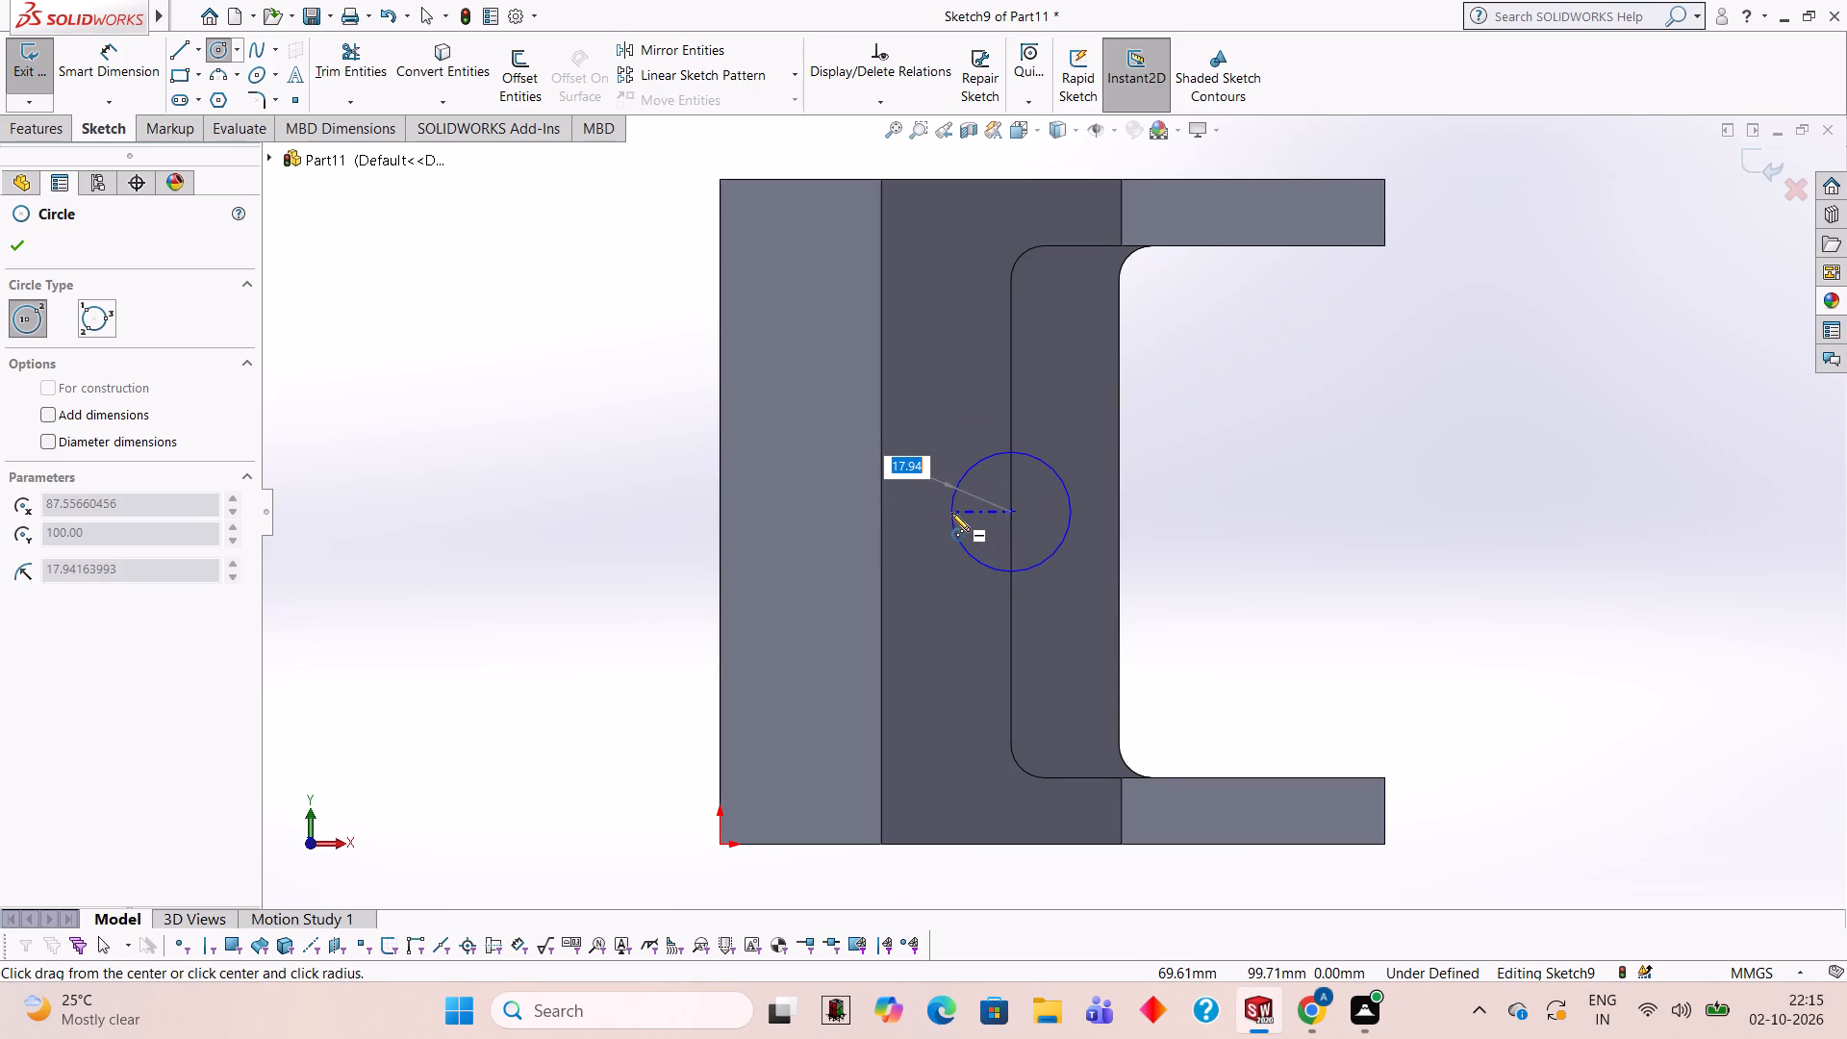
type("45")
key("Return")
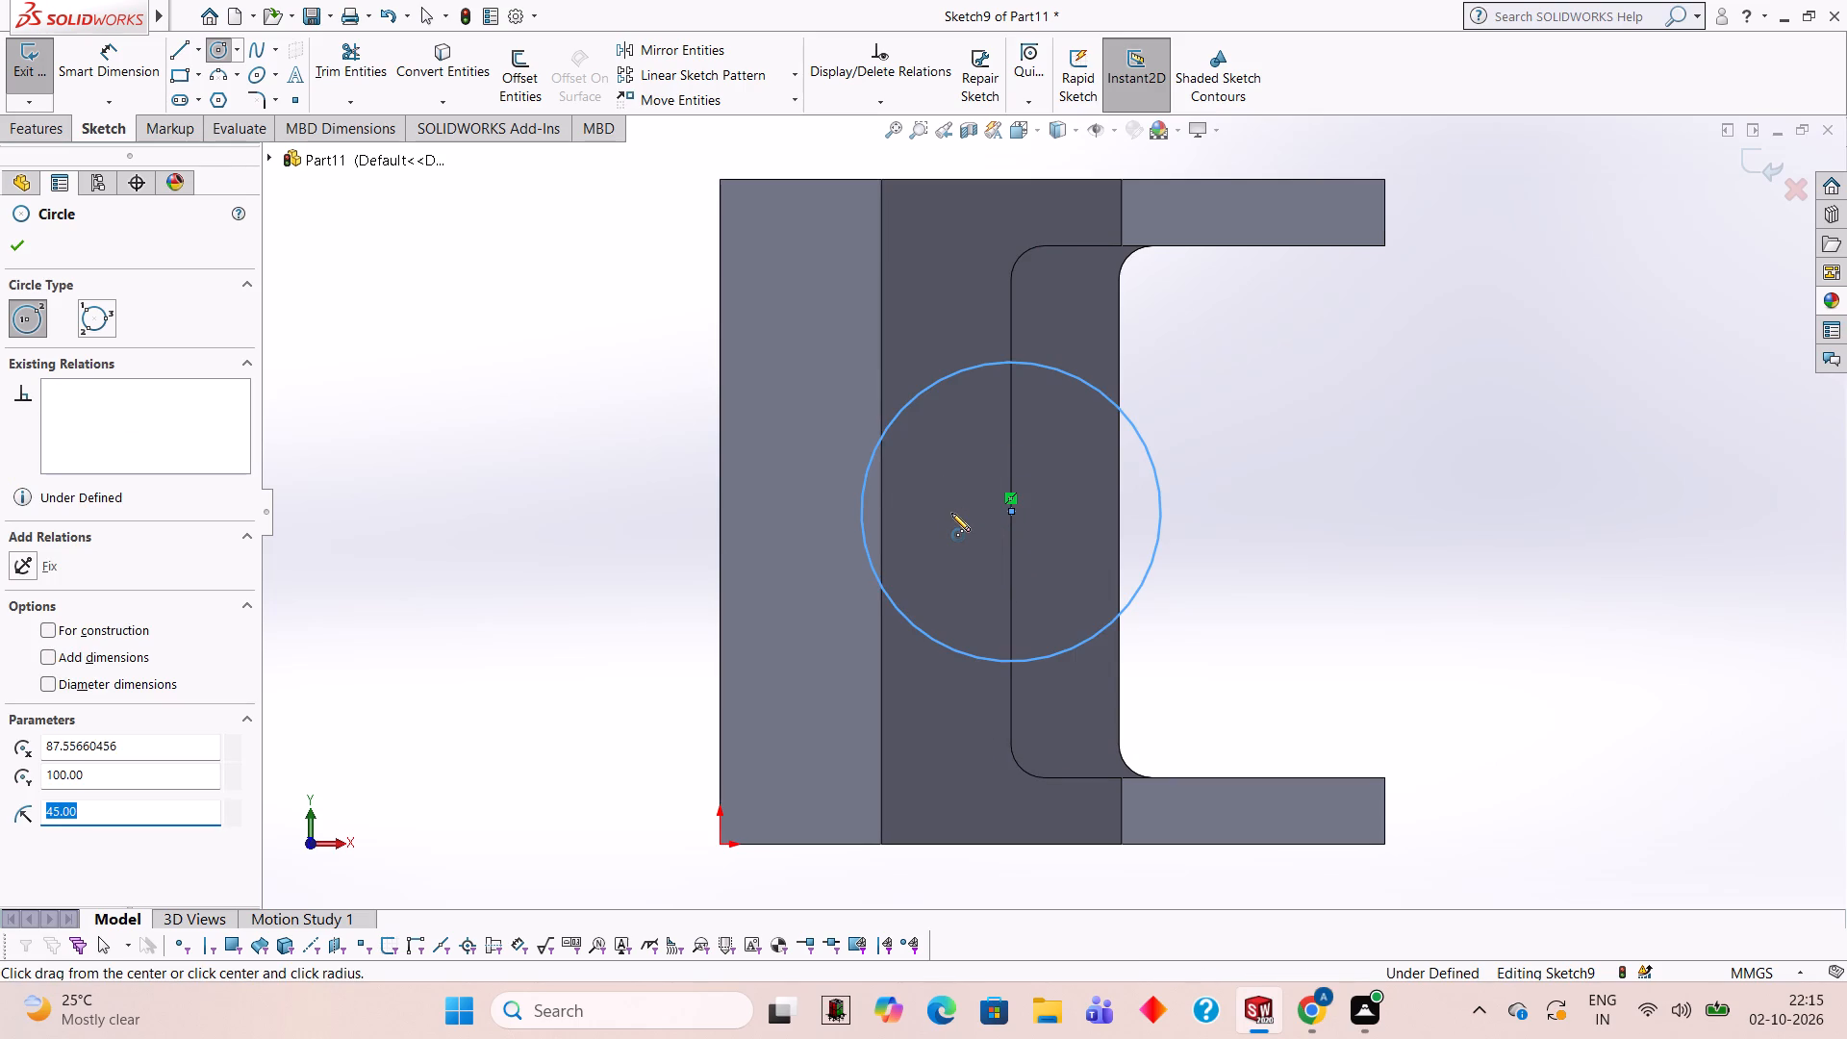
Draw a vertical line across the circle's diameter along the inner edge and trim away the half lying over the wall.
left_click(188, 49)
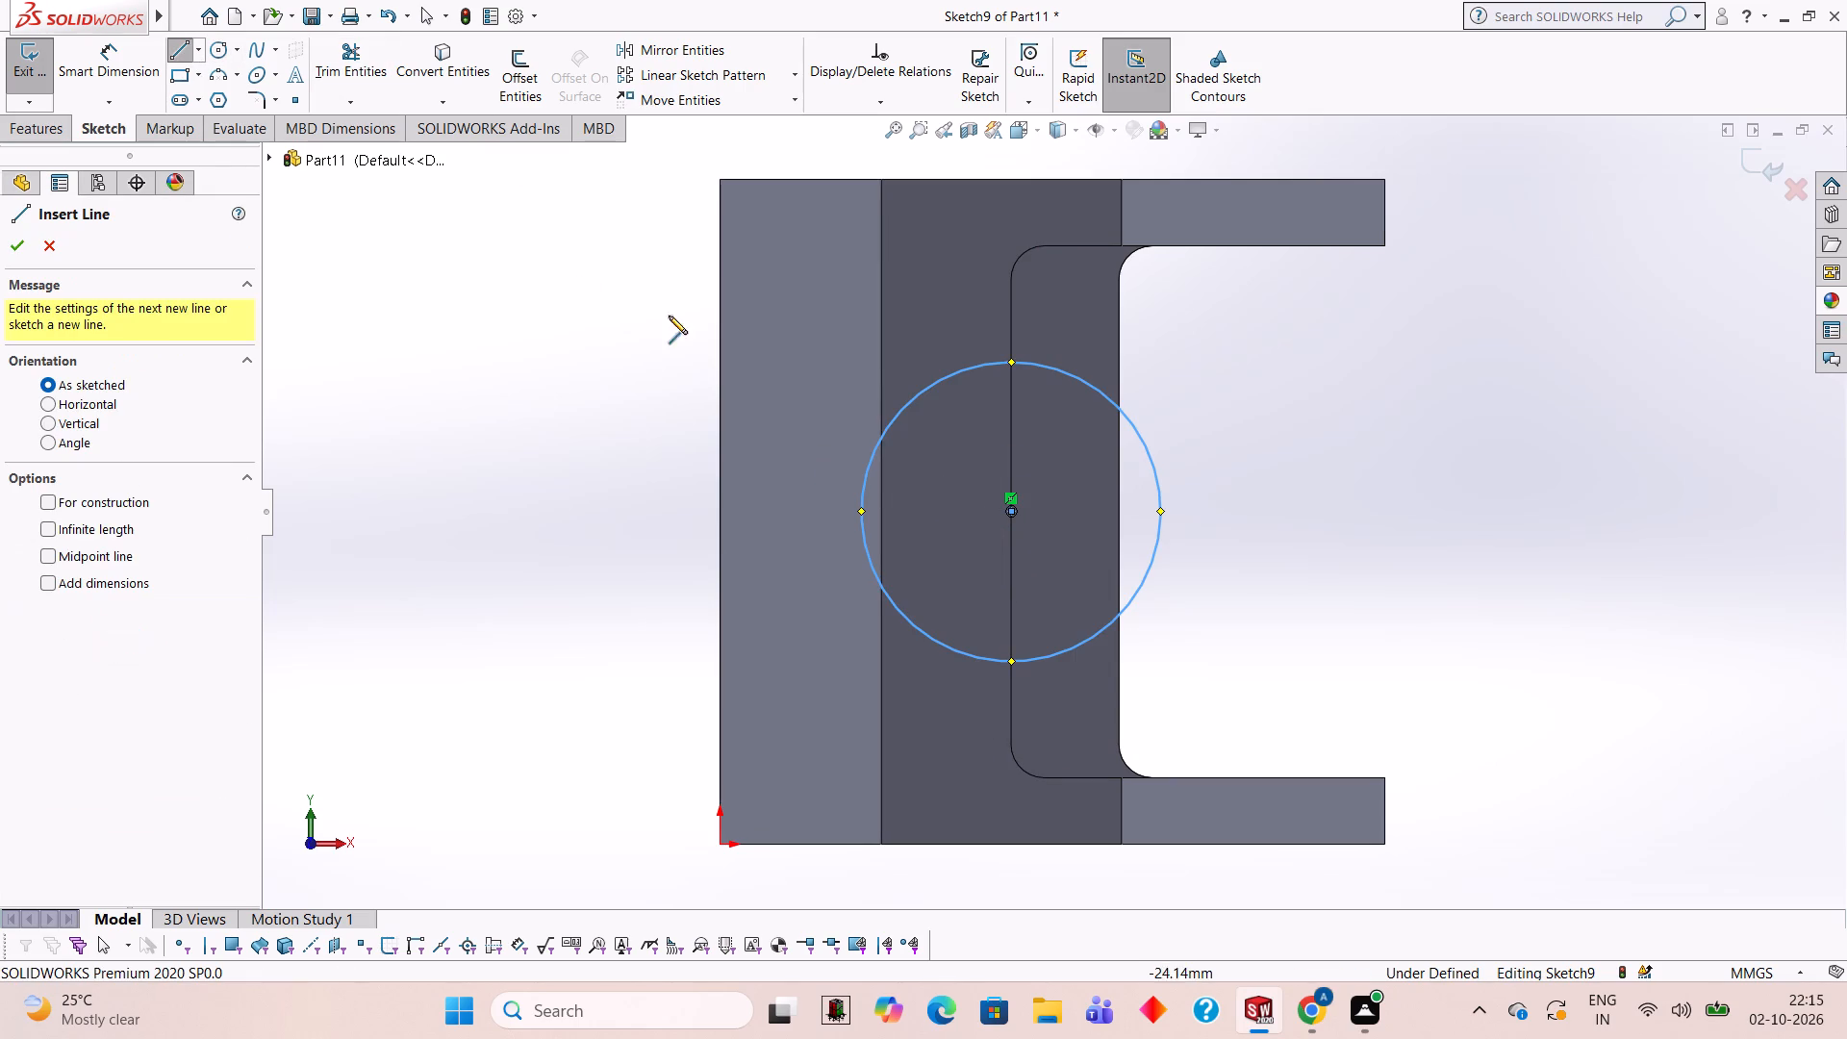
left_click(1012, 364)
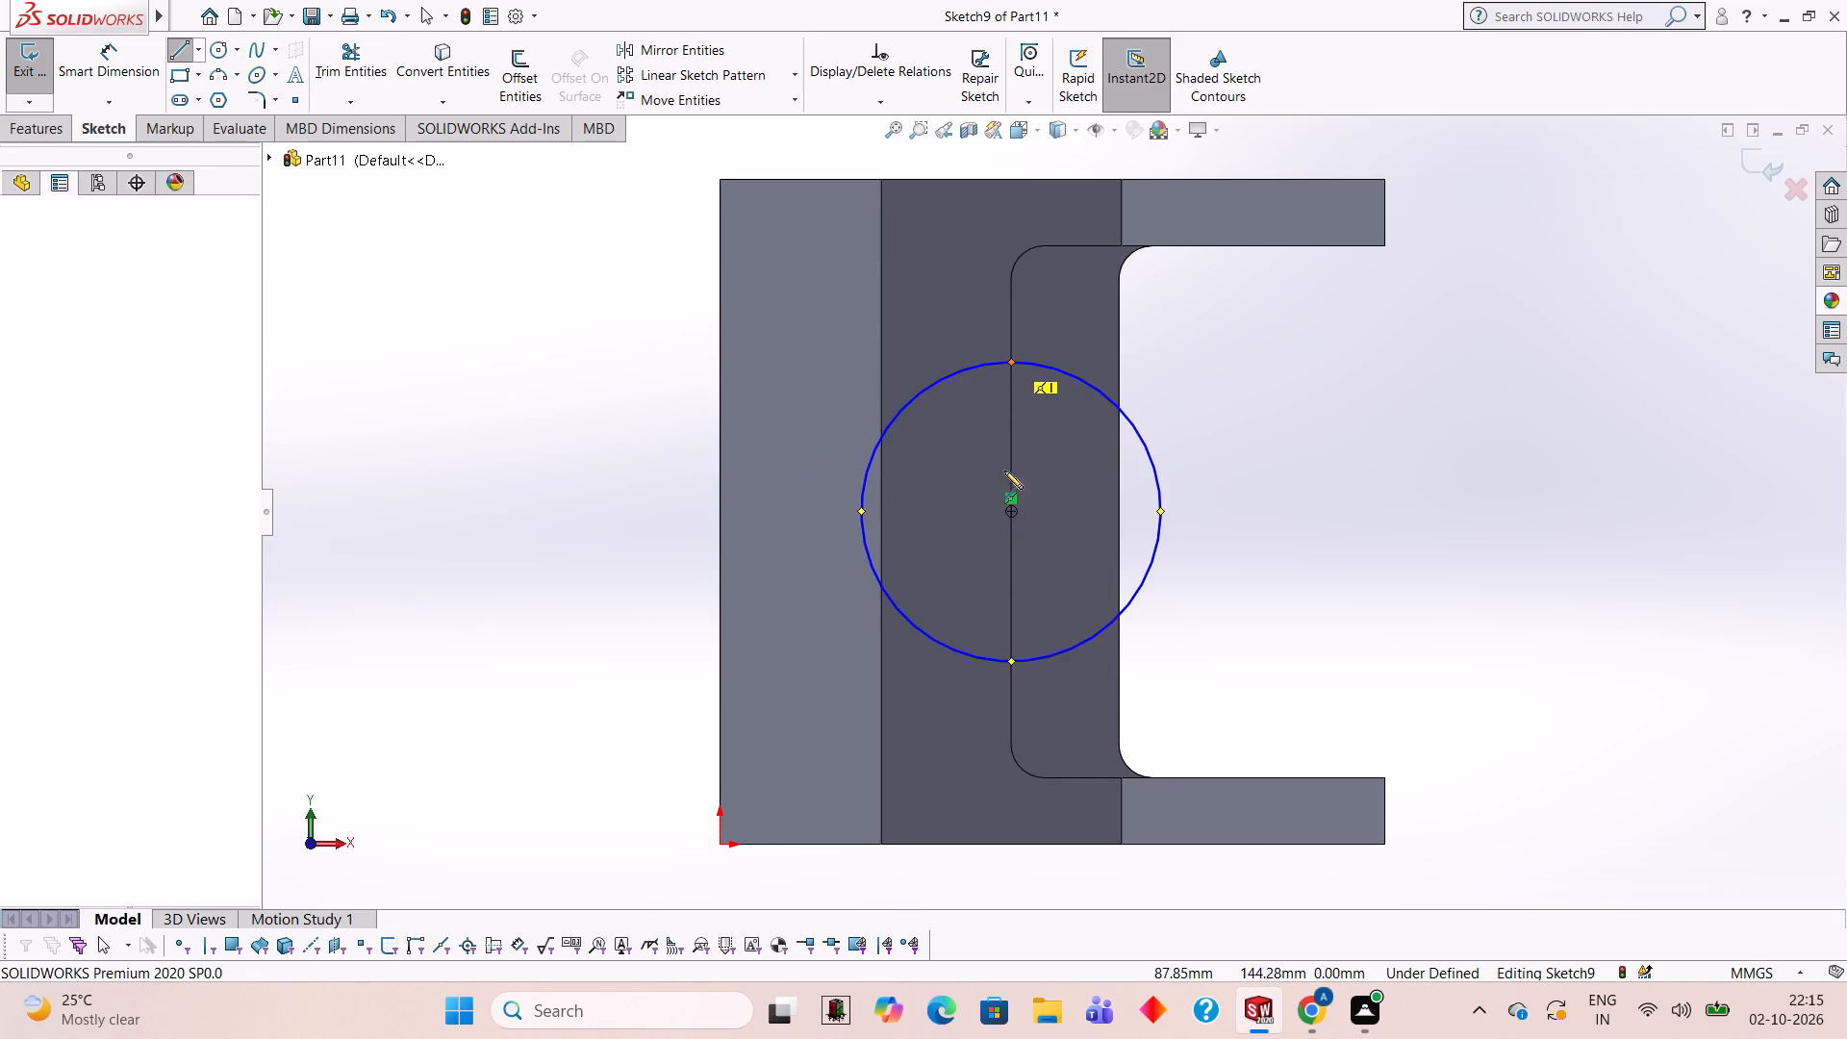
left_click(1010, 660)
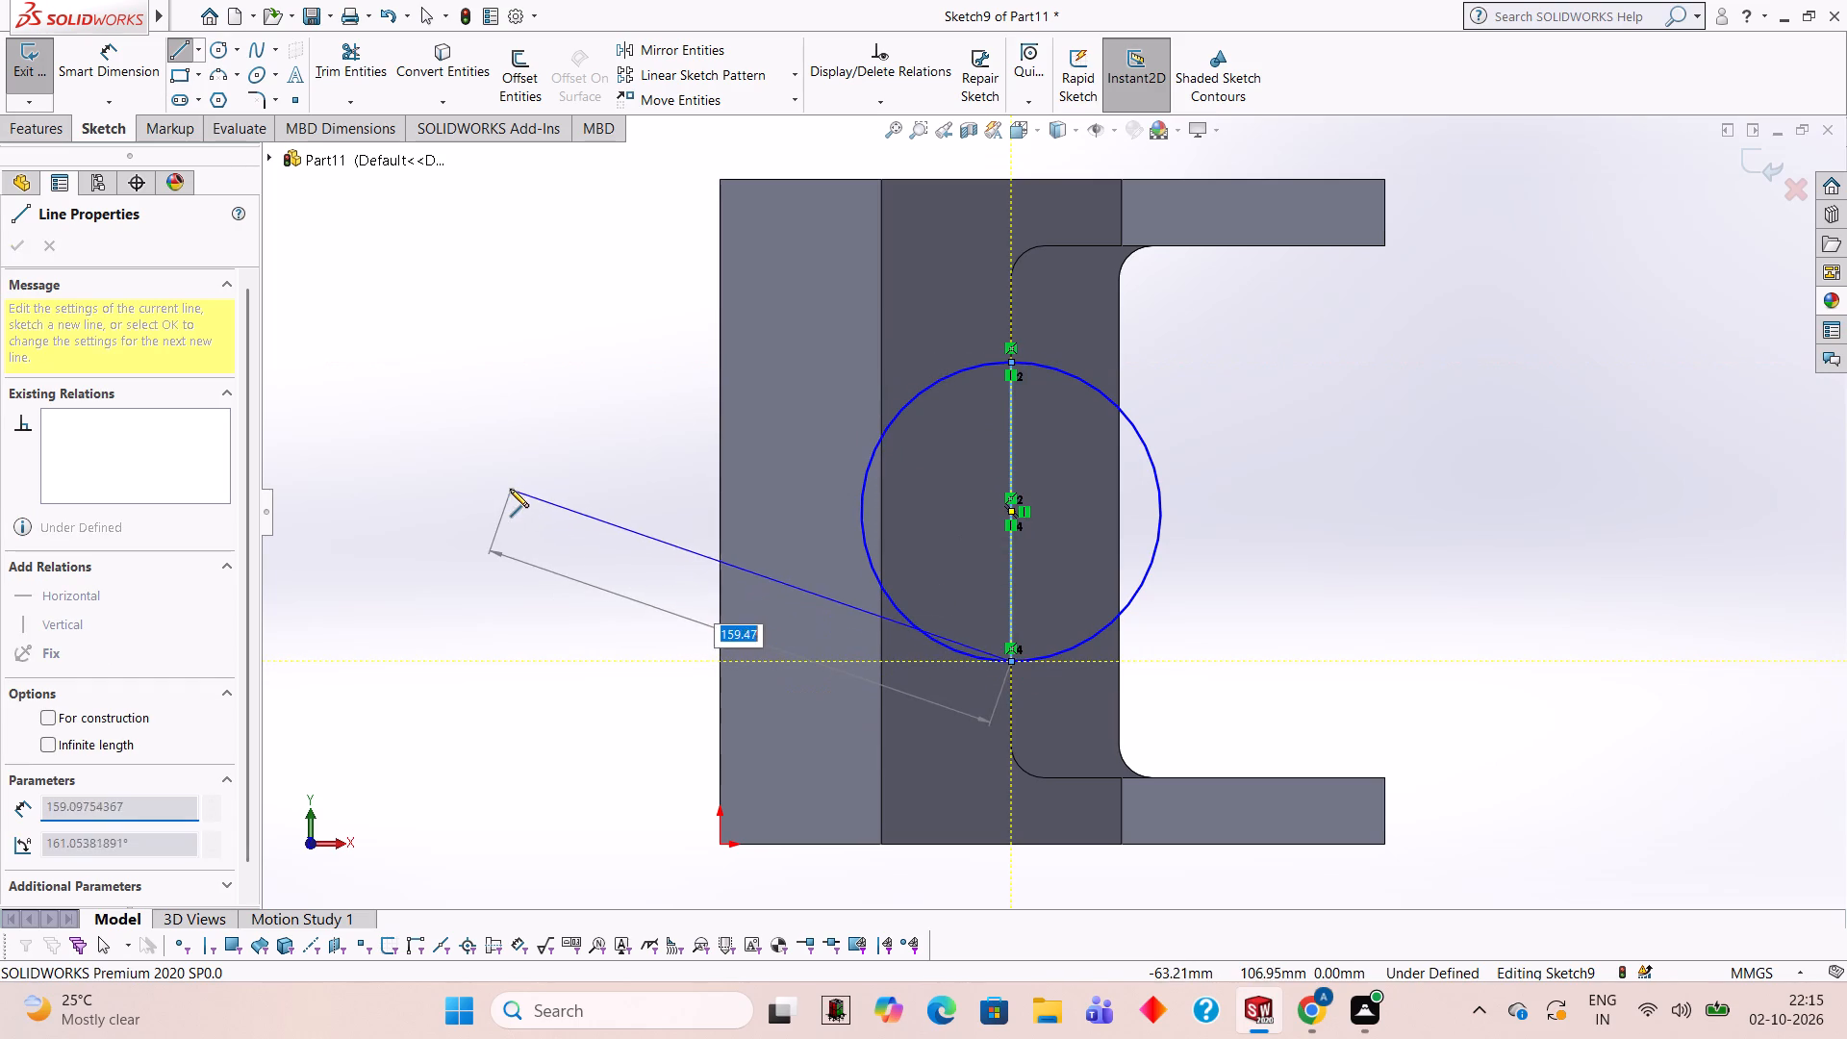
key("Escape")
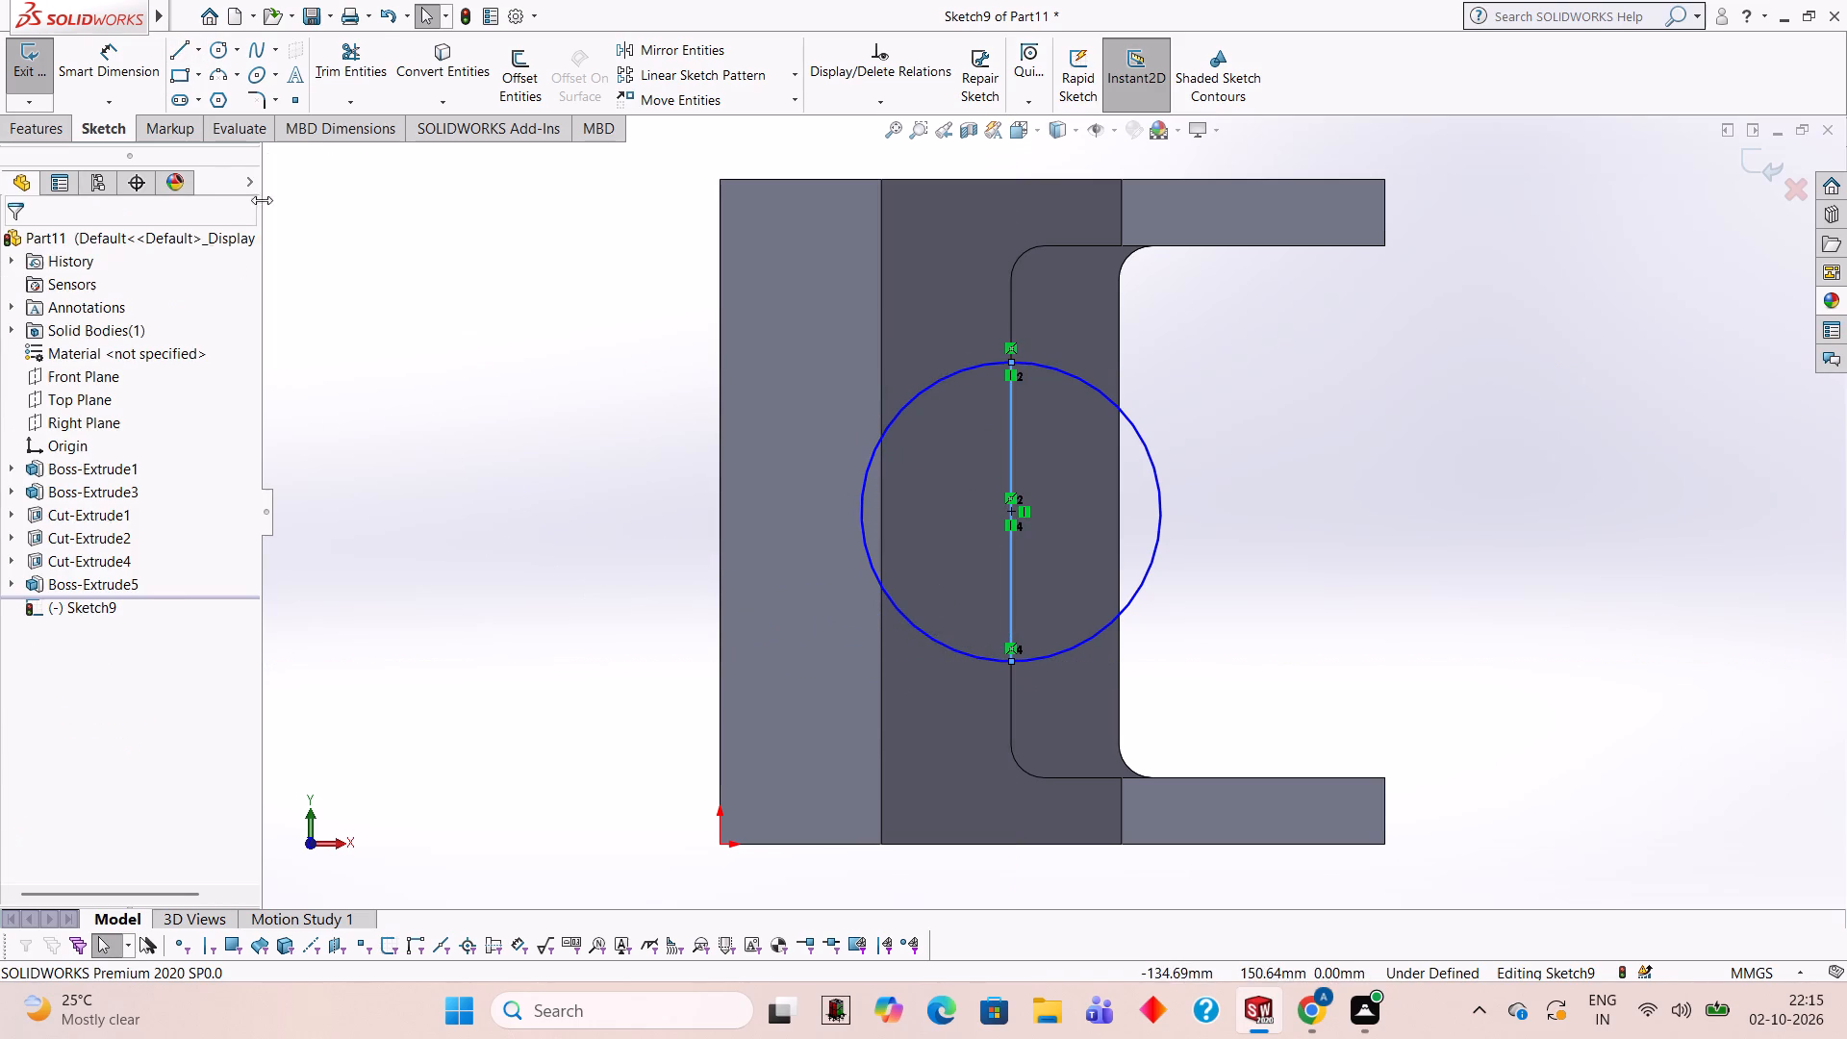
left_click(371, 80)
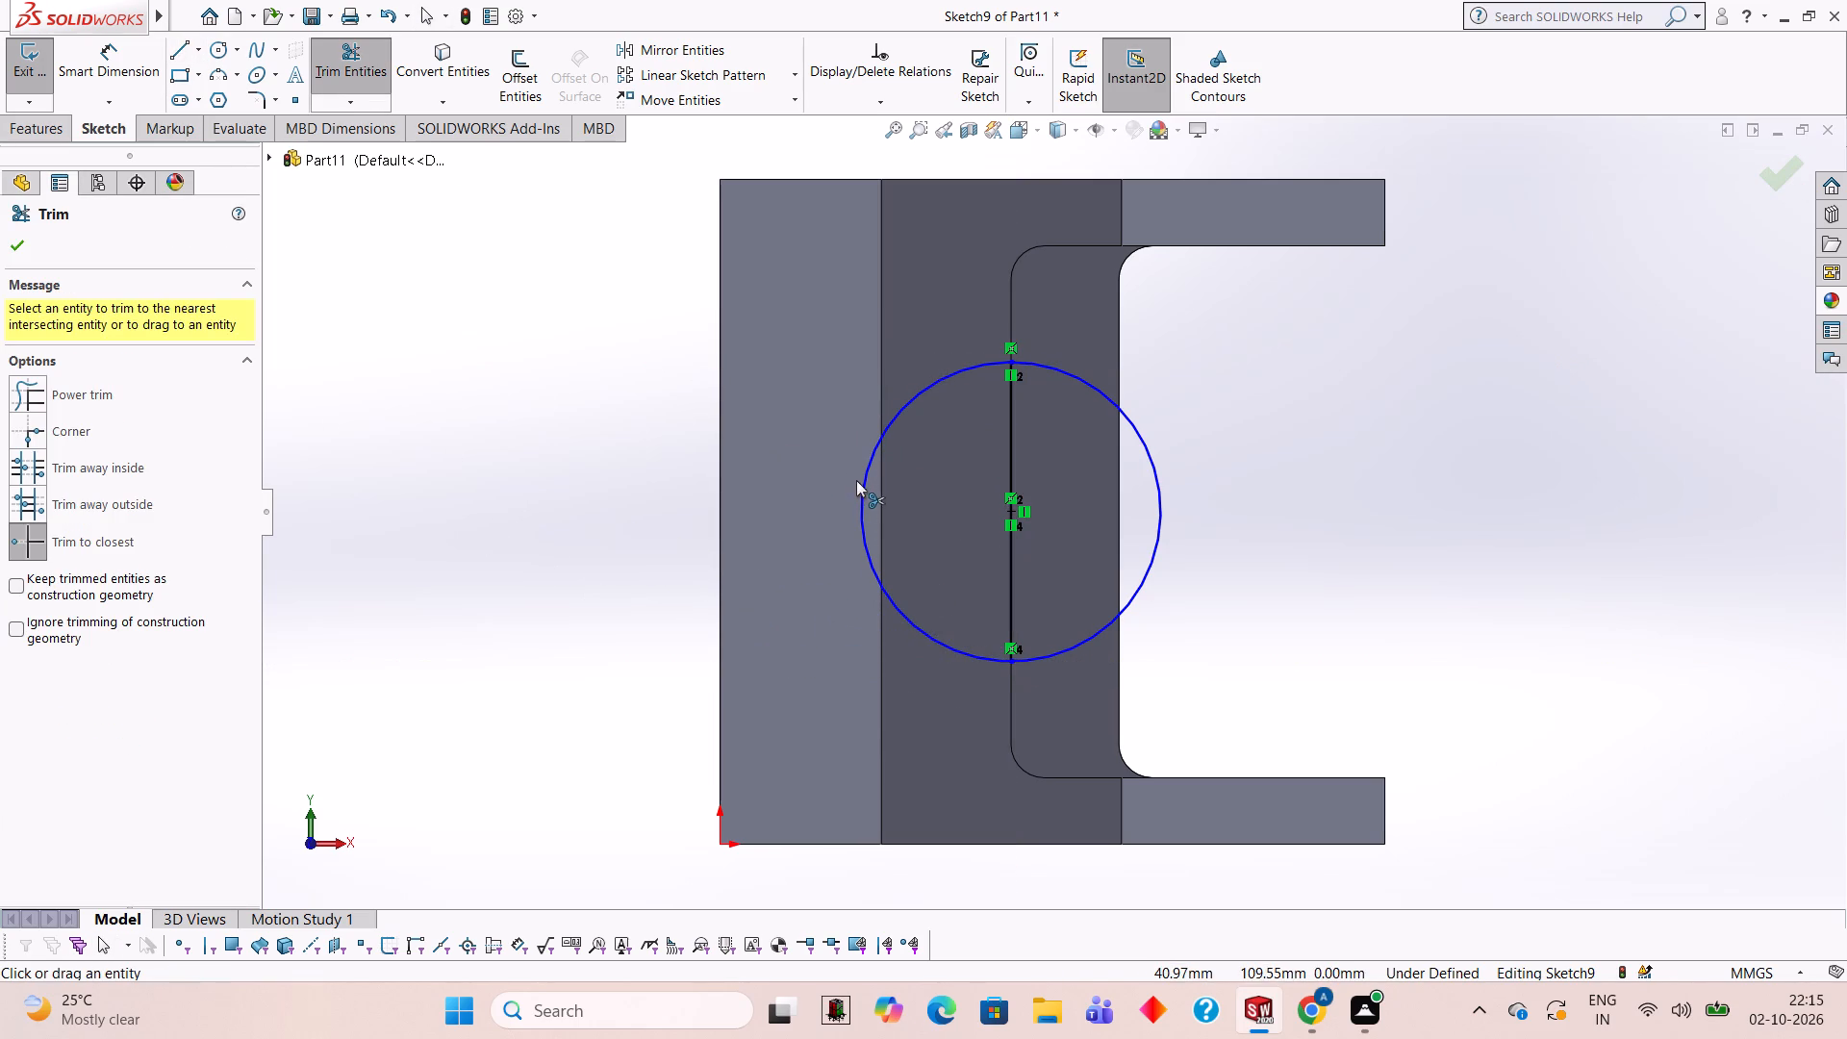
left_click(862, 483)
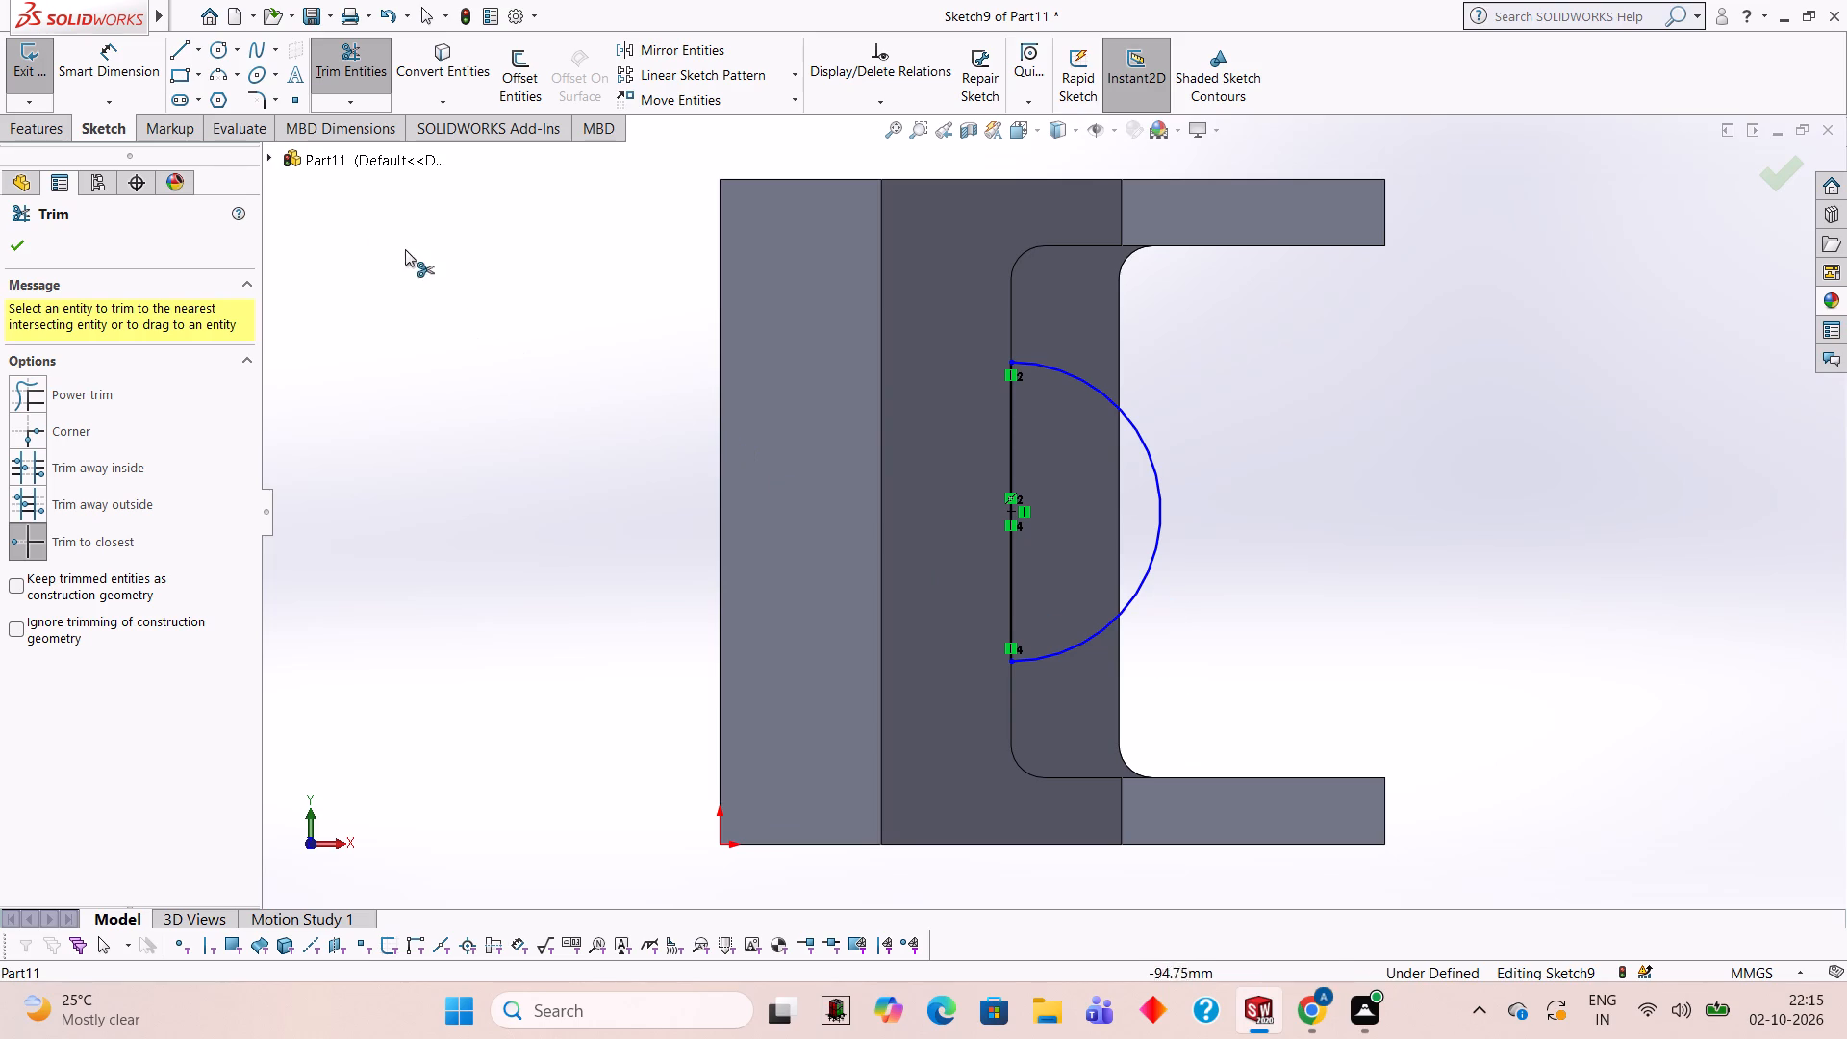
Extrude the half-round profile 30 mm blind in the reversed direction, down into the frame, merging the result.
left_click(17, 132)
left_click(28, 87)
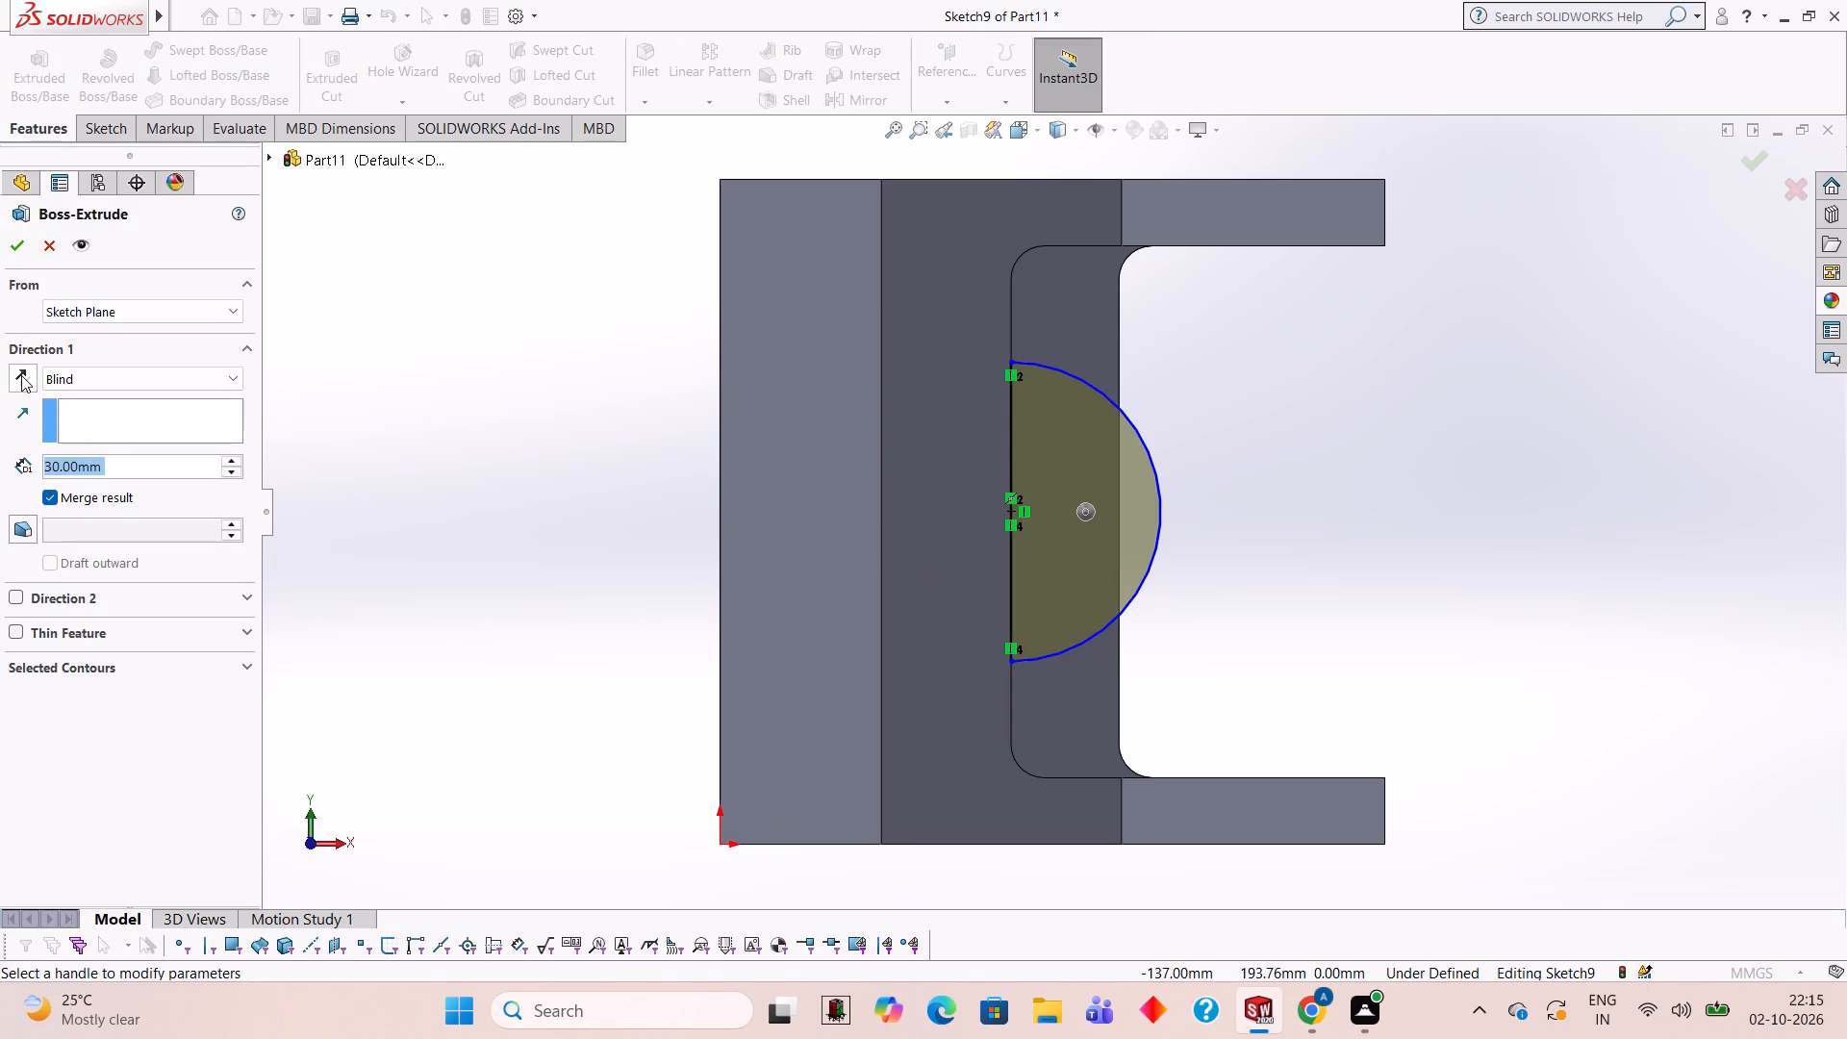
left_click(22, 373)
scroll(498, 564, "down", 1)
middle_click_drag(498, 564, 531, 379)
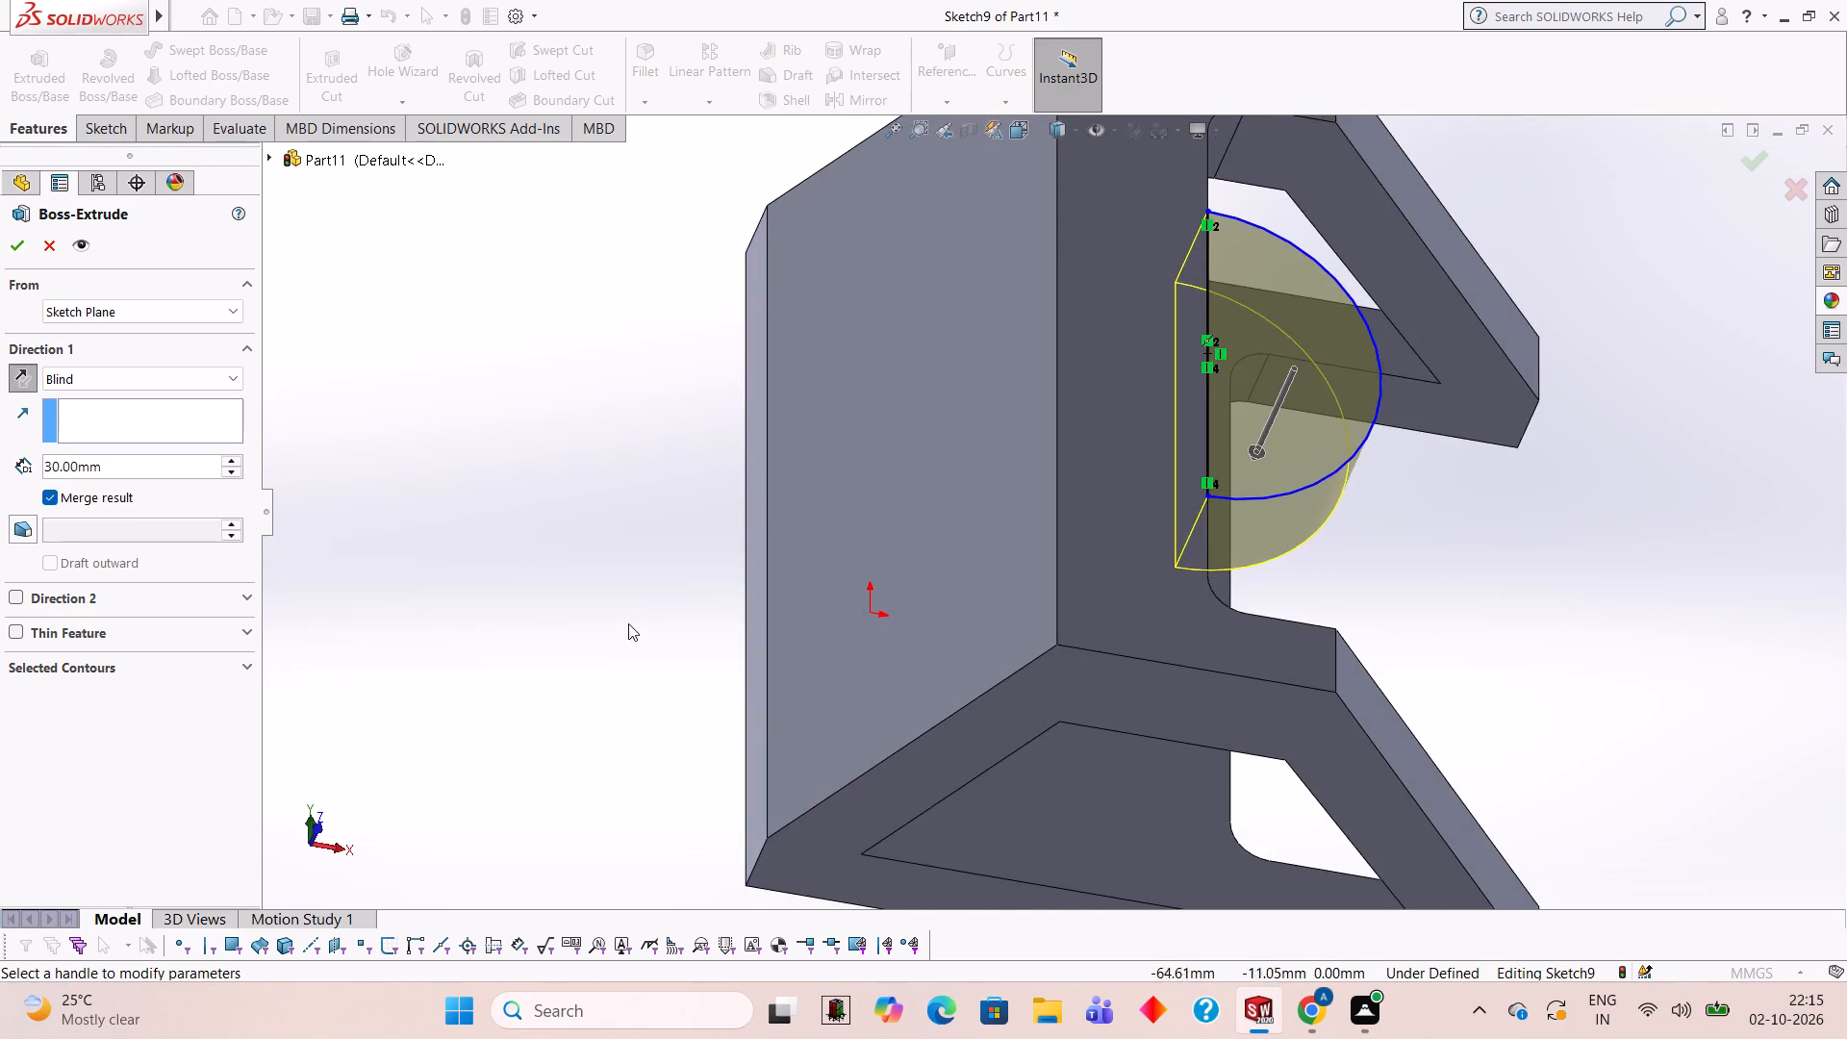
middle_click_drag(630, 629, 567, 476)
scroll(568, 476, "up", 3)
middle_click_drag(650, 540, 572, 781)
scroll(606, 676, "down", 1)
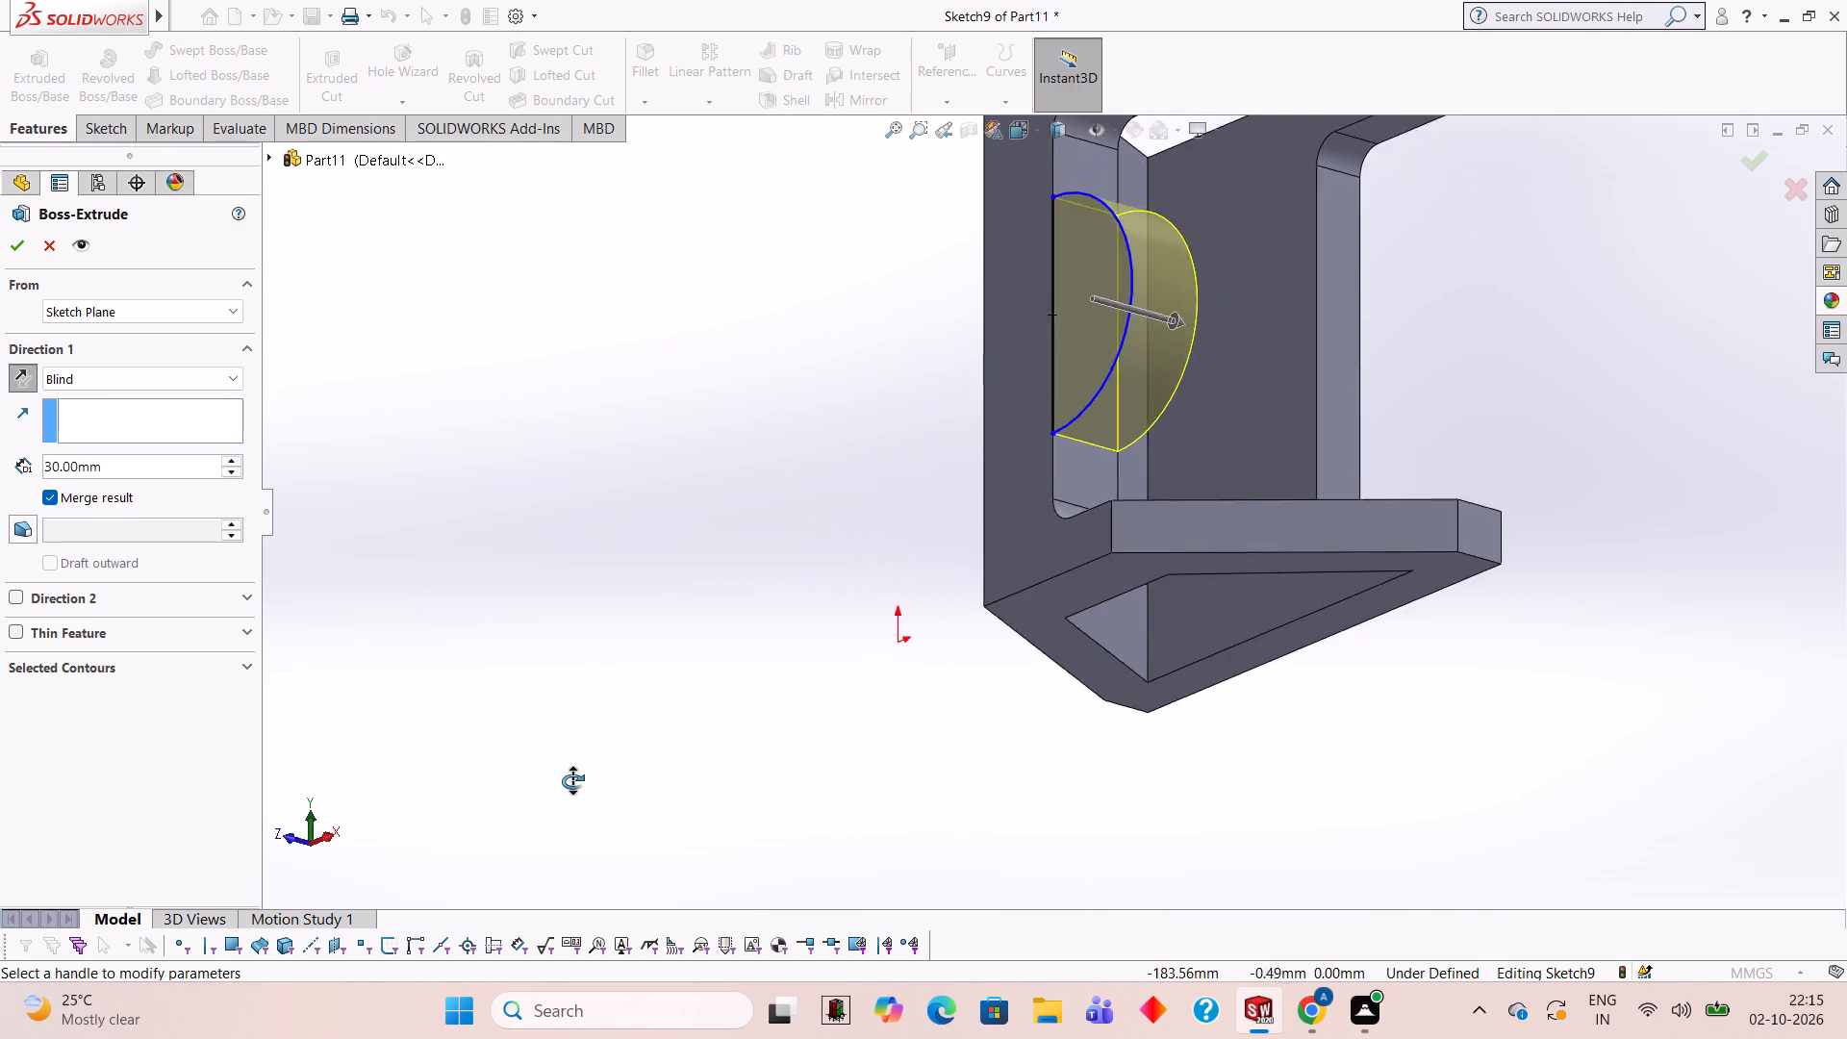
middle_click_drag(572, 781, 521, 802)
left_click(15, 261)
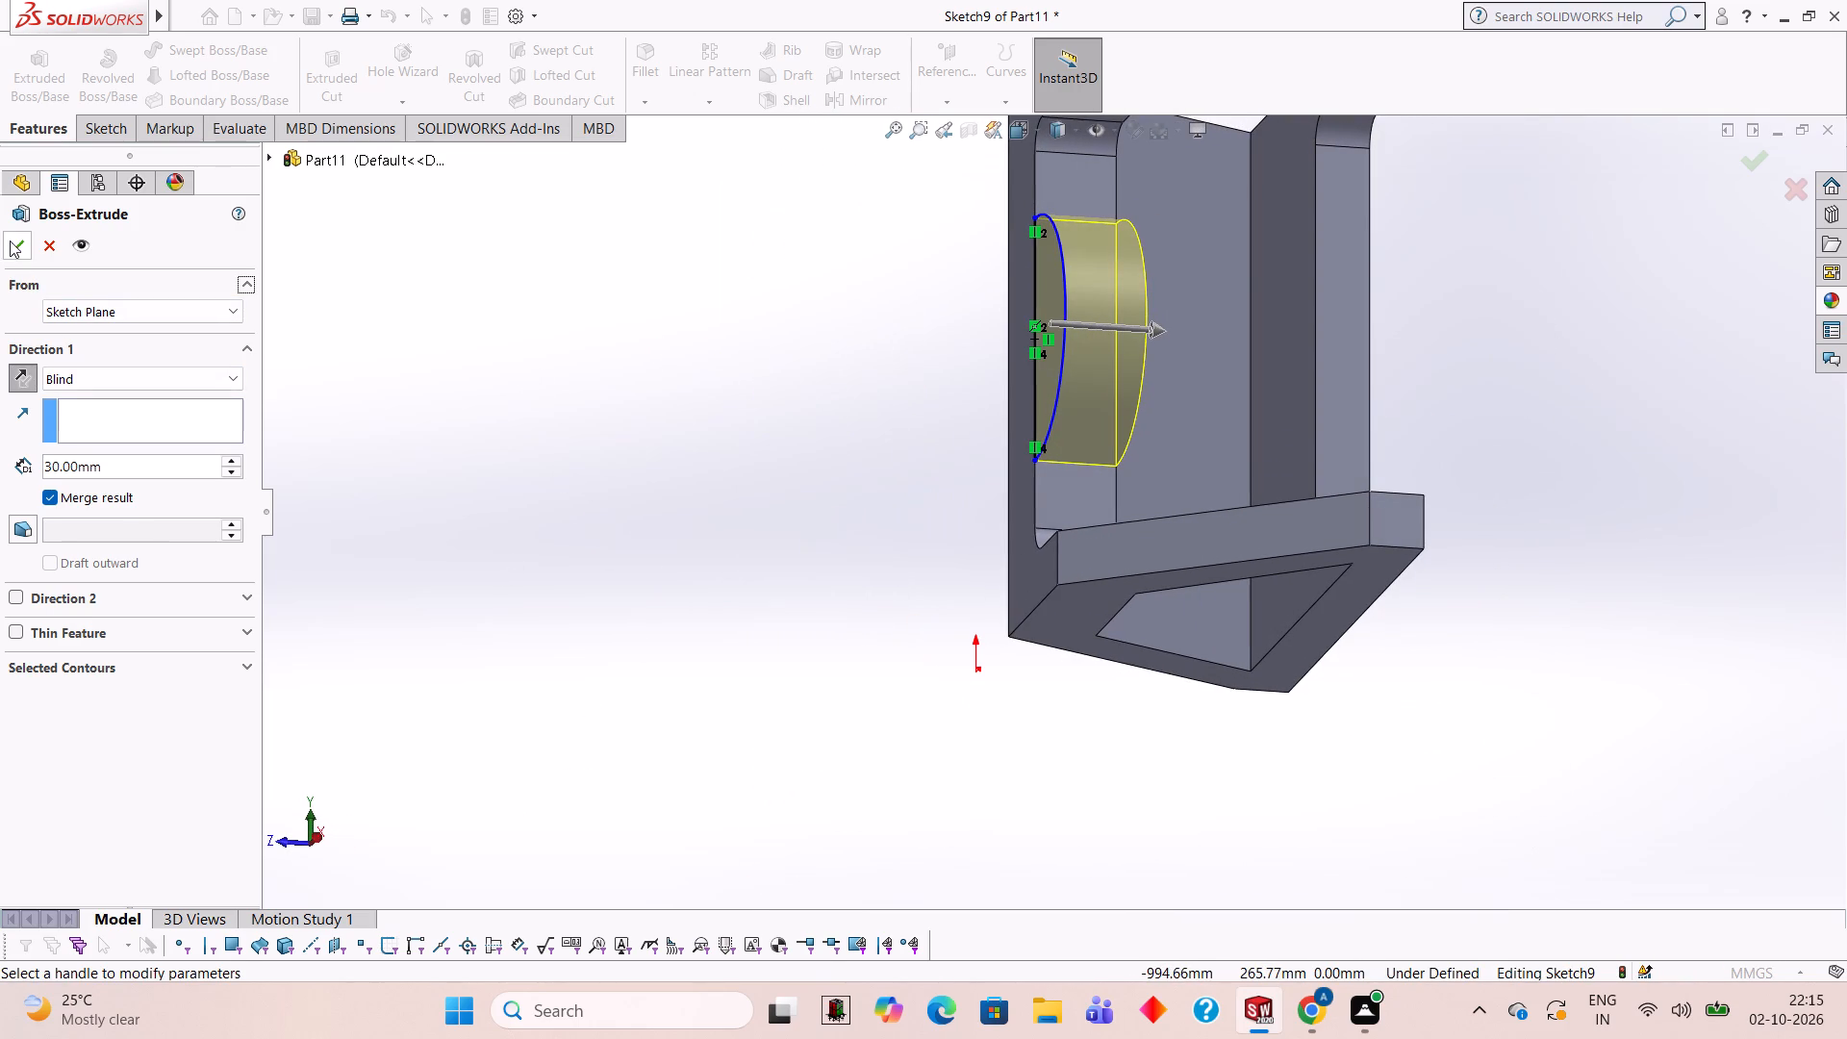
left_click(10, 241)
left_click(616, 456)
On the C-shaped top face, sketch a circle of radius 25 mm concentric with the half-round boss.
middle_click_drag(616, 456, 775, 542)
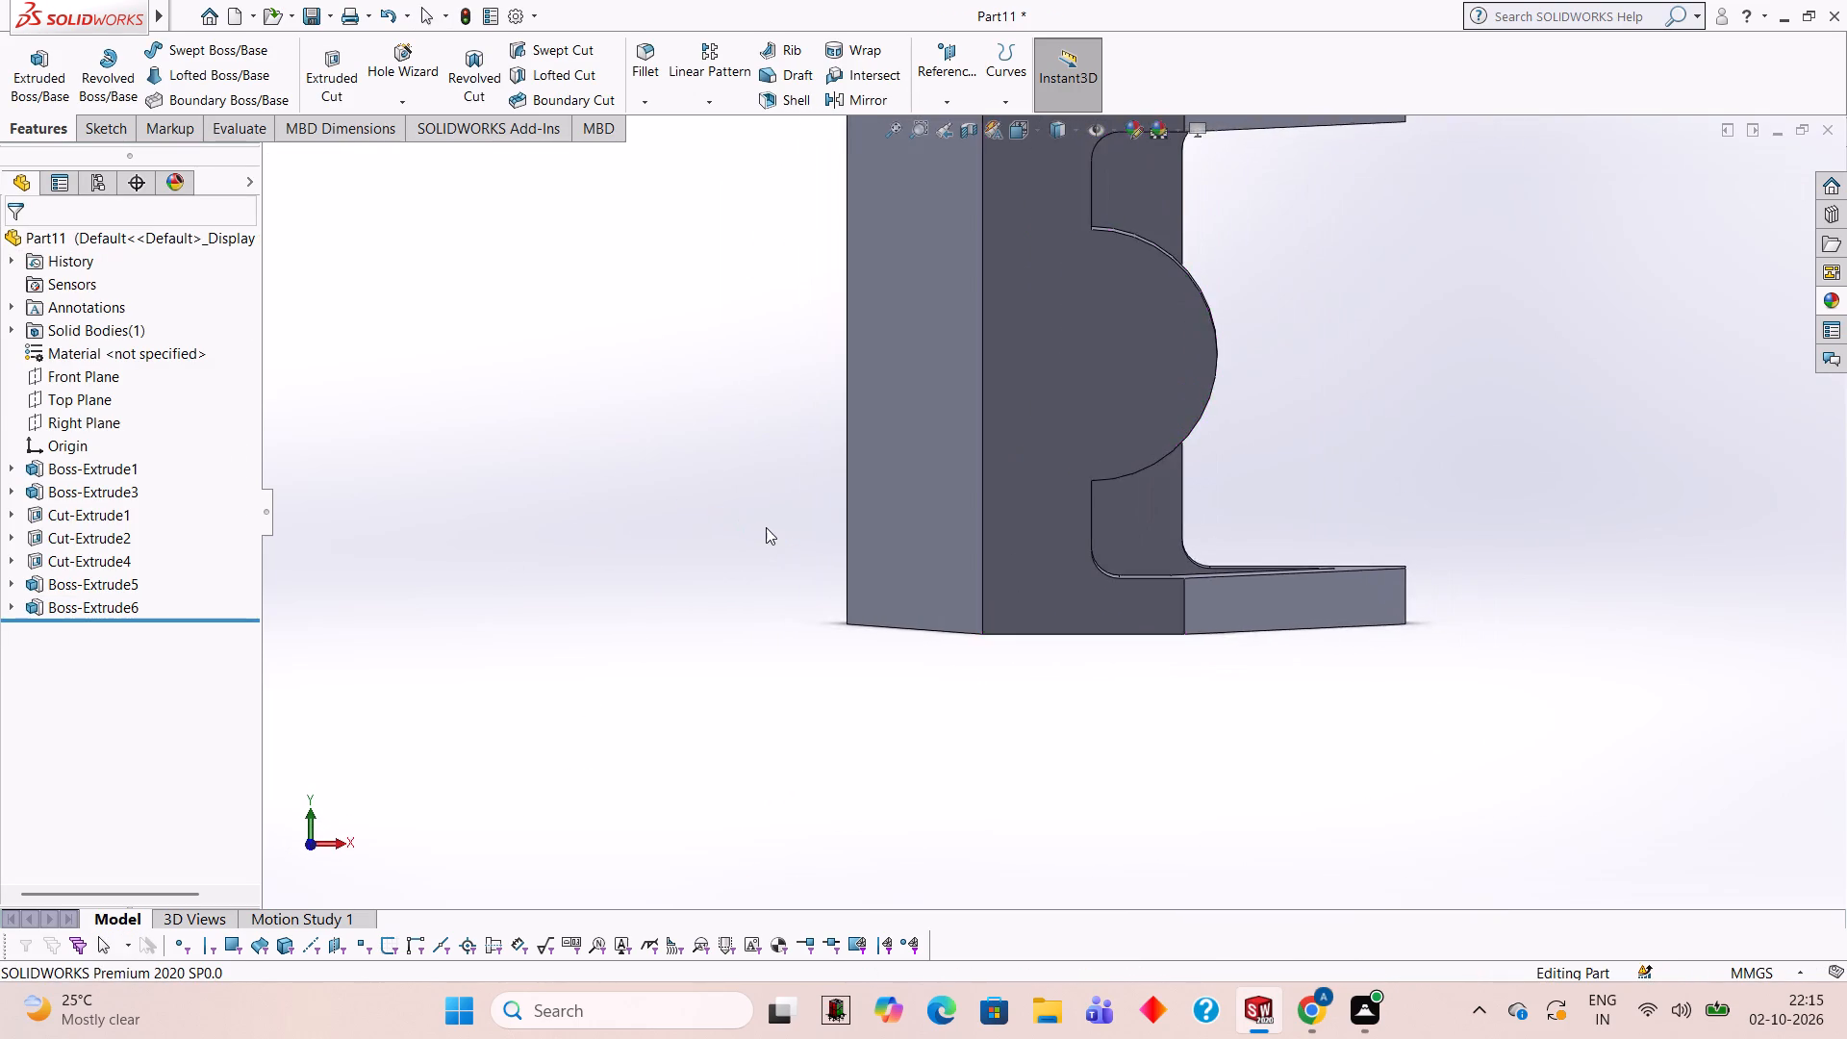
scroll(766, 526, "up", 1)
middle_click_drag(766, 525, 769, 453)
scroll(762, 469, "up", 1)
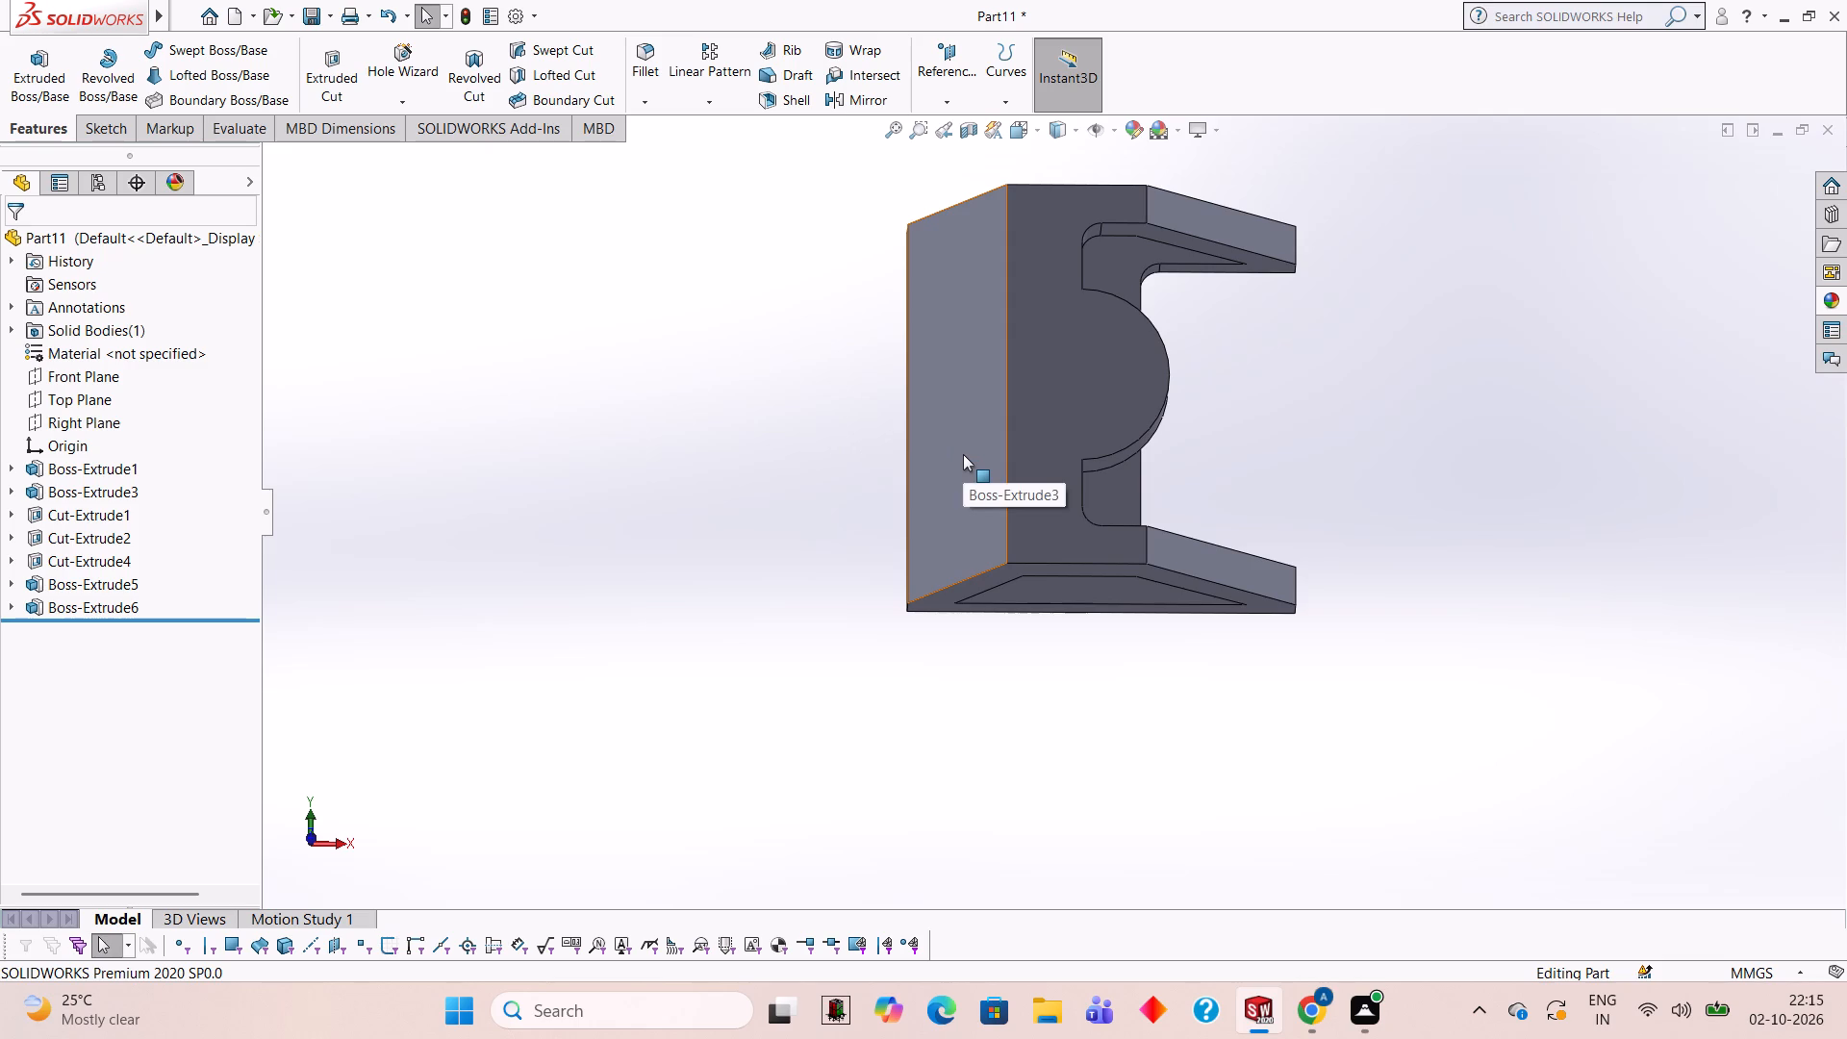
left_click(1100, 367)
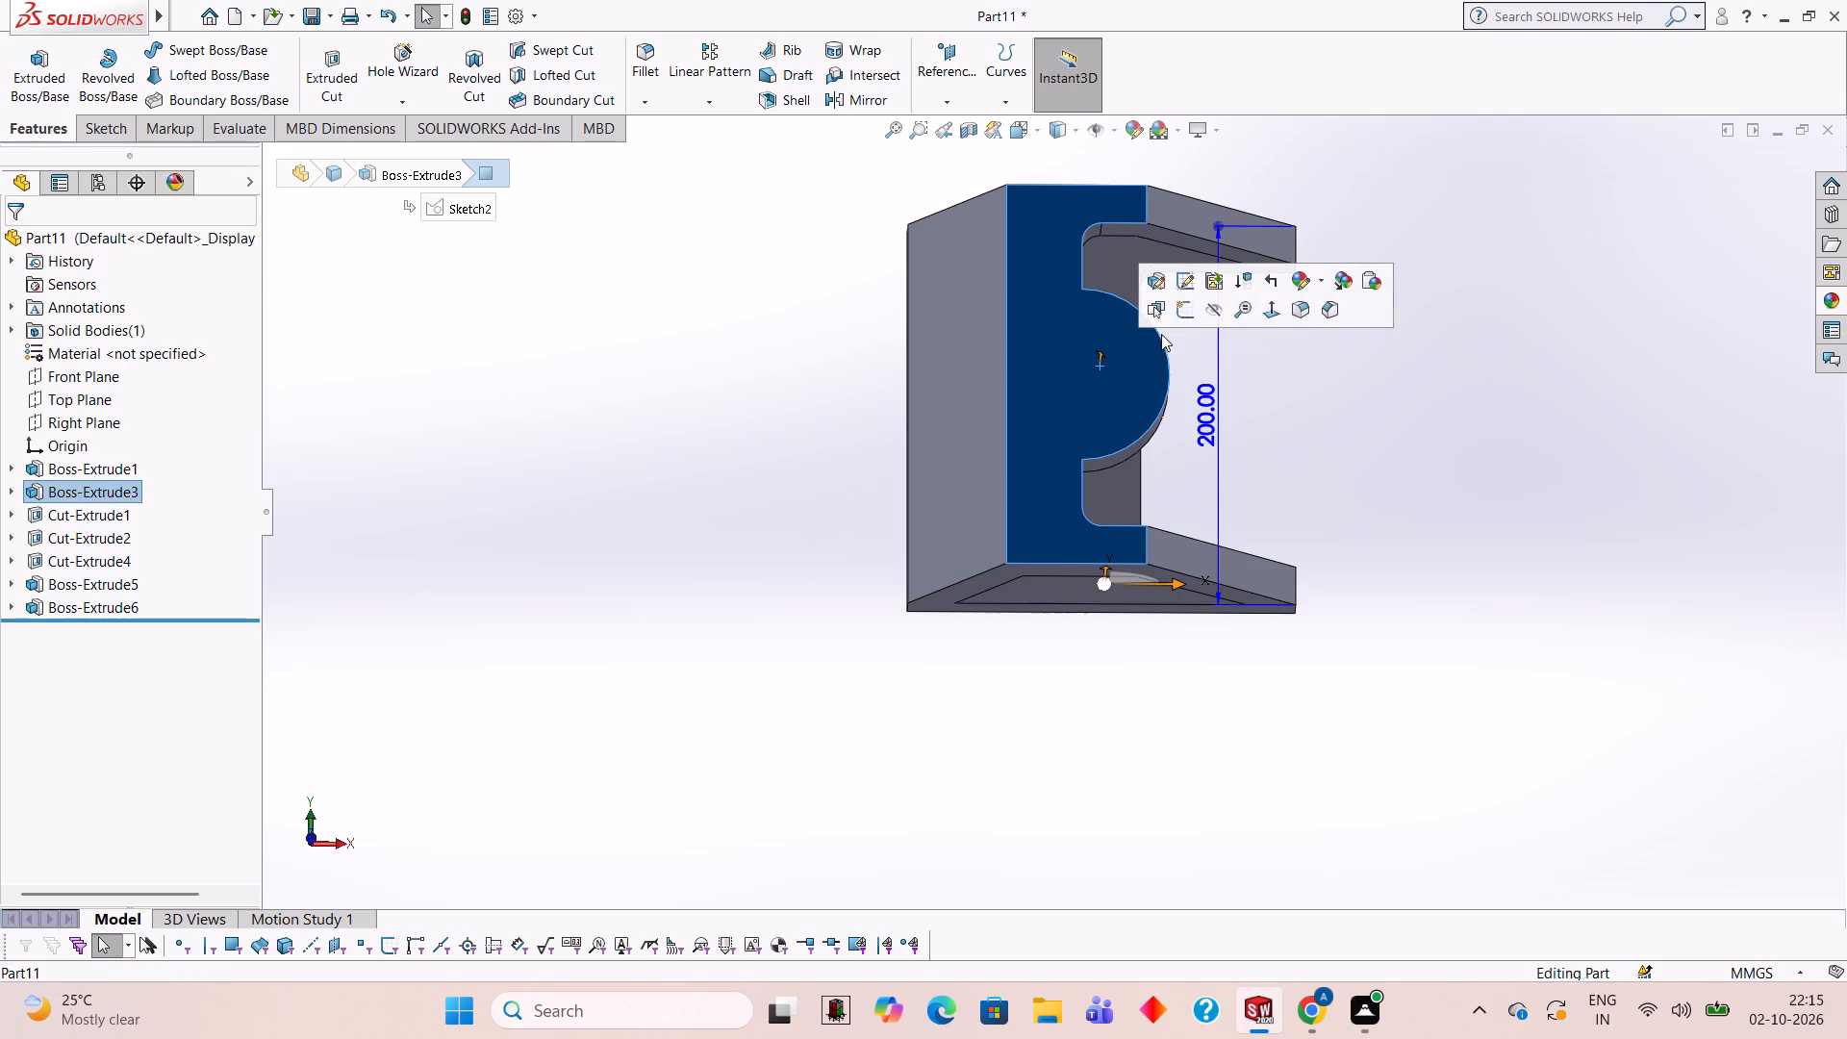
left_click(1193, 317)
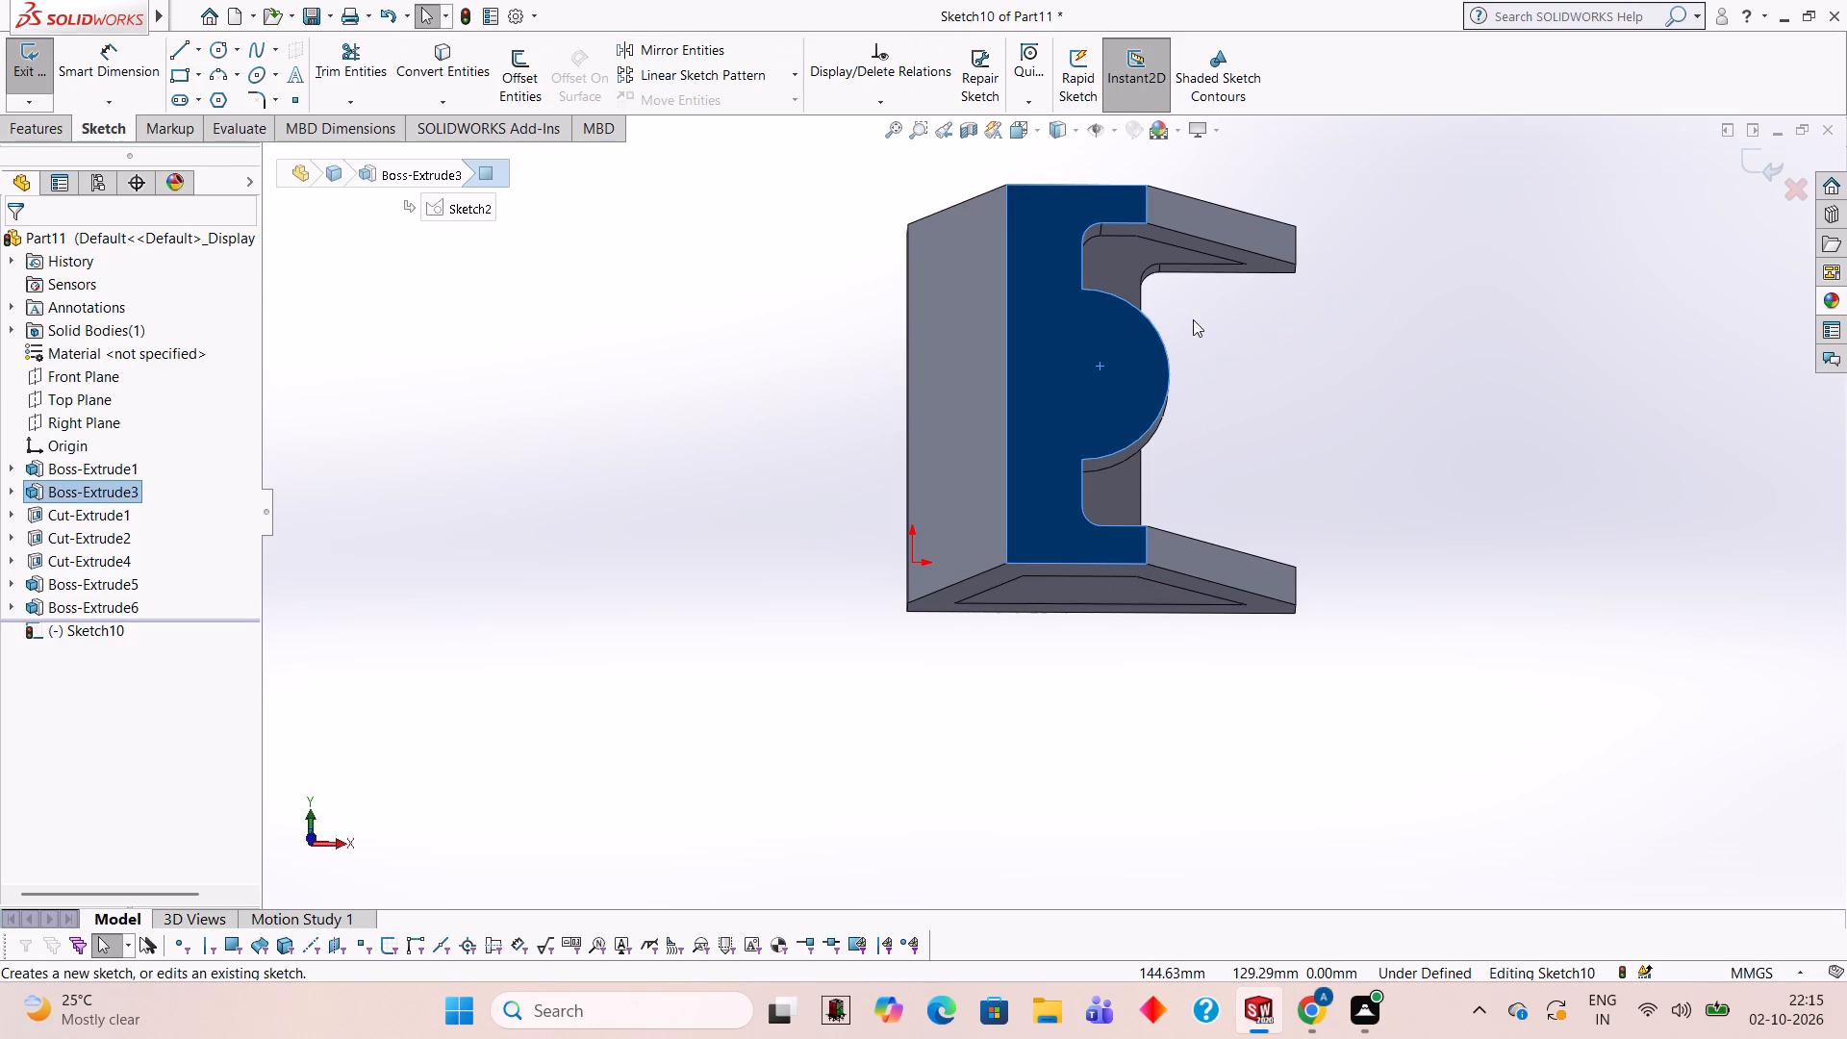
key("ctrl+8")
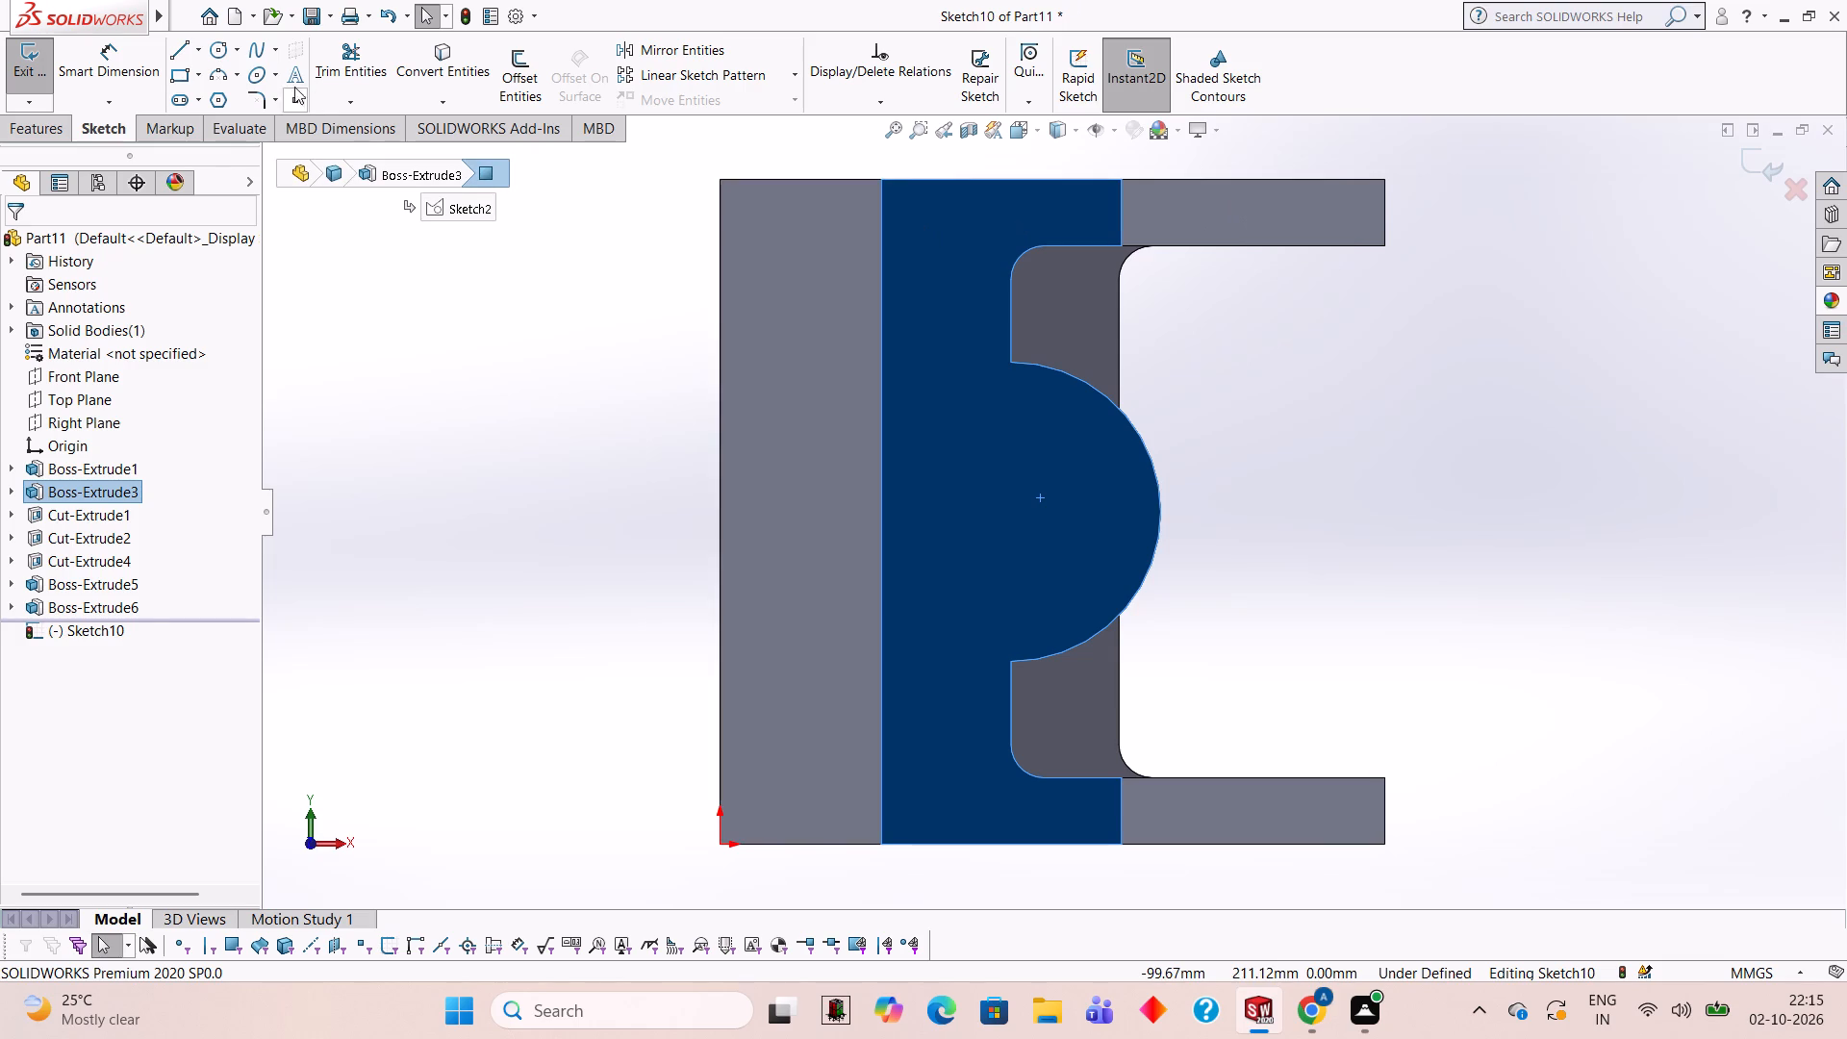
left_click(224, 51)
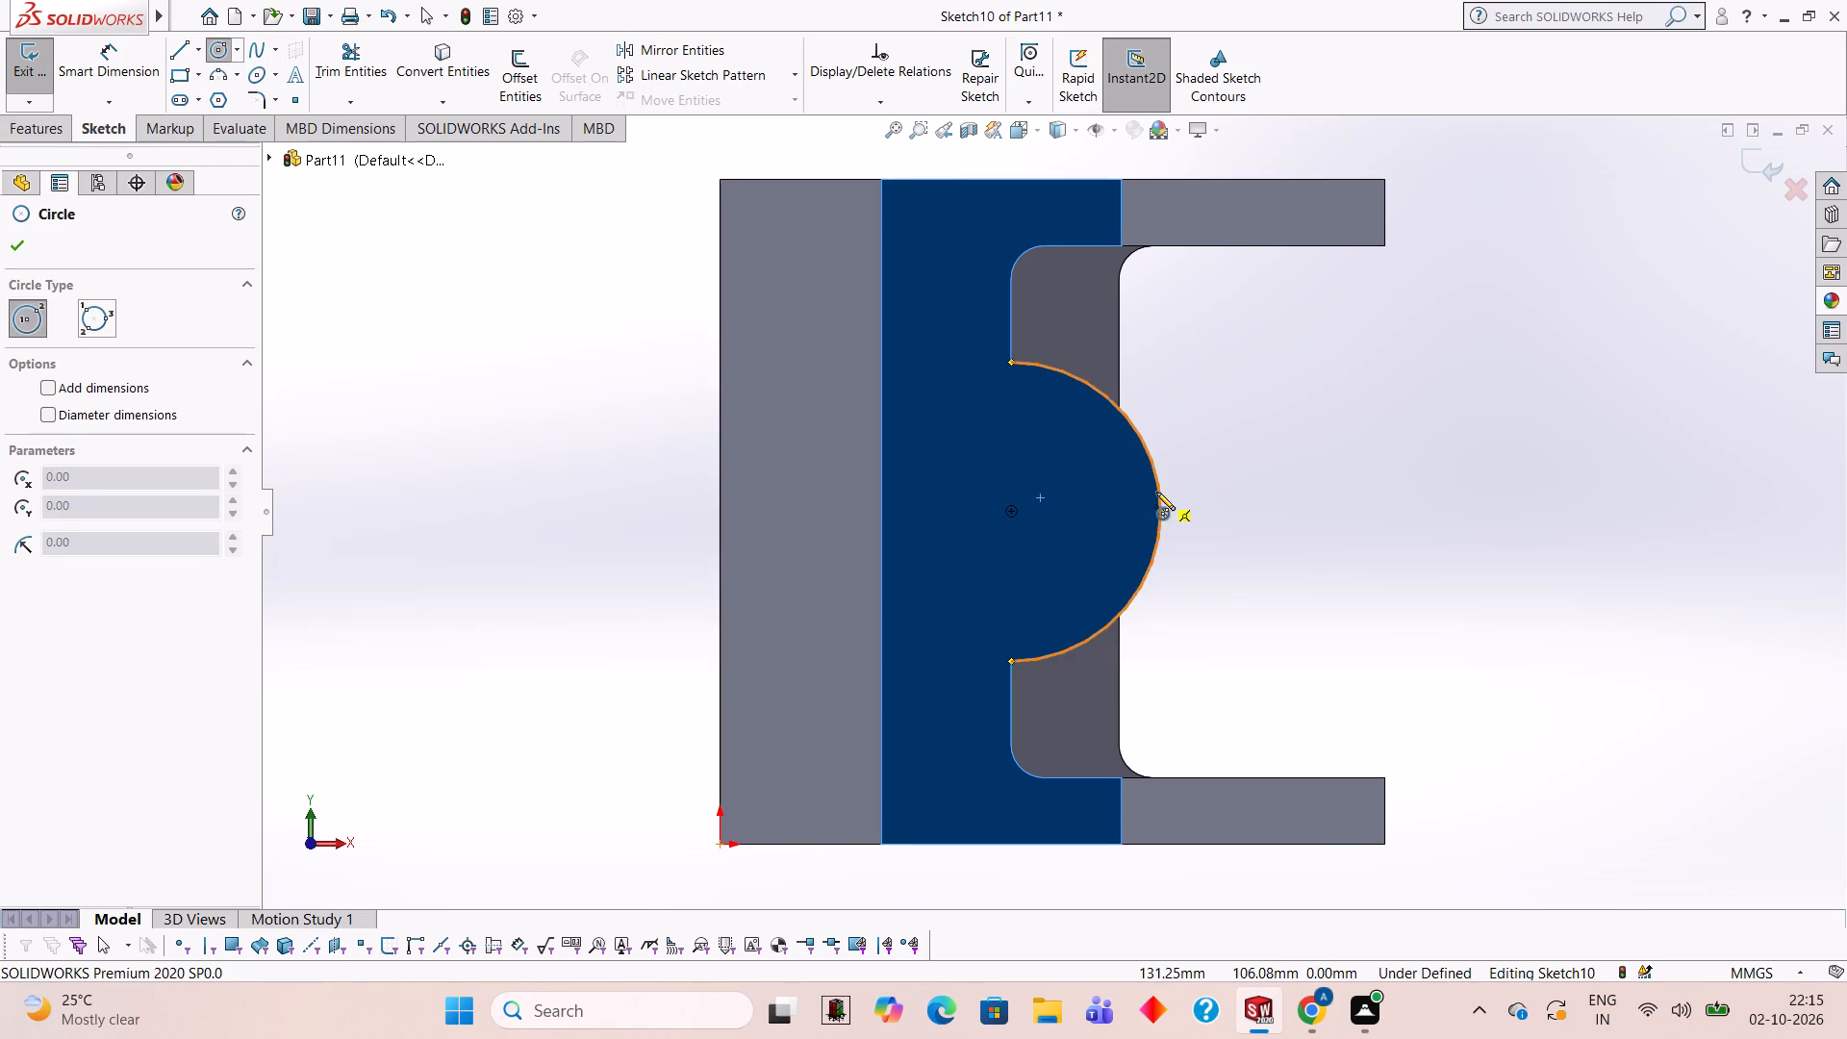
left_click(1013, 513)
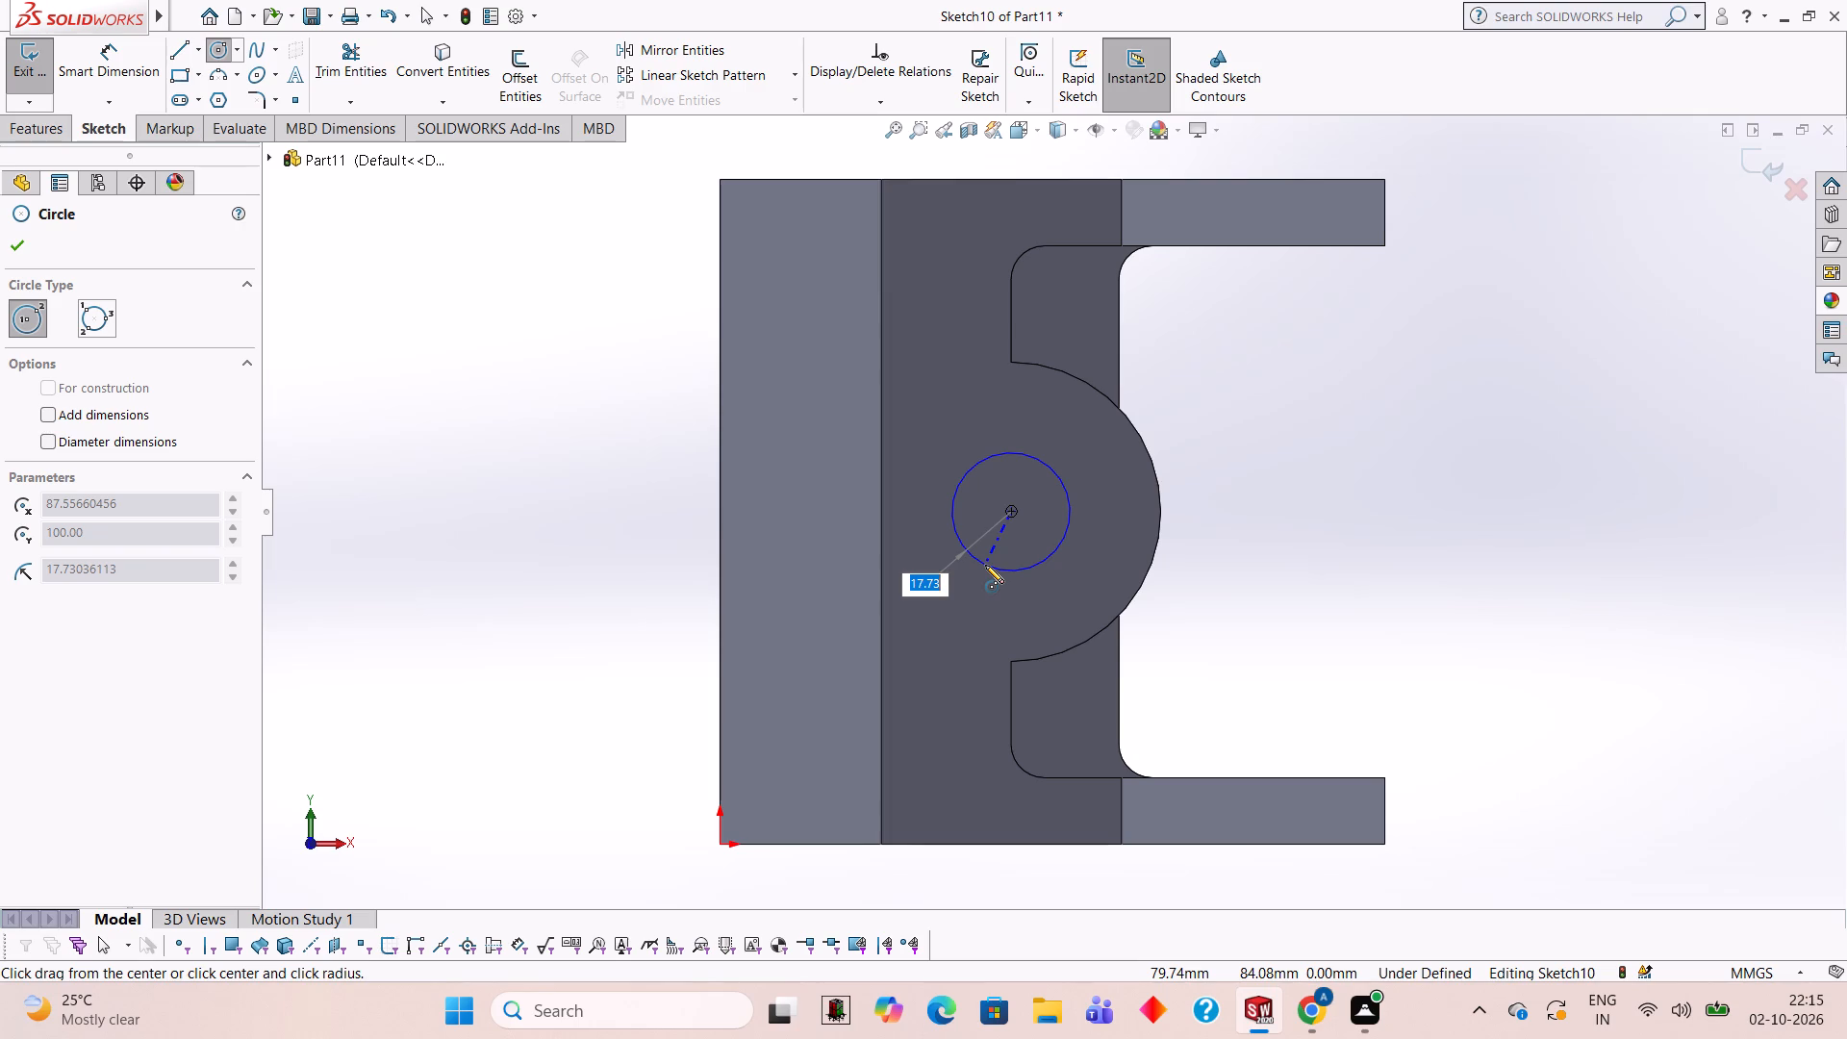
type("25")
key("Return")
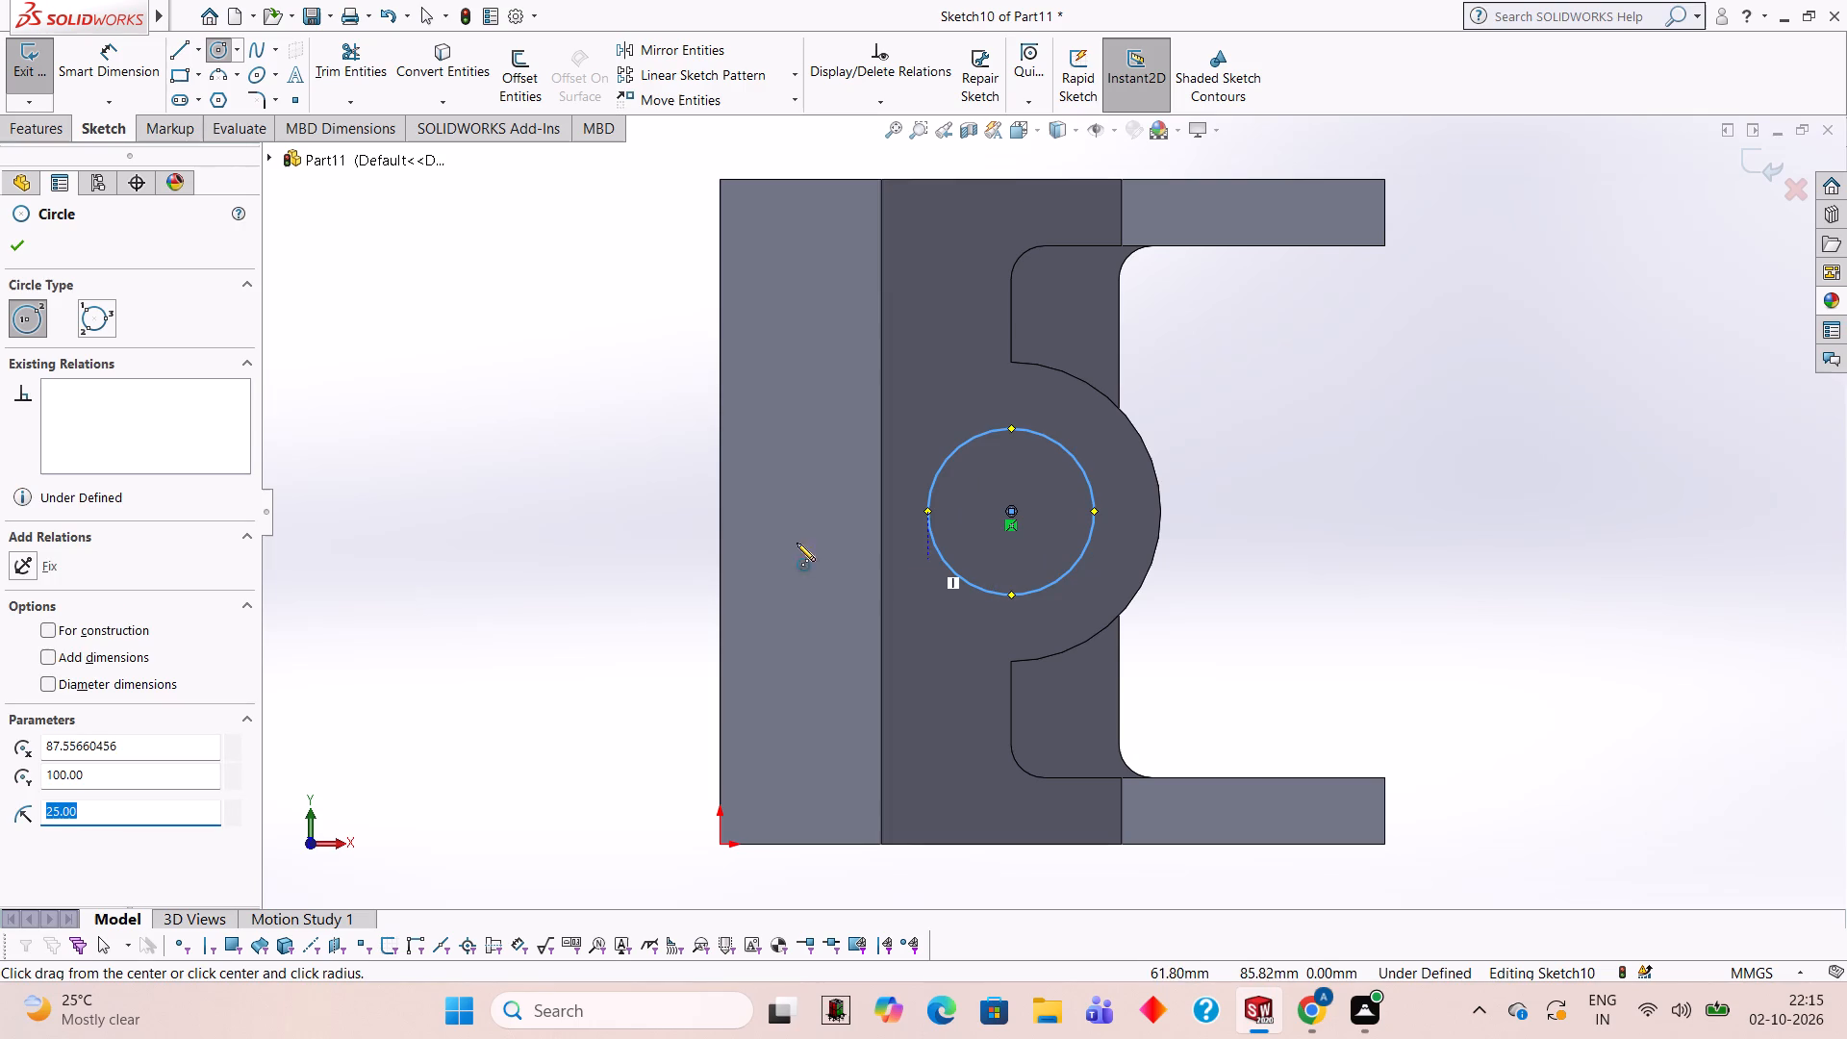
Cut the 25 mm radius circle 30 mm blind through the half-round boss and top section.
left_click(58, 130)
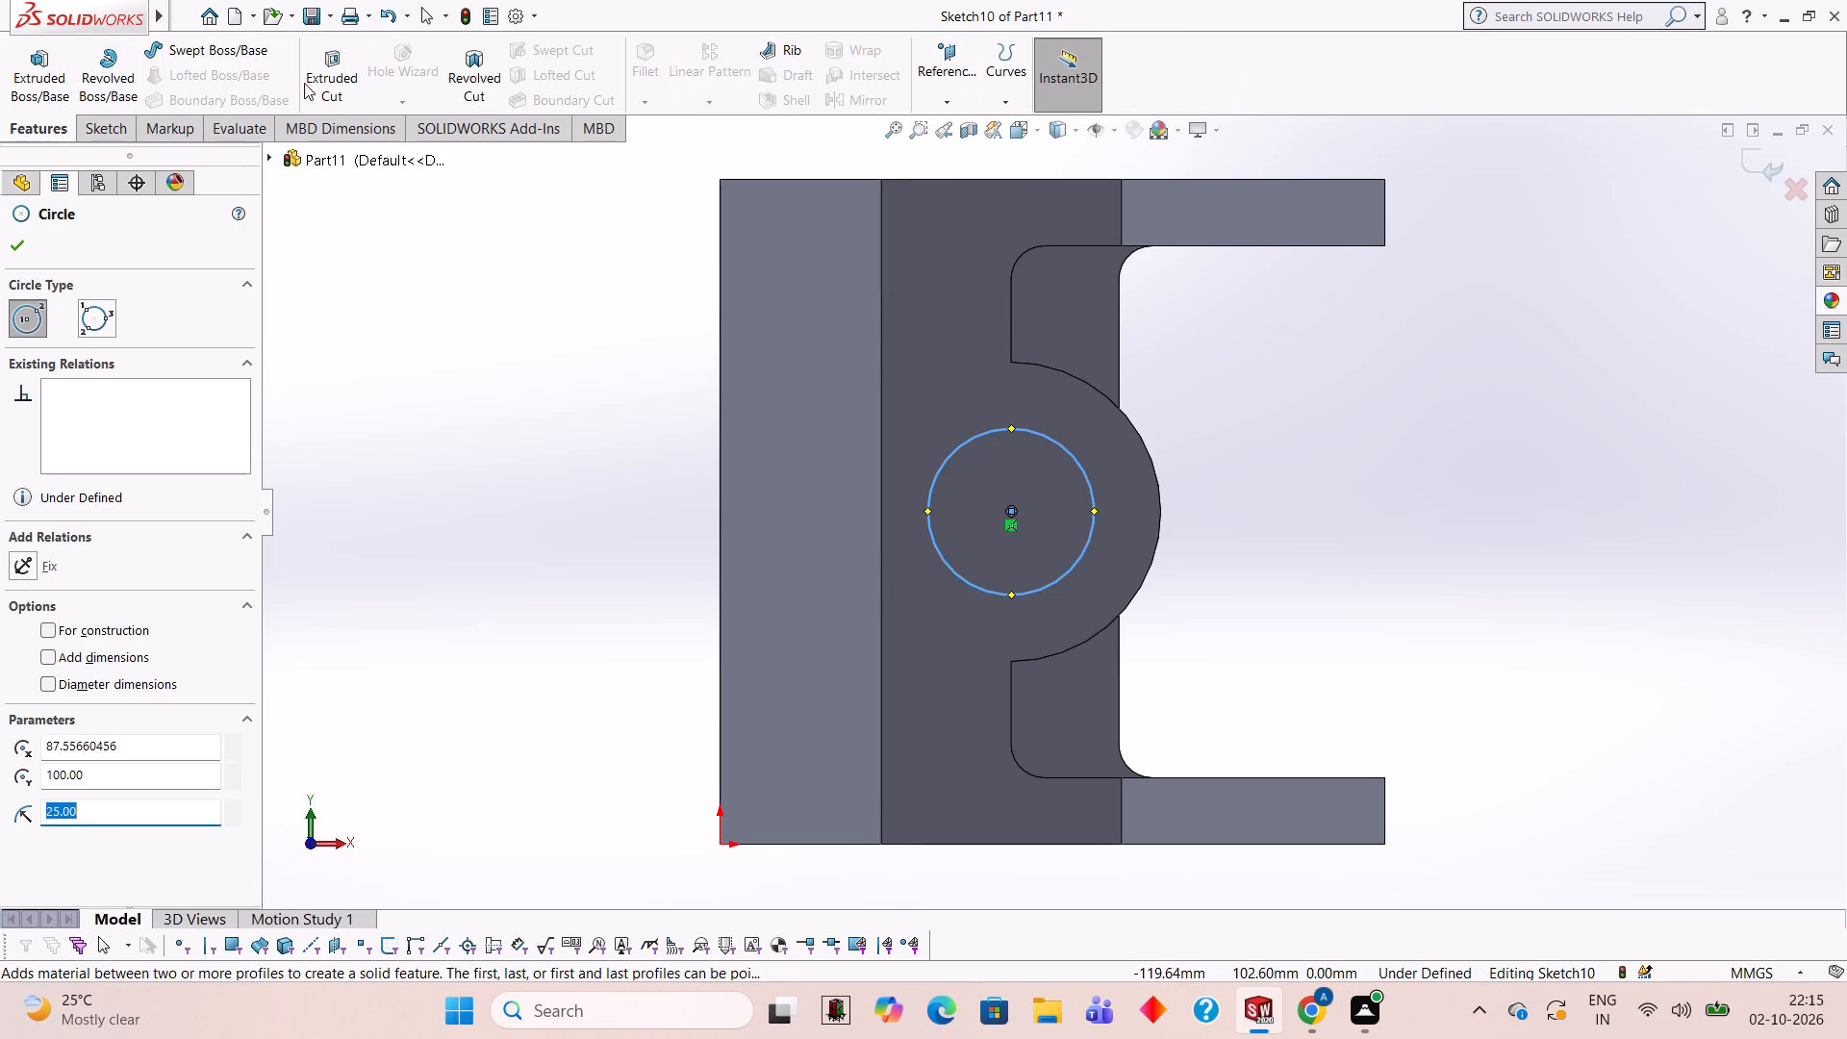
left_click(337, 94)
scroll(459, 523, "down", 1)
middle_click_drag(475, 586, 477, 458)
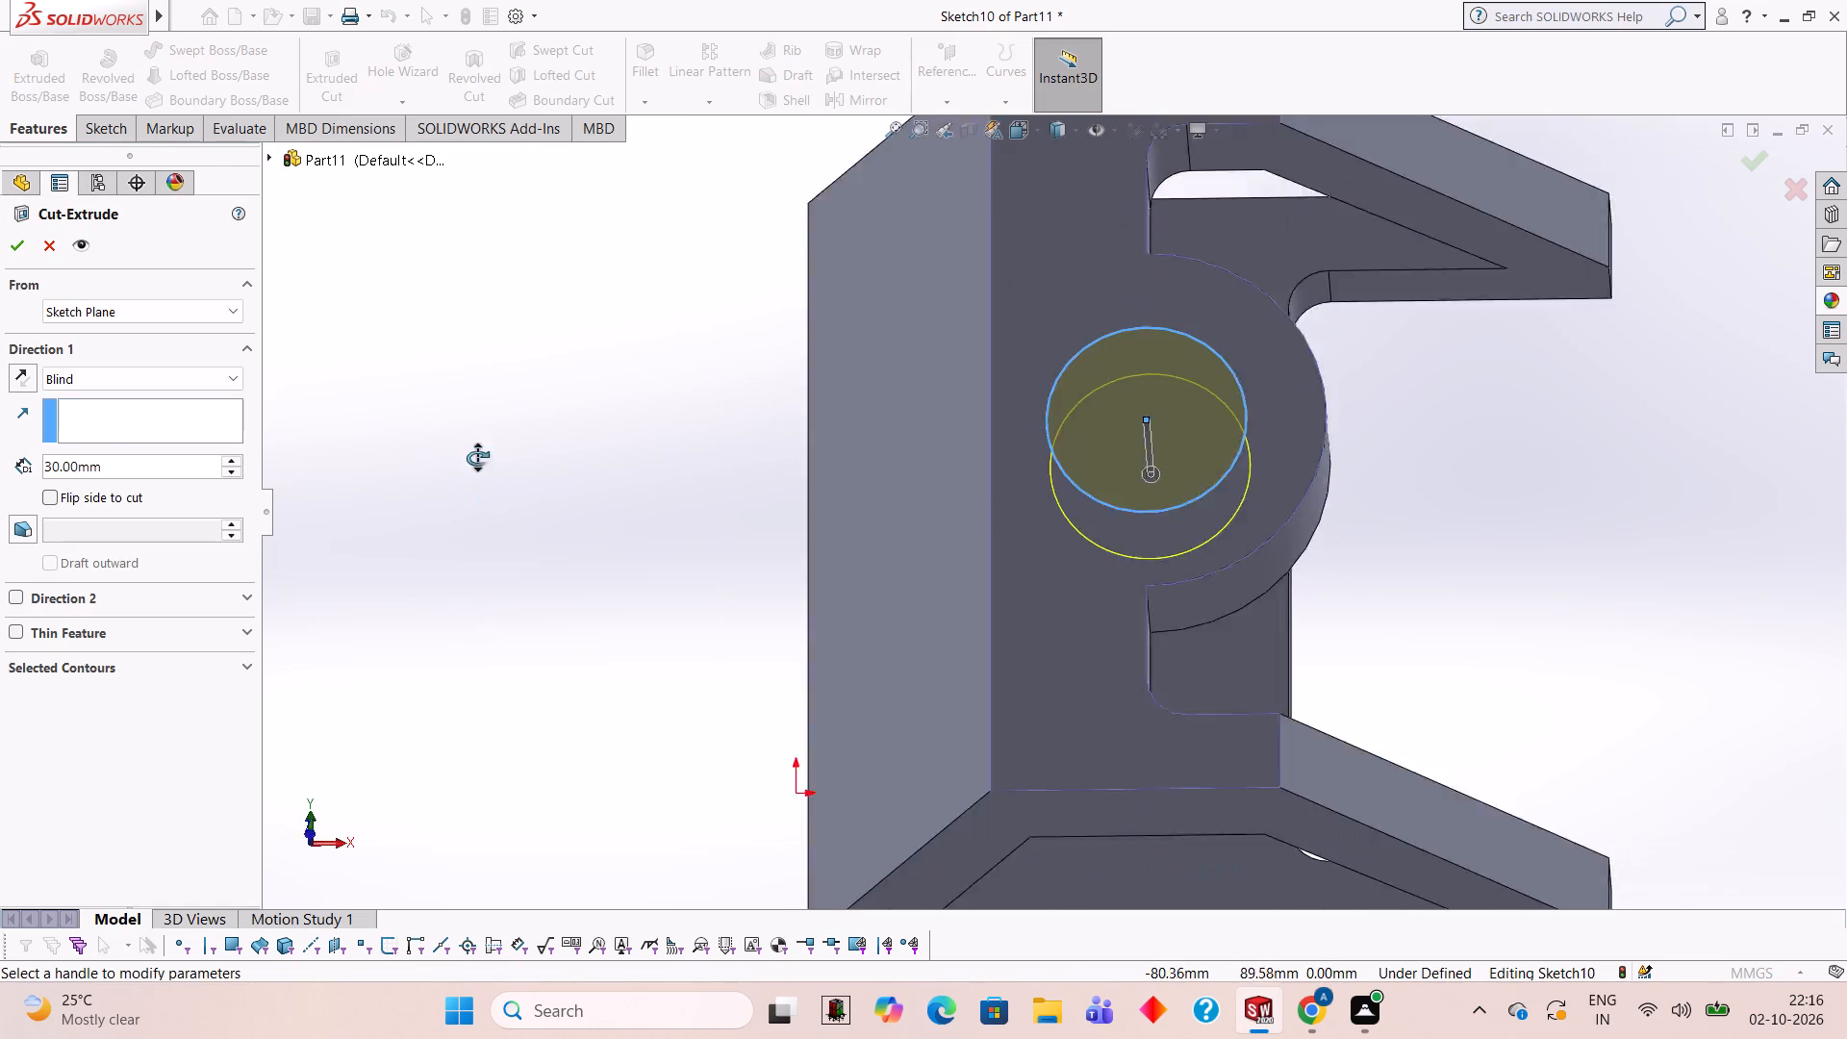
middle_click_drag(477, 458, 481, 363)
left_click(14, 244)
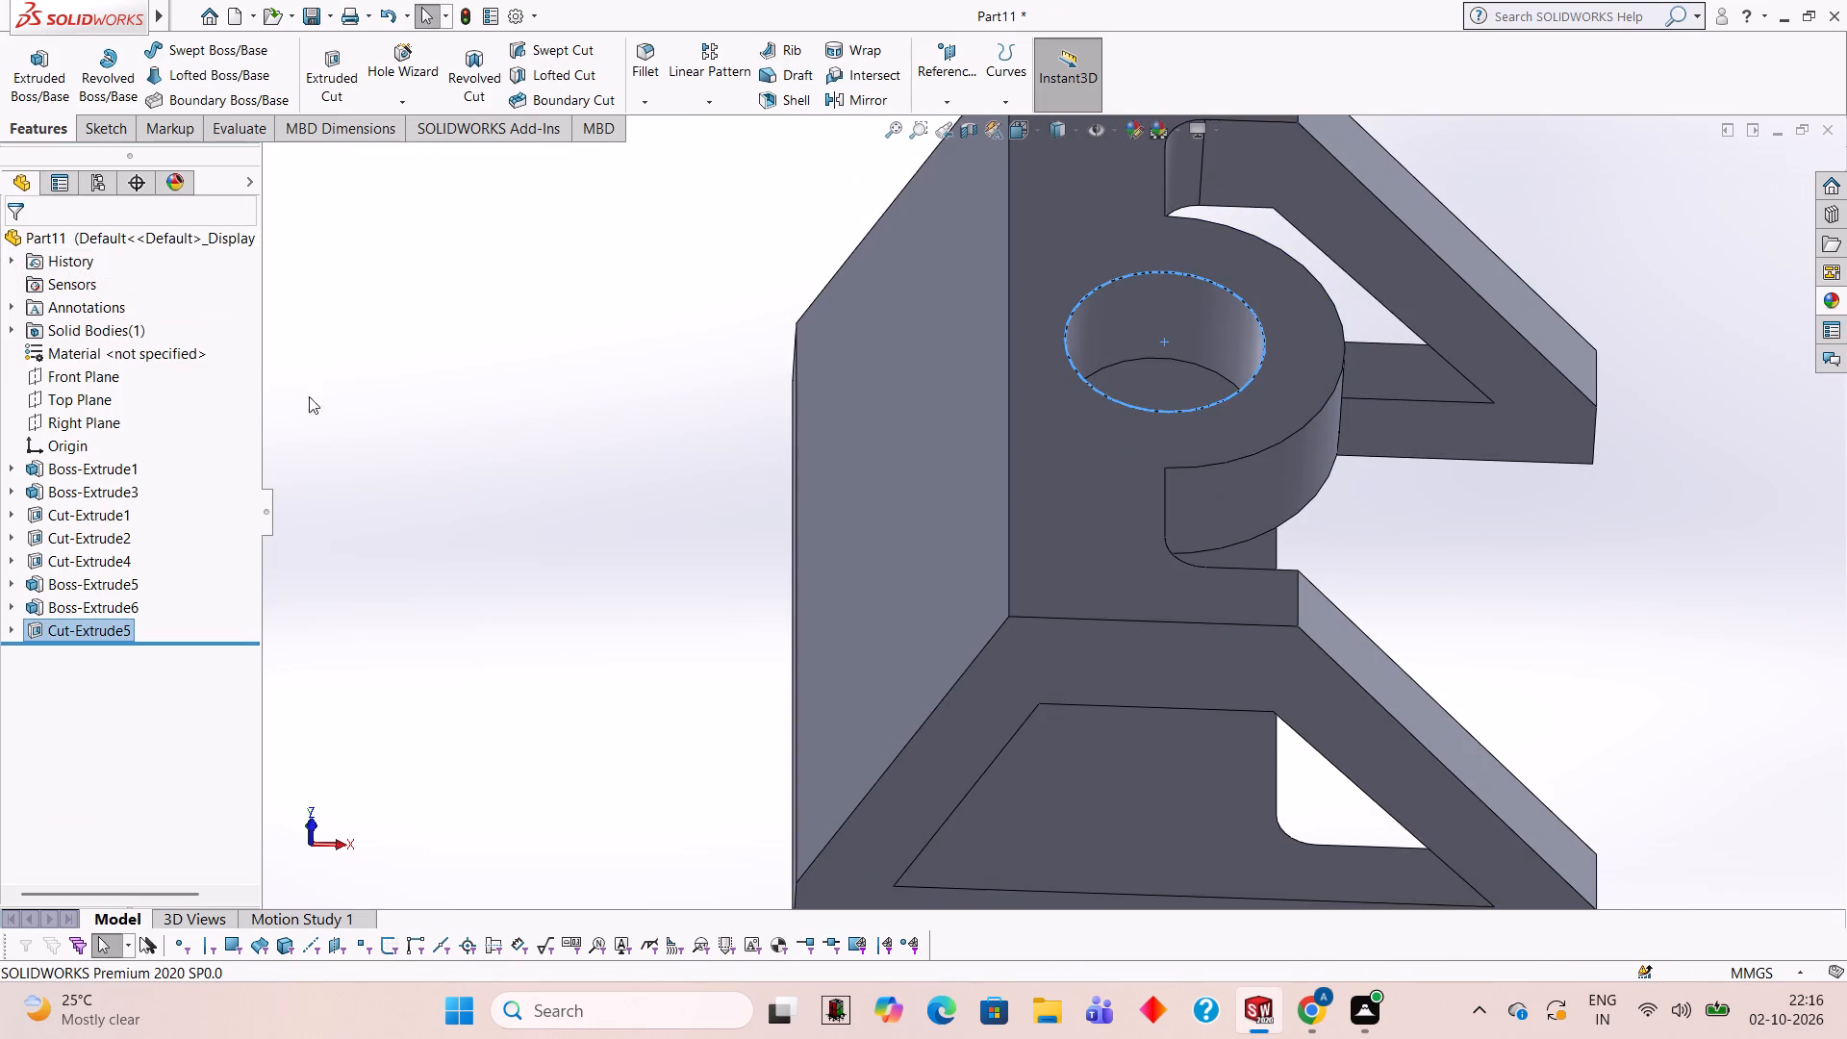
left_click(412, 422)
Start a sketch on the large C-shaped base face opposite the boss and view it straight on.
scroll(454, 451, "up", 2)
middle_click_drag(481, 432, 500, 501)
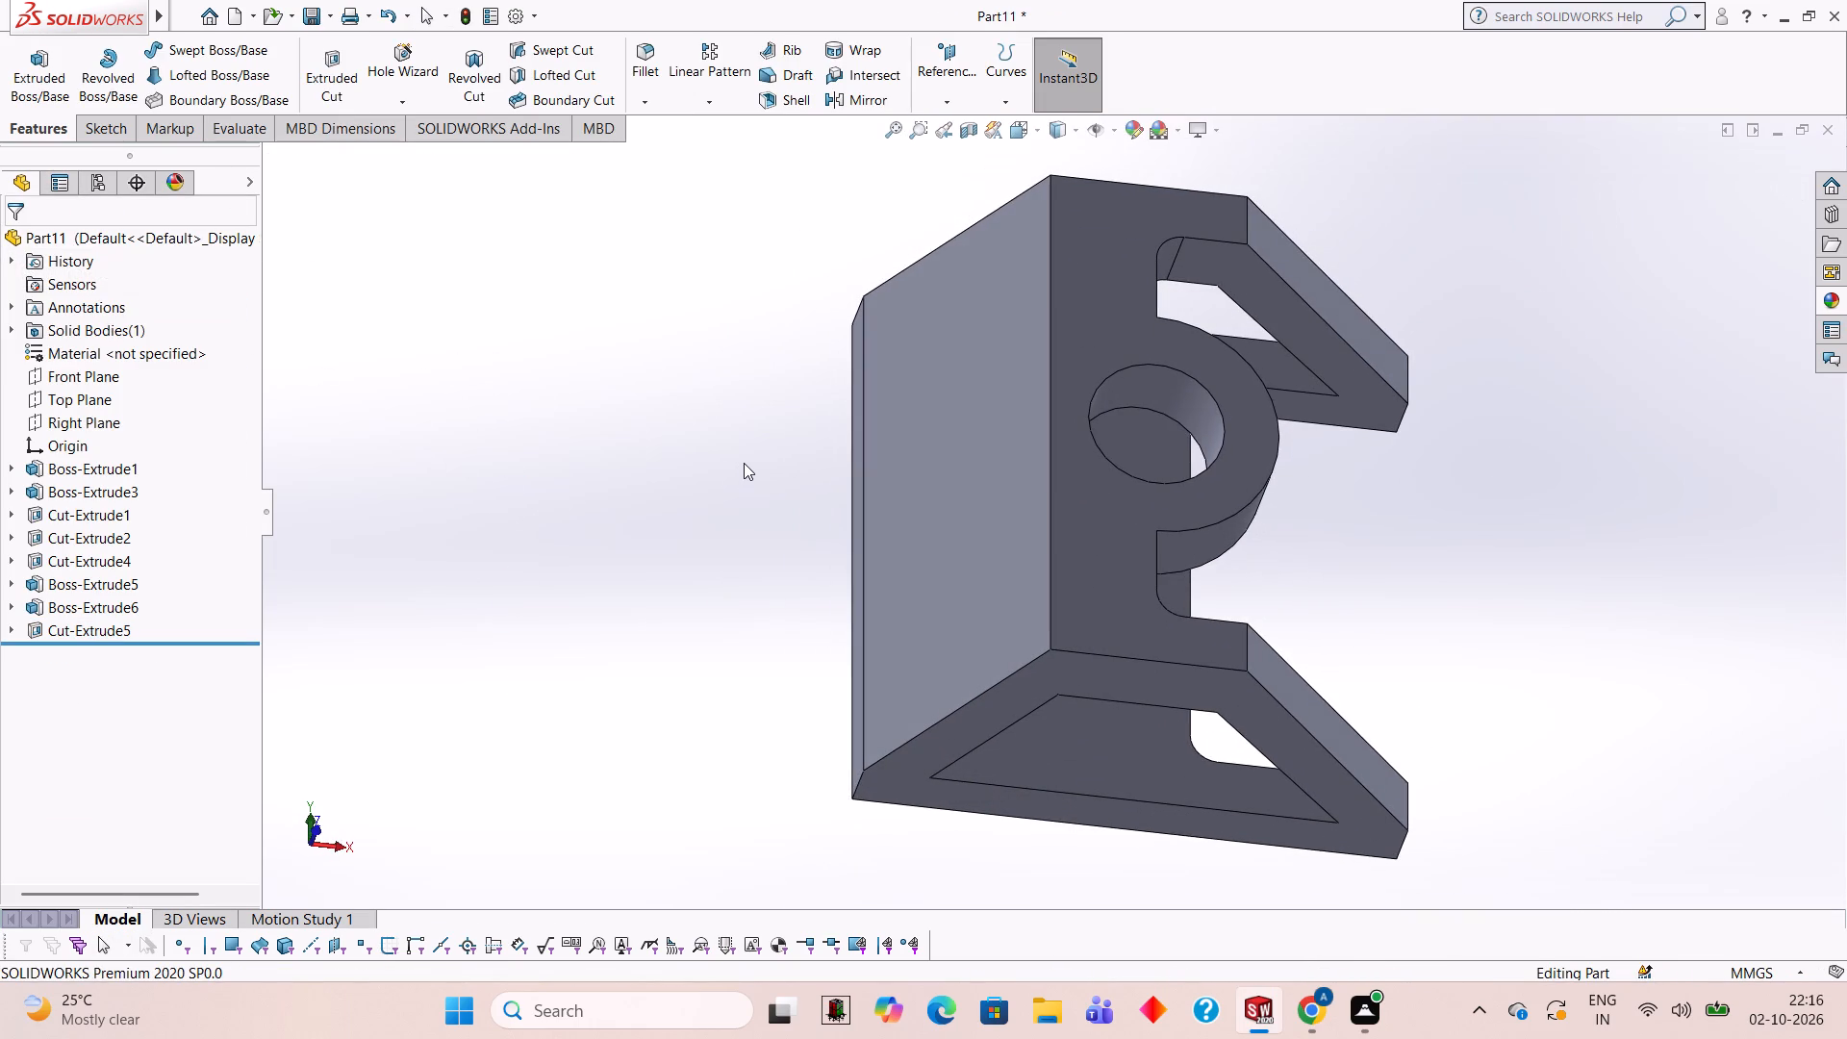
middle_click_drag(987, 566, 831, 731)
scroll(930, 567, "down", 1)
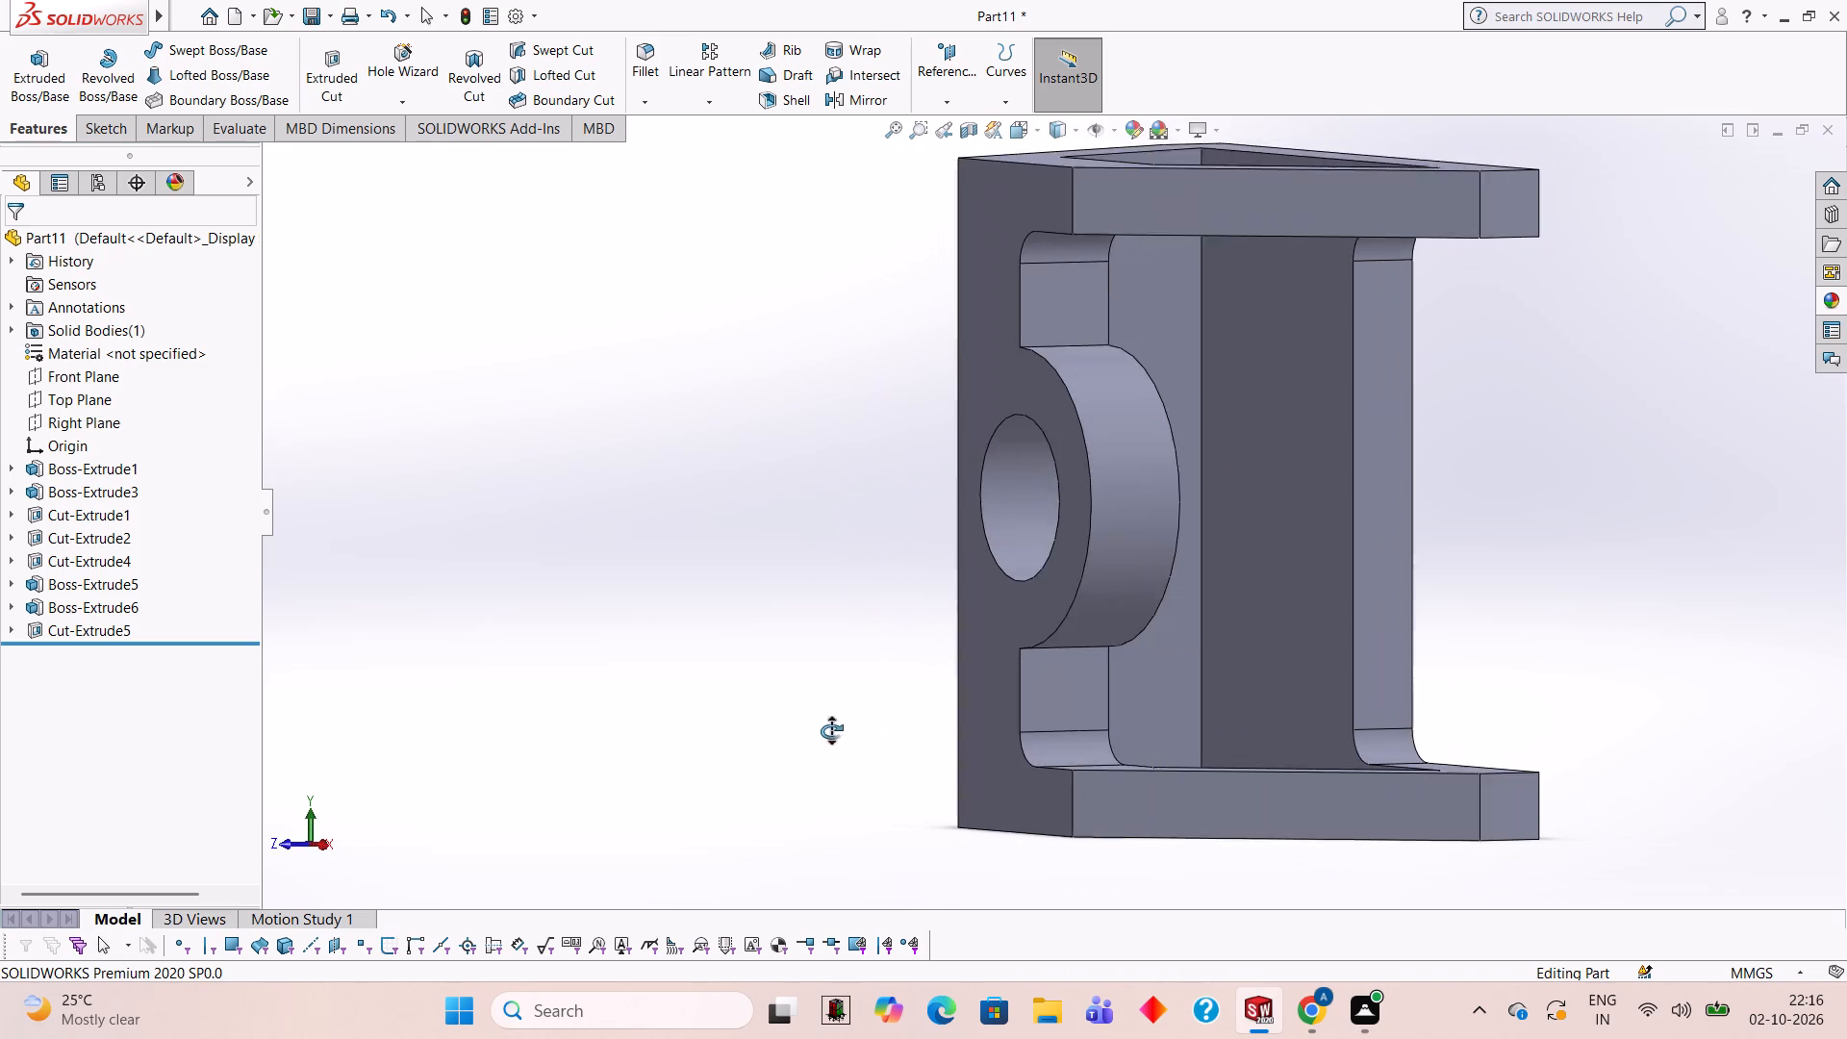
middle_click_drag(831, 731, 829, 729)
middle_click_drag(1330, 563, 1076, 489)
left_click(1336, 429)
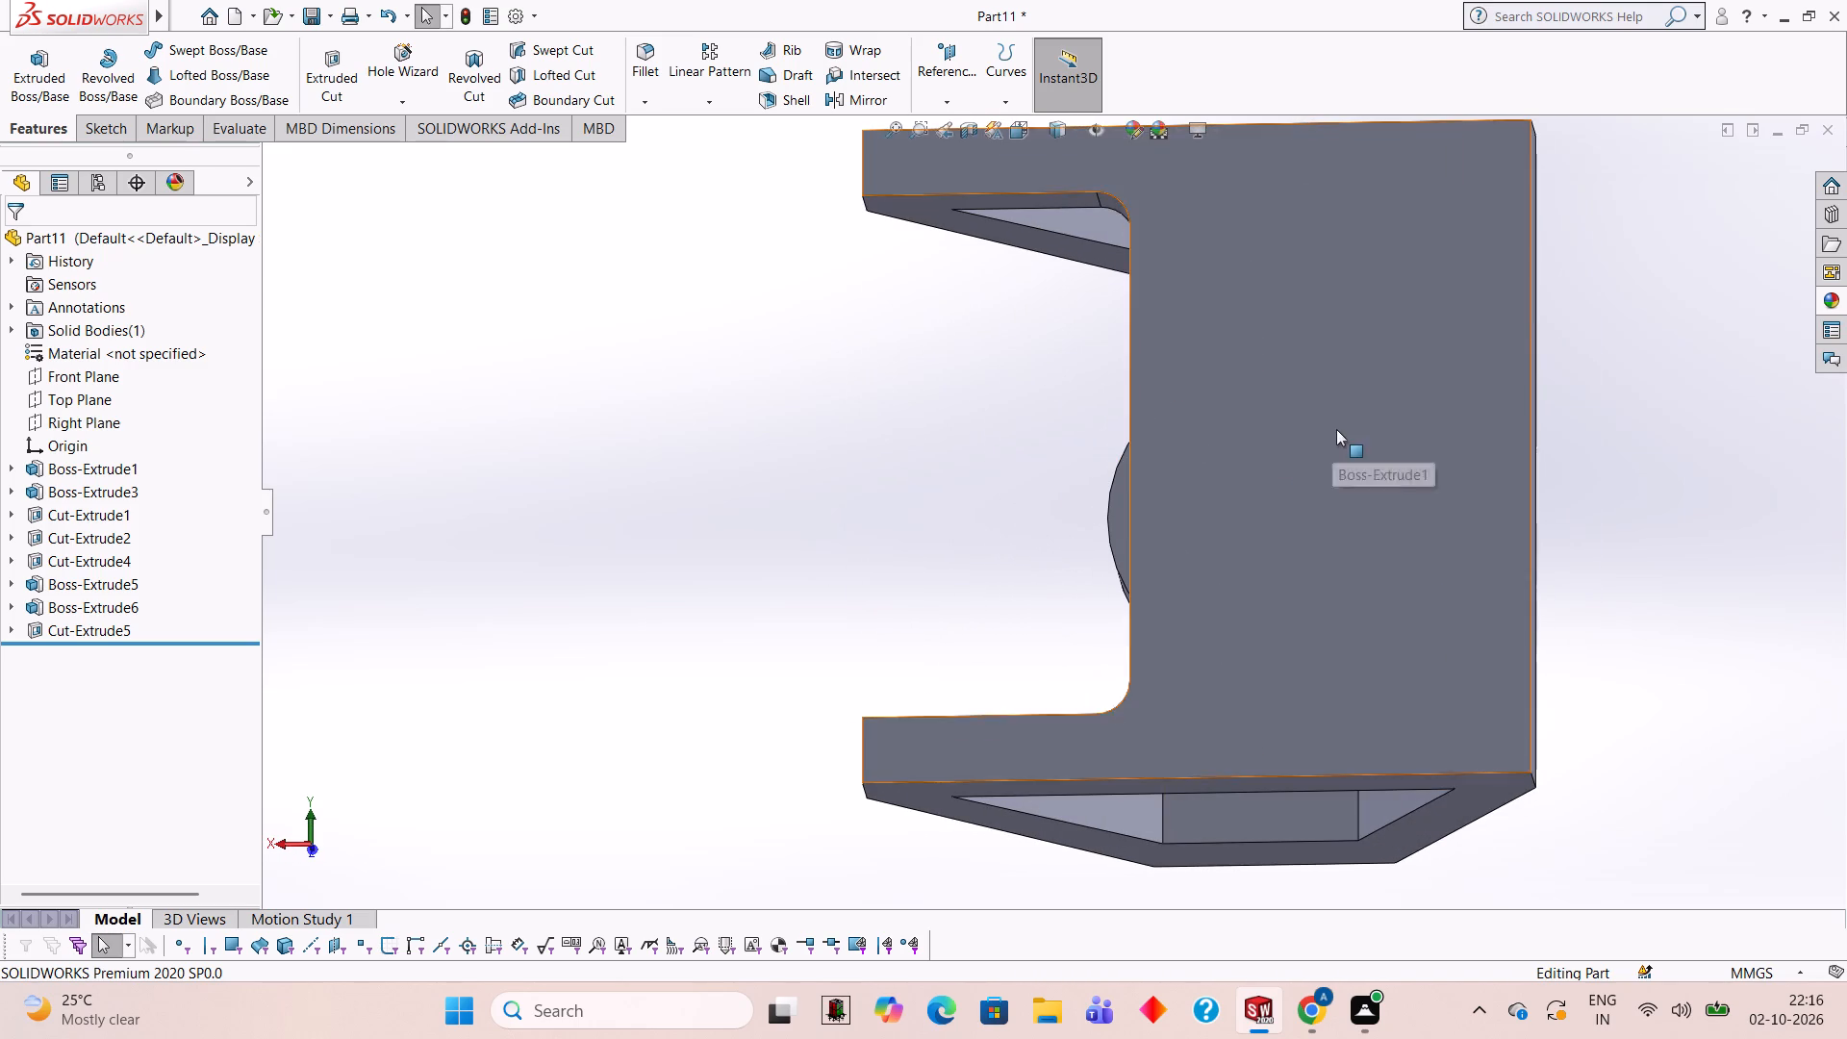
left_click(1432, 368)
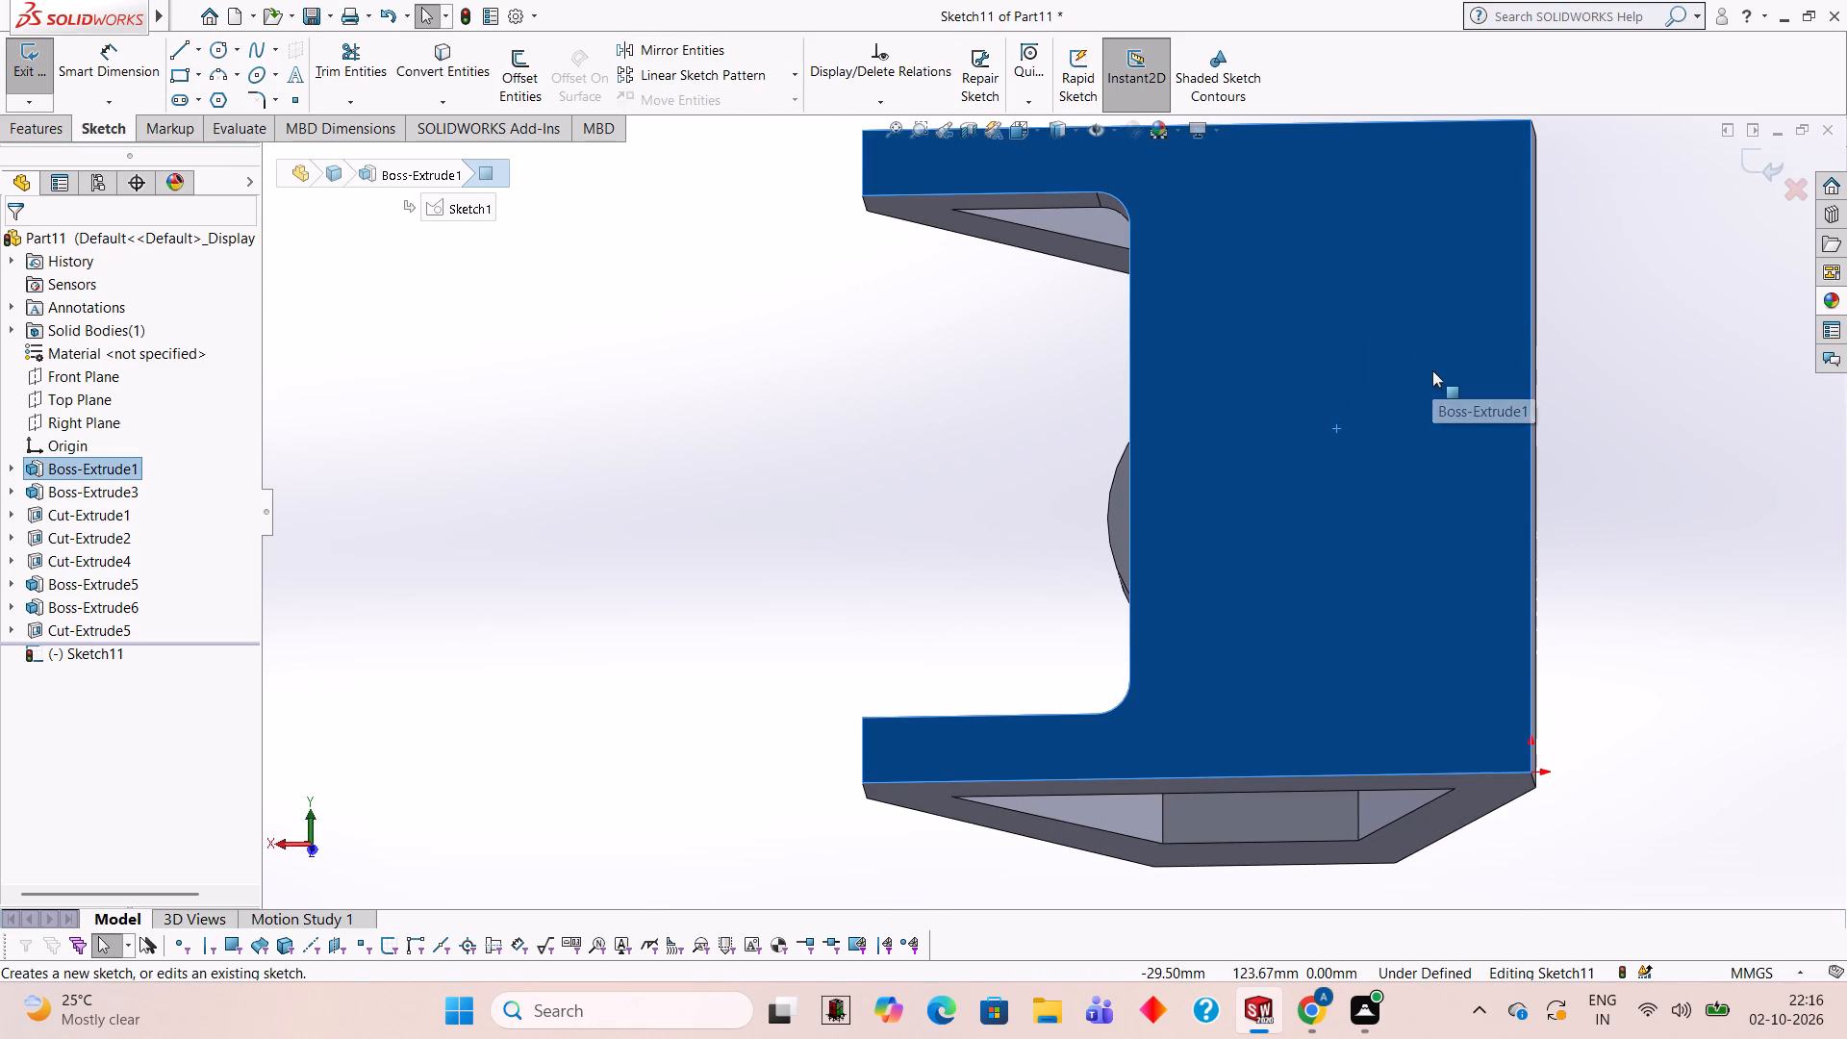
key("ctrl+8")
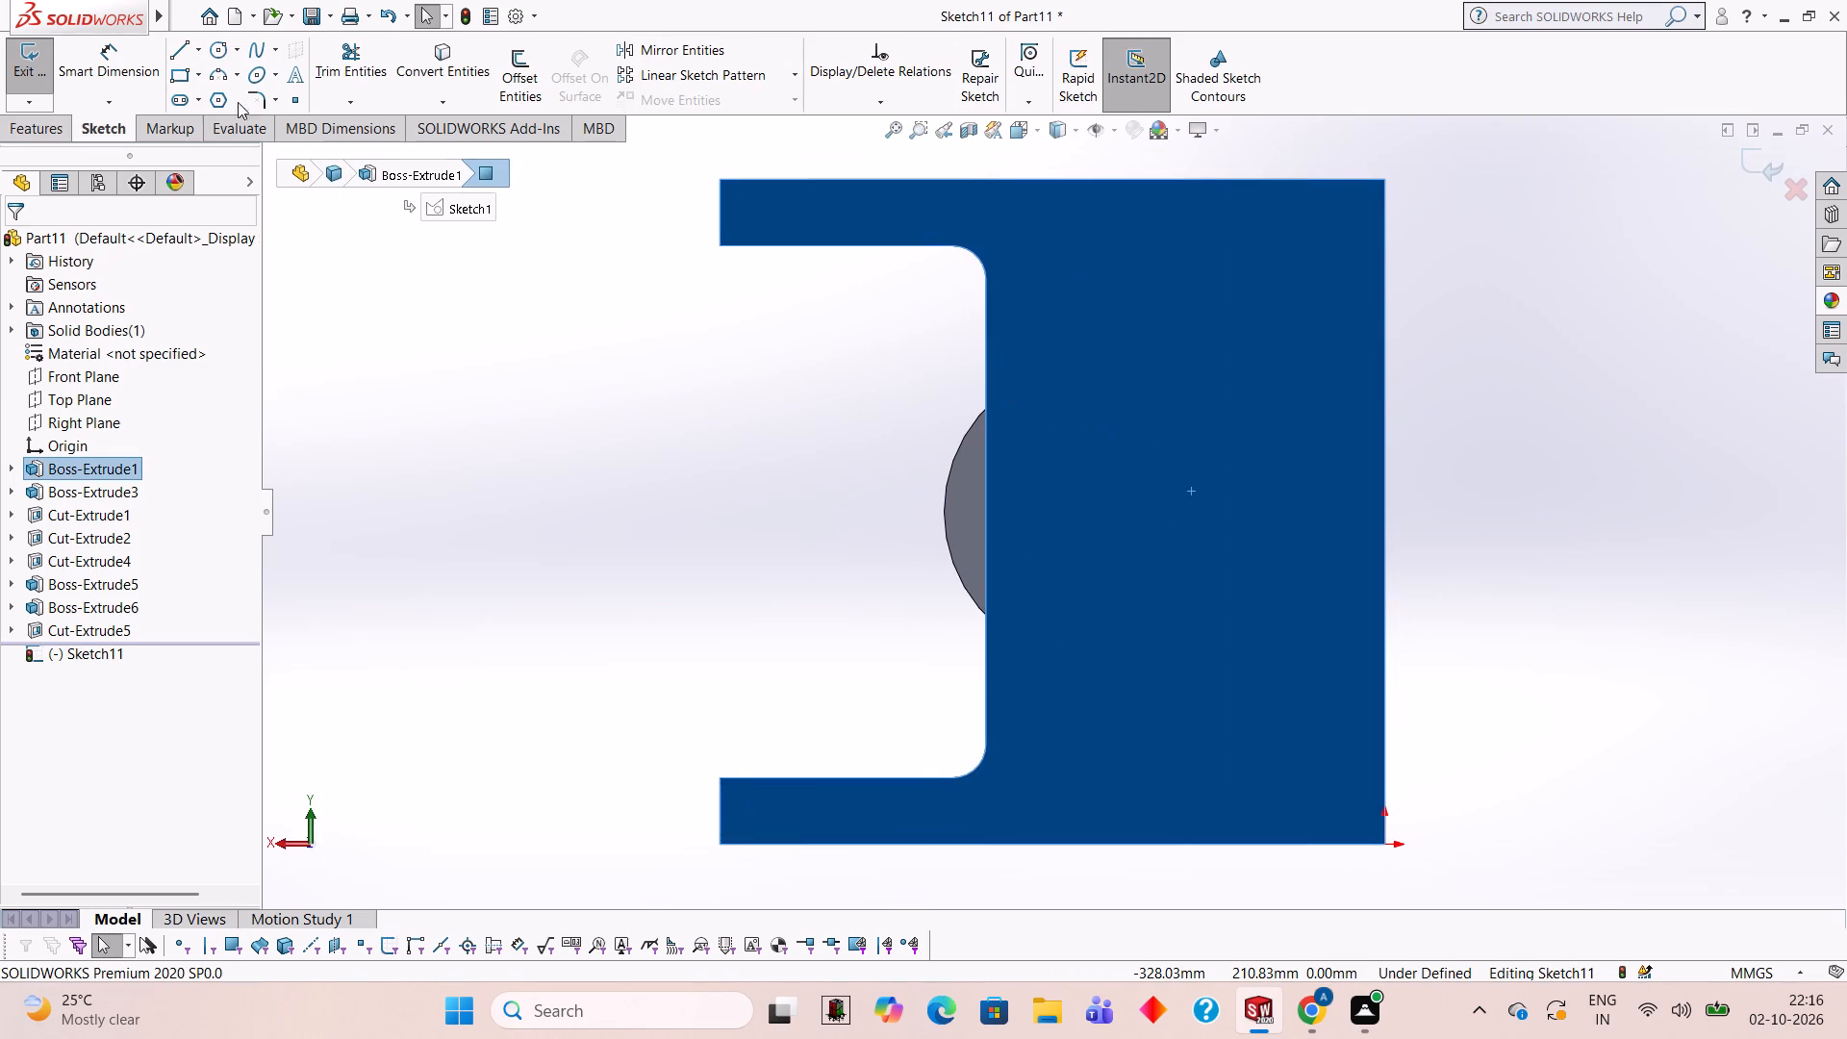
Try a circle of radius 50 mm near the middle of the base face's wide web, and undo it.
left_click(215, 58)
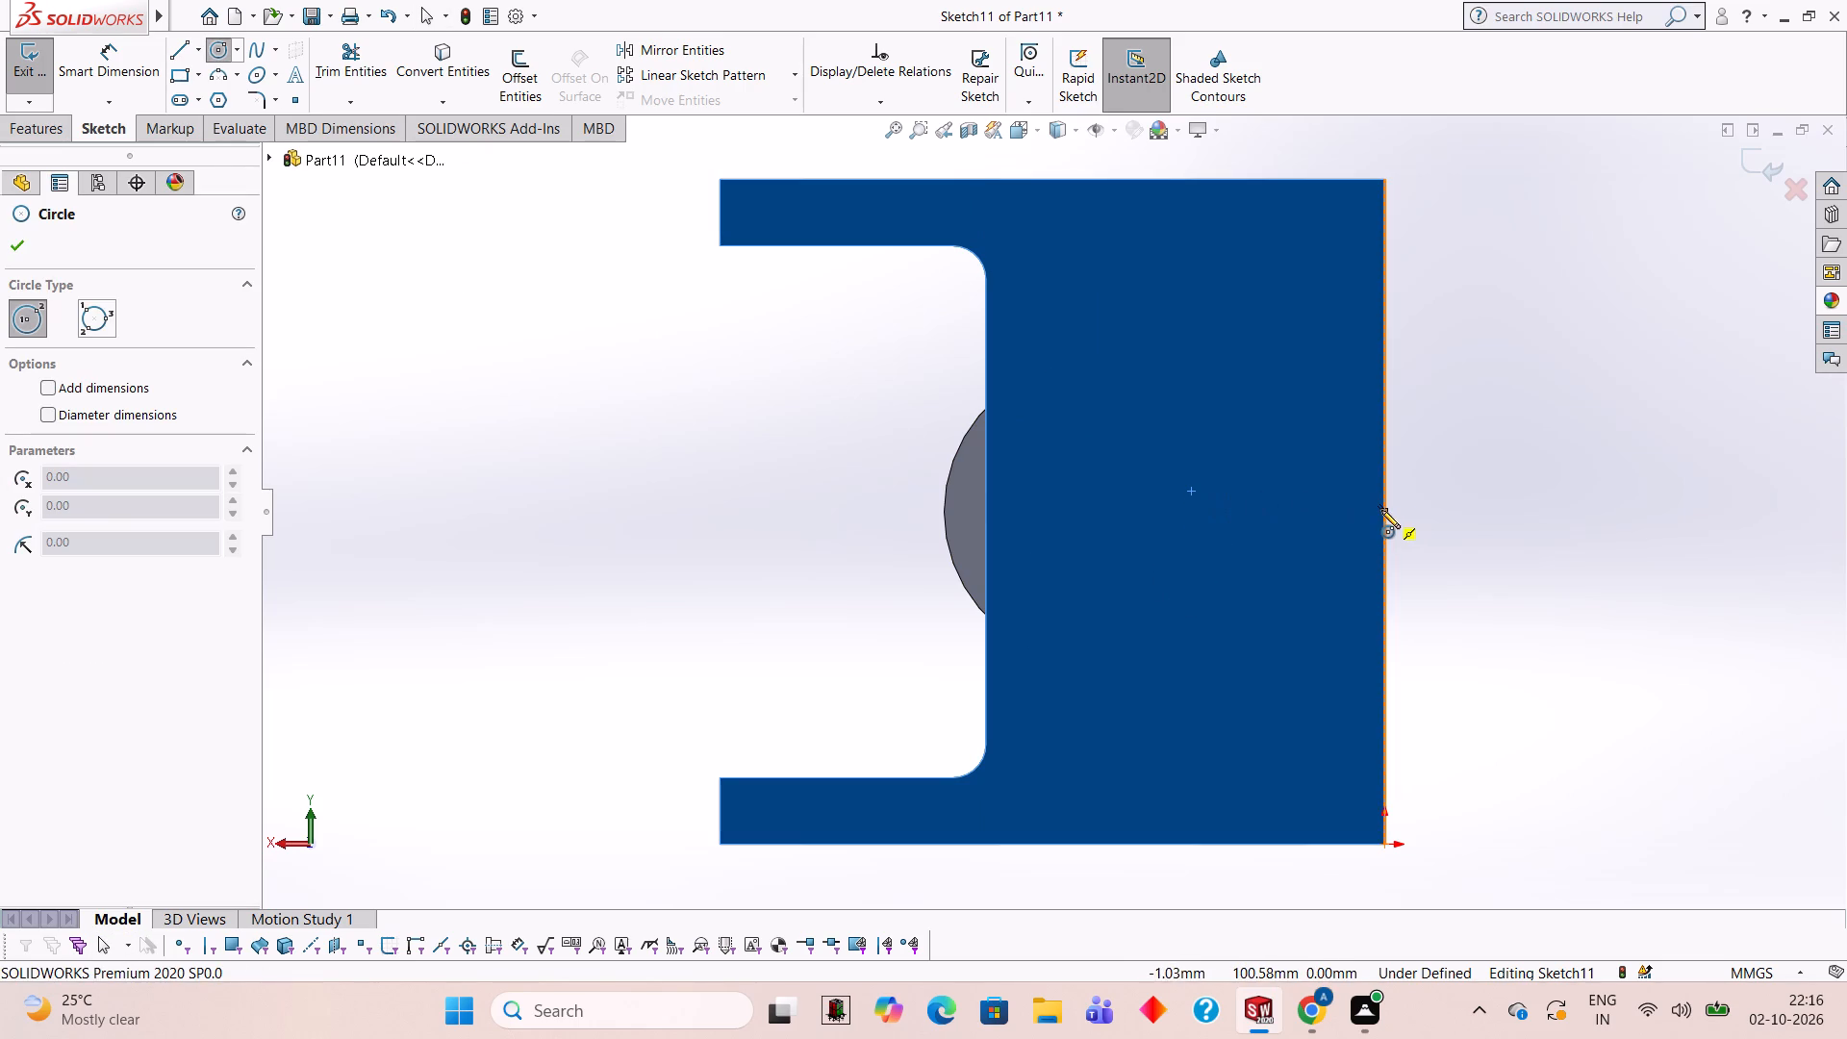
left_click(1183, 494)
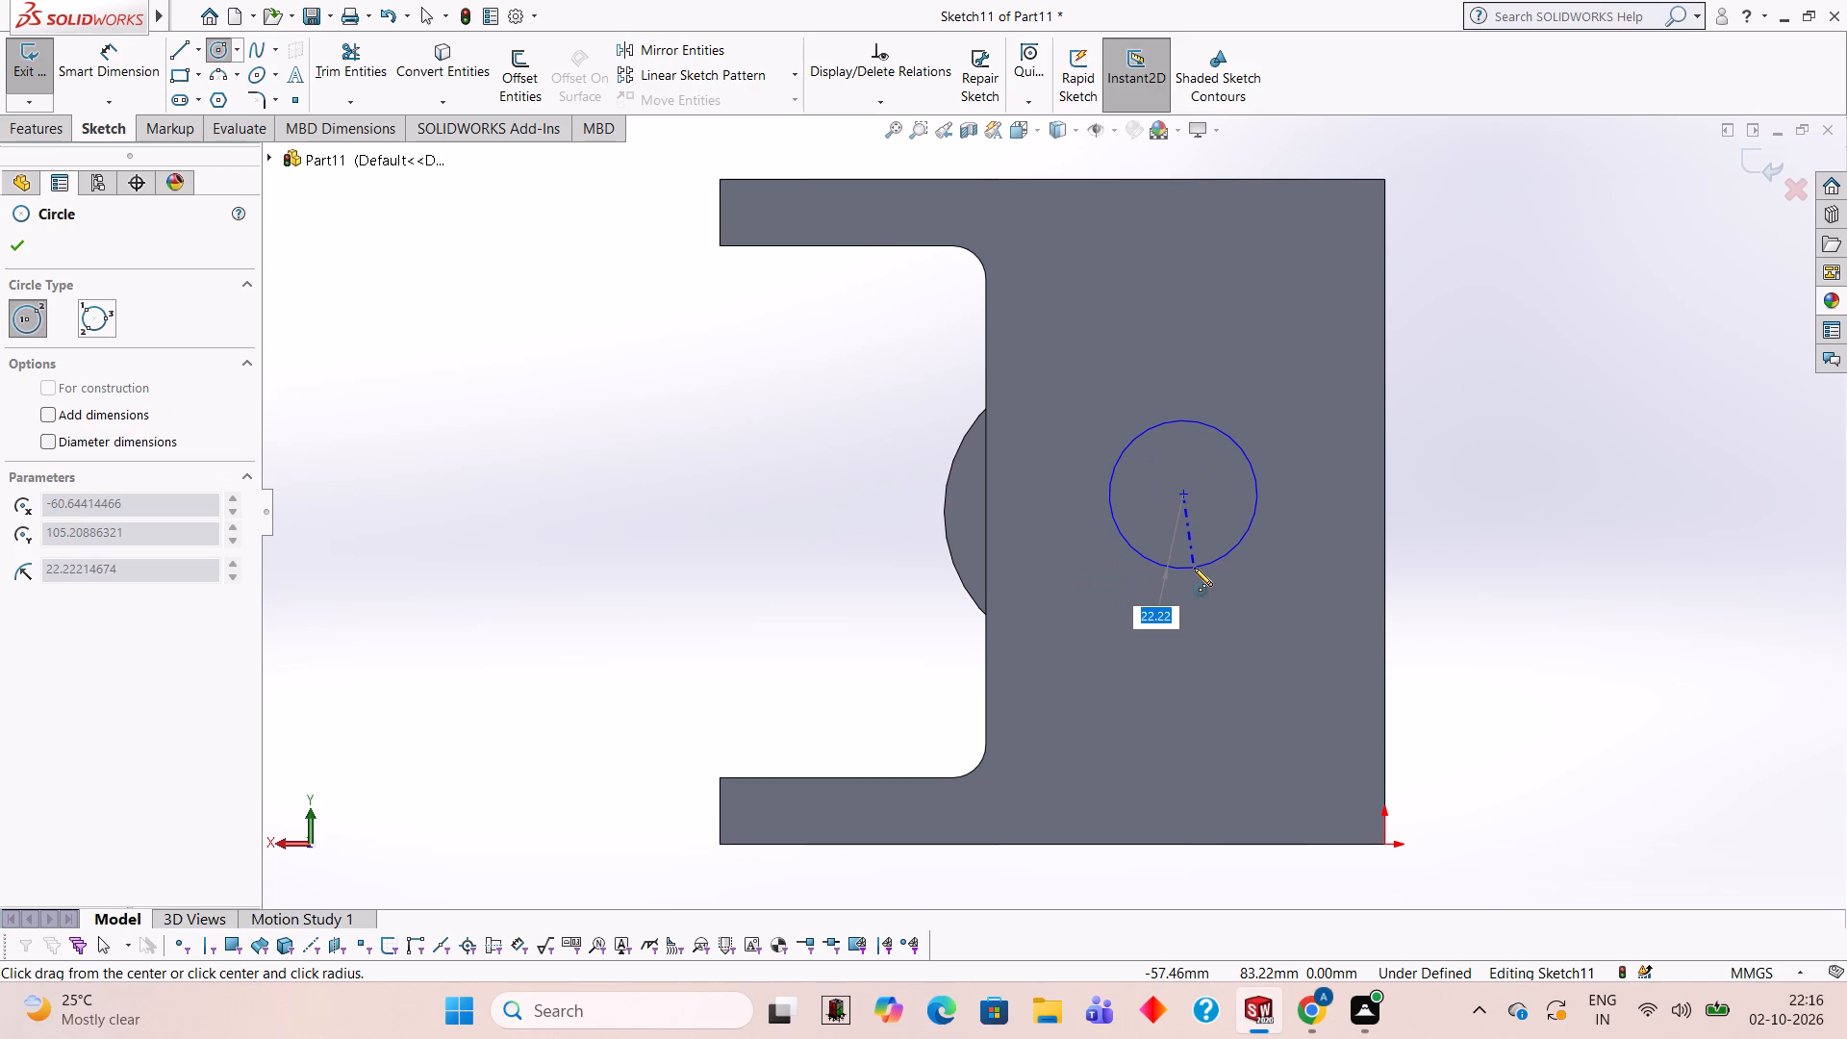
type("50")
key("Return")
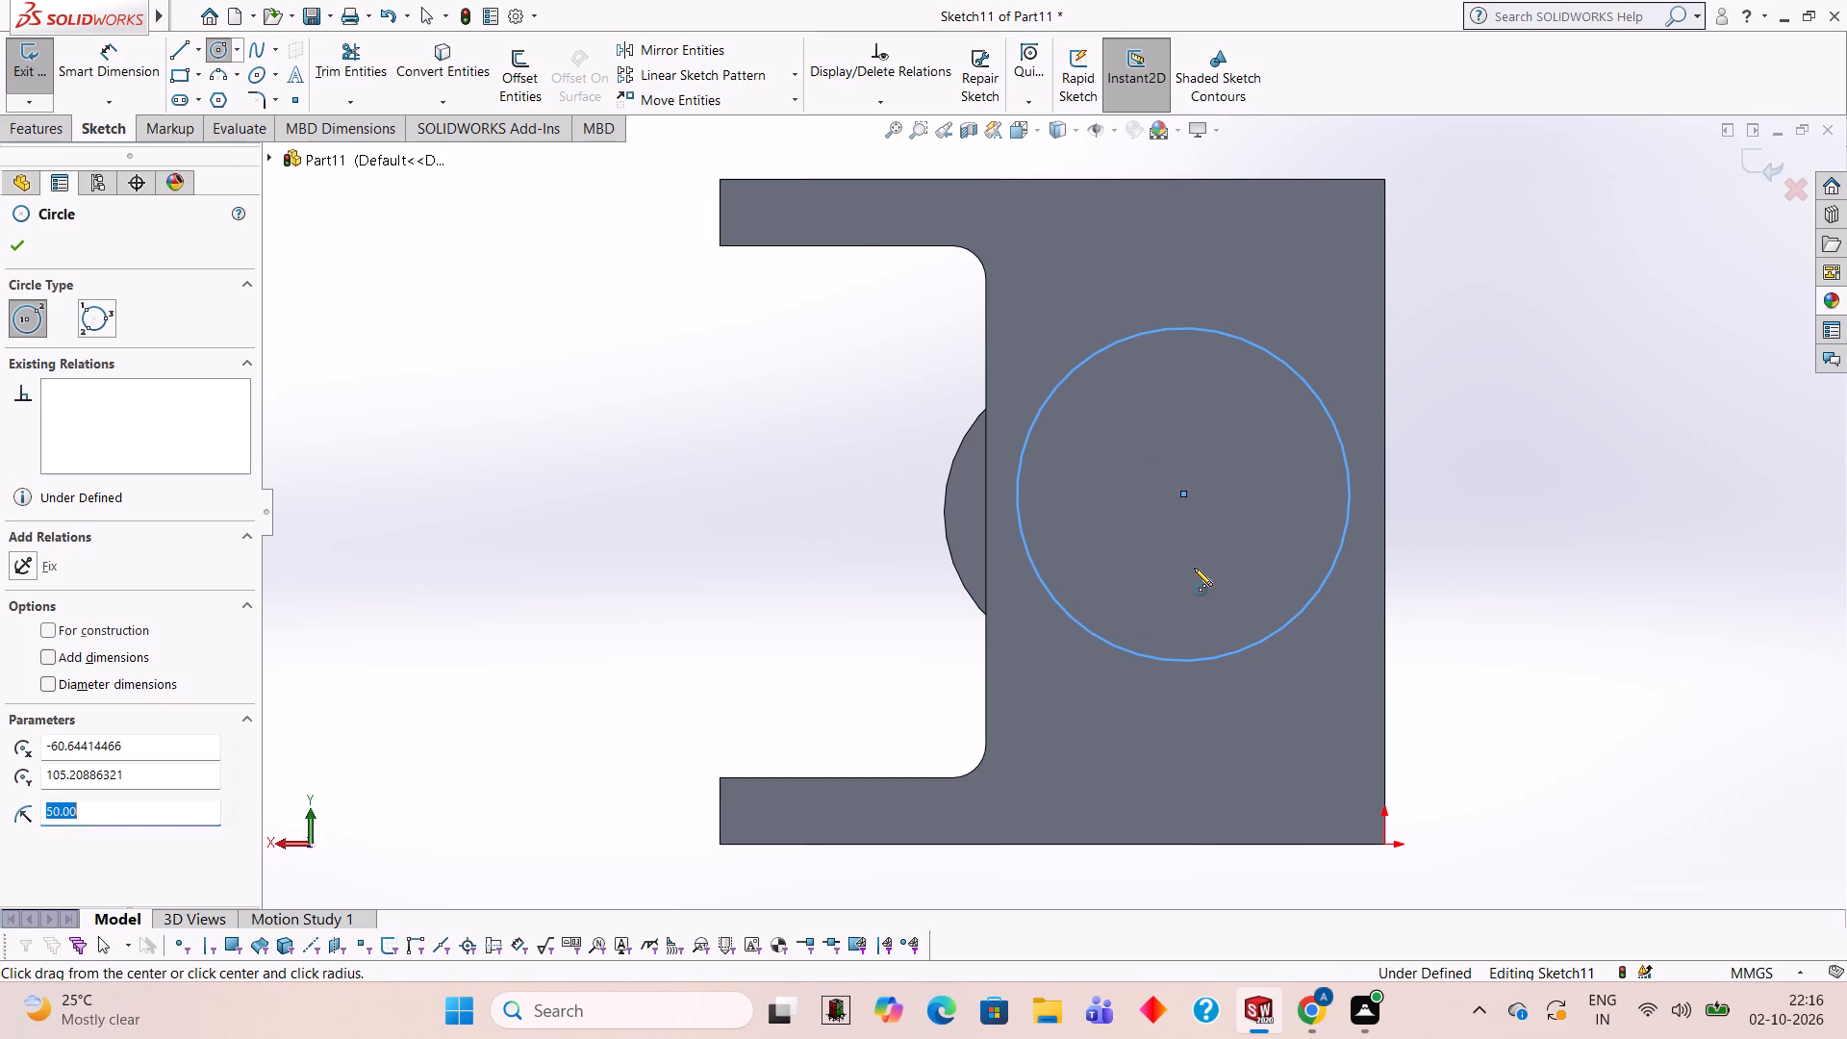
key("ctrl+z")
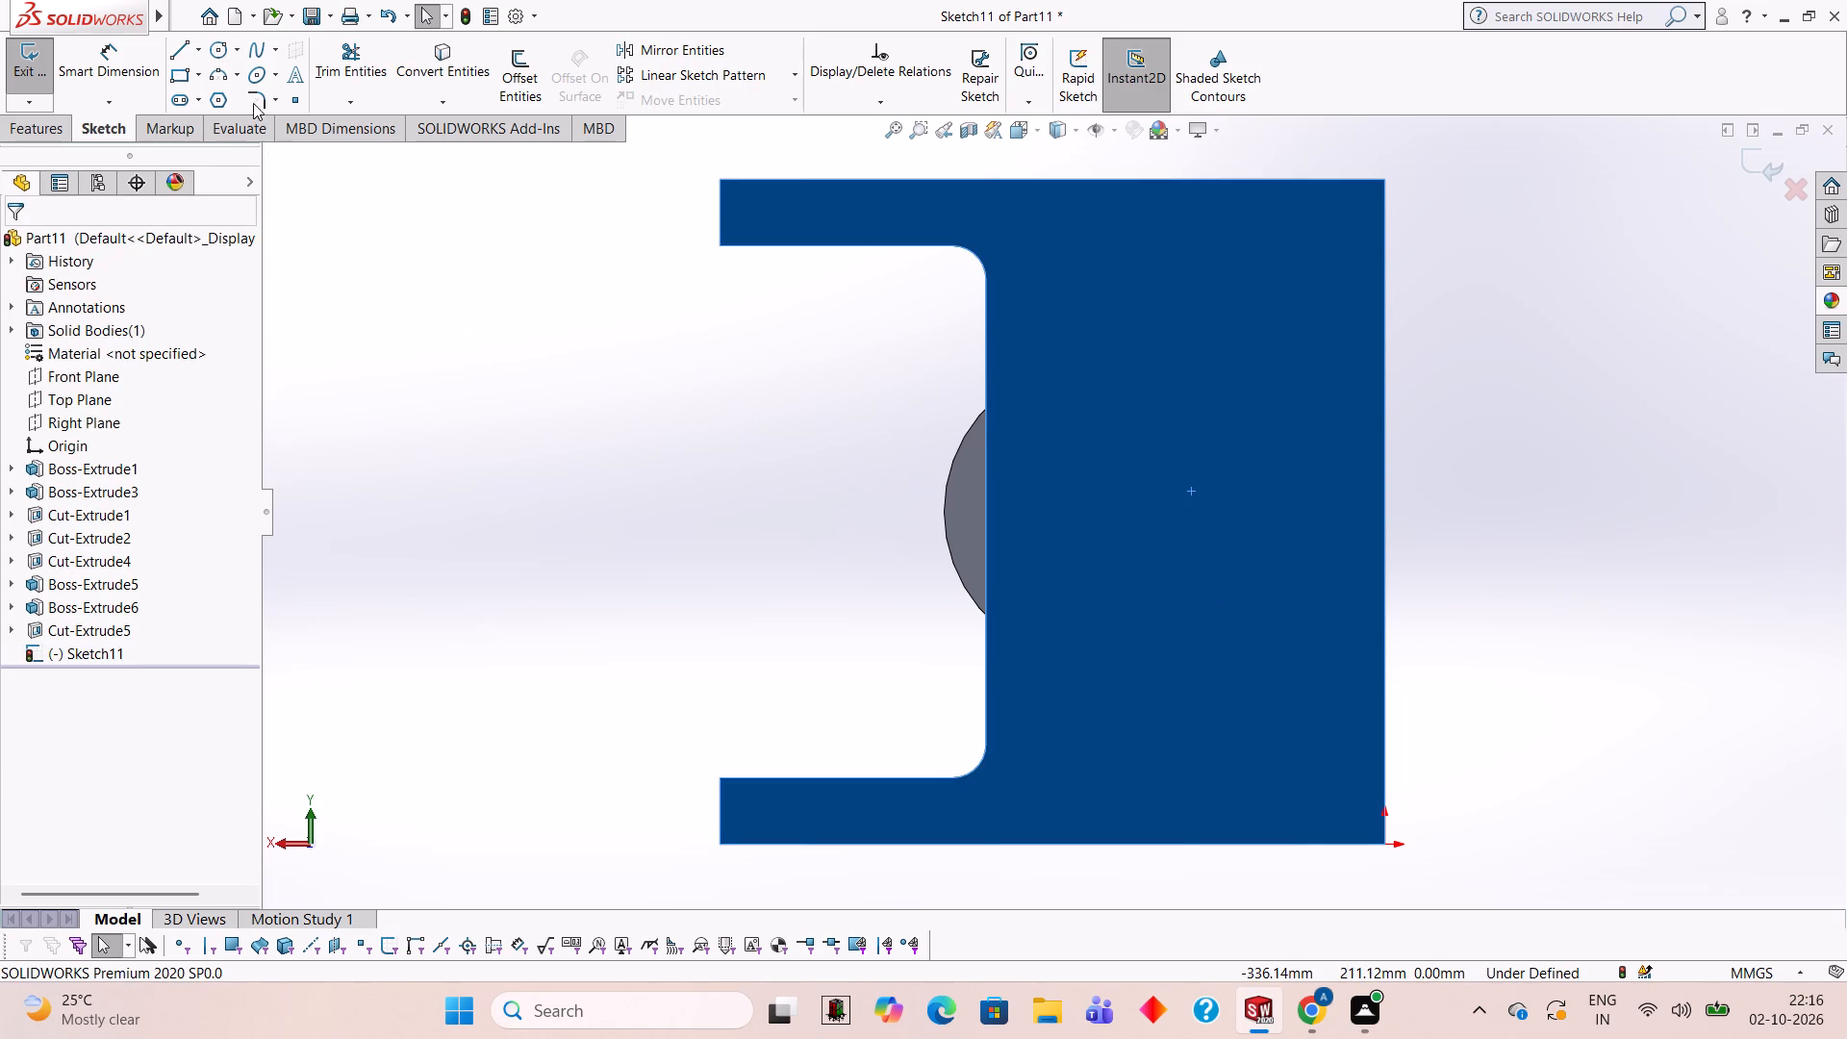
Sketch a circle of radius 25 mm on the base face's wide web, centred at about X -59 mm, Y 103 mm.
left_click(224, 51)
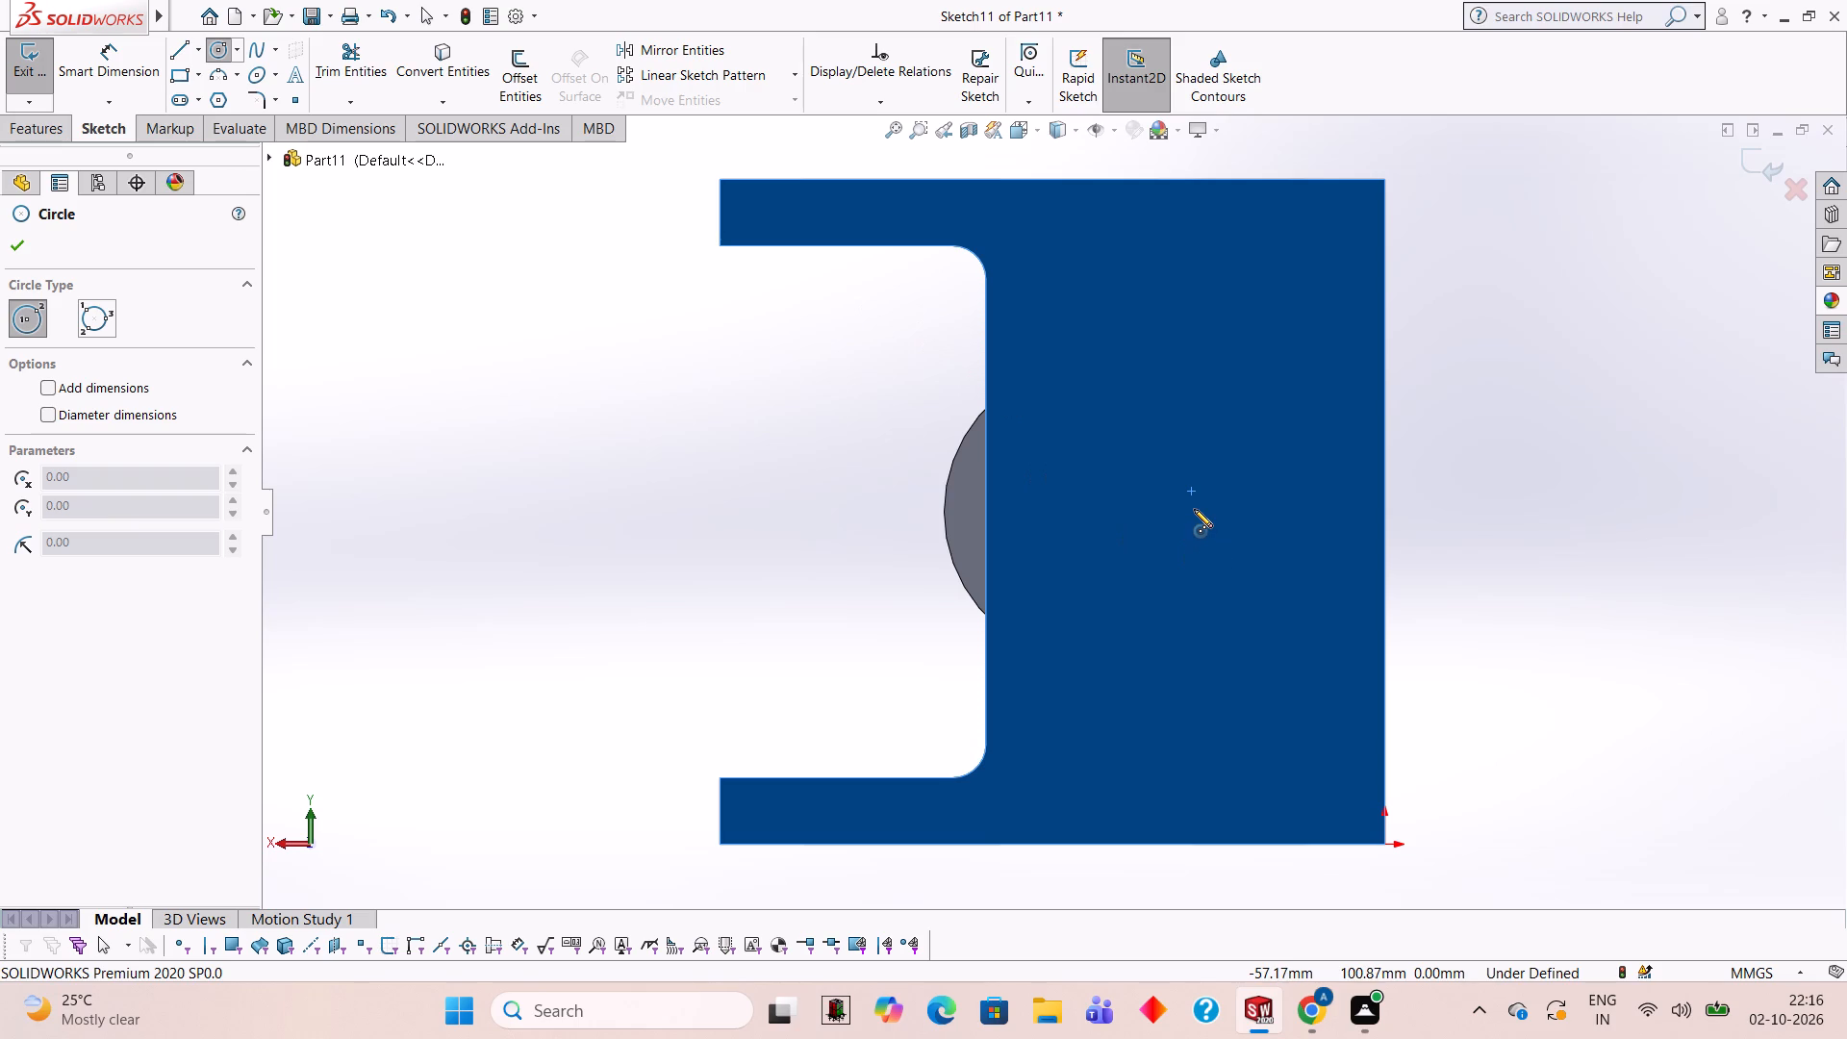
left_click(1189, 500)
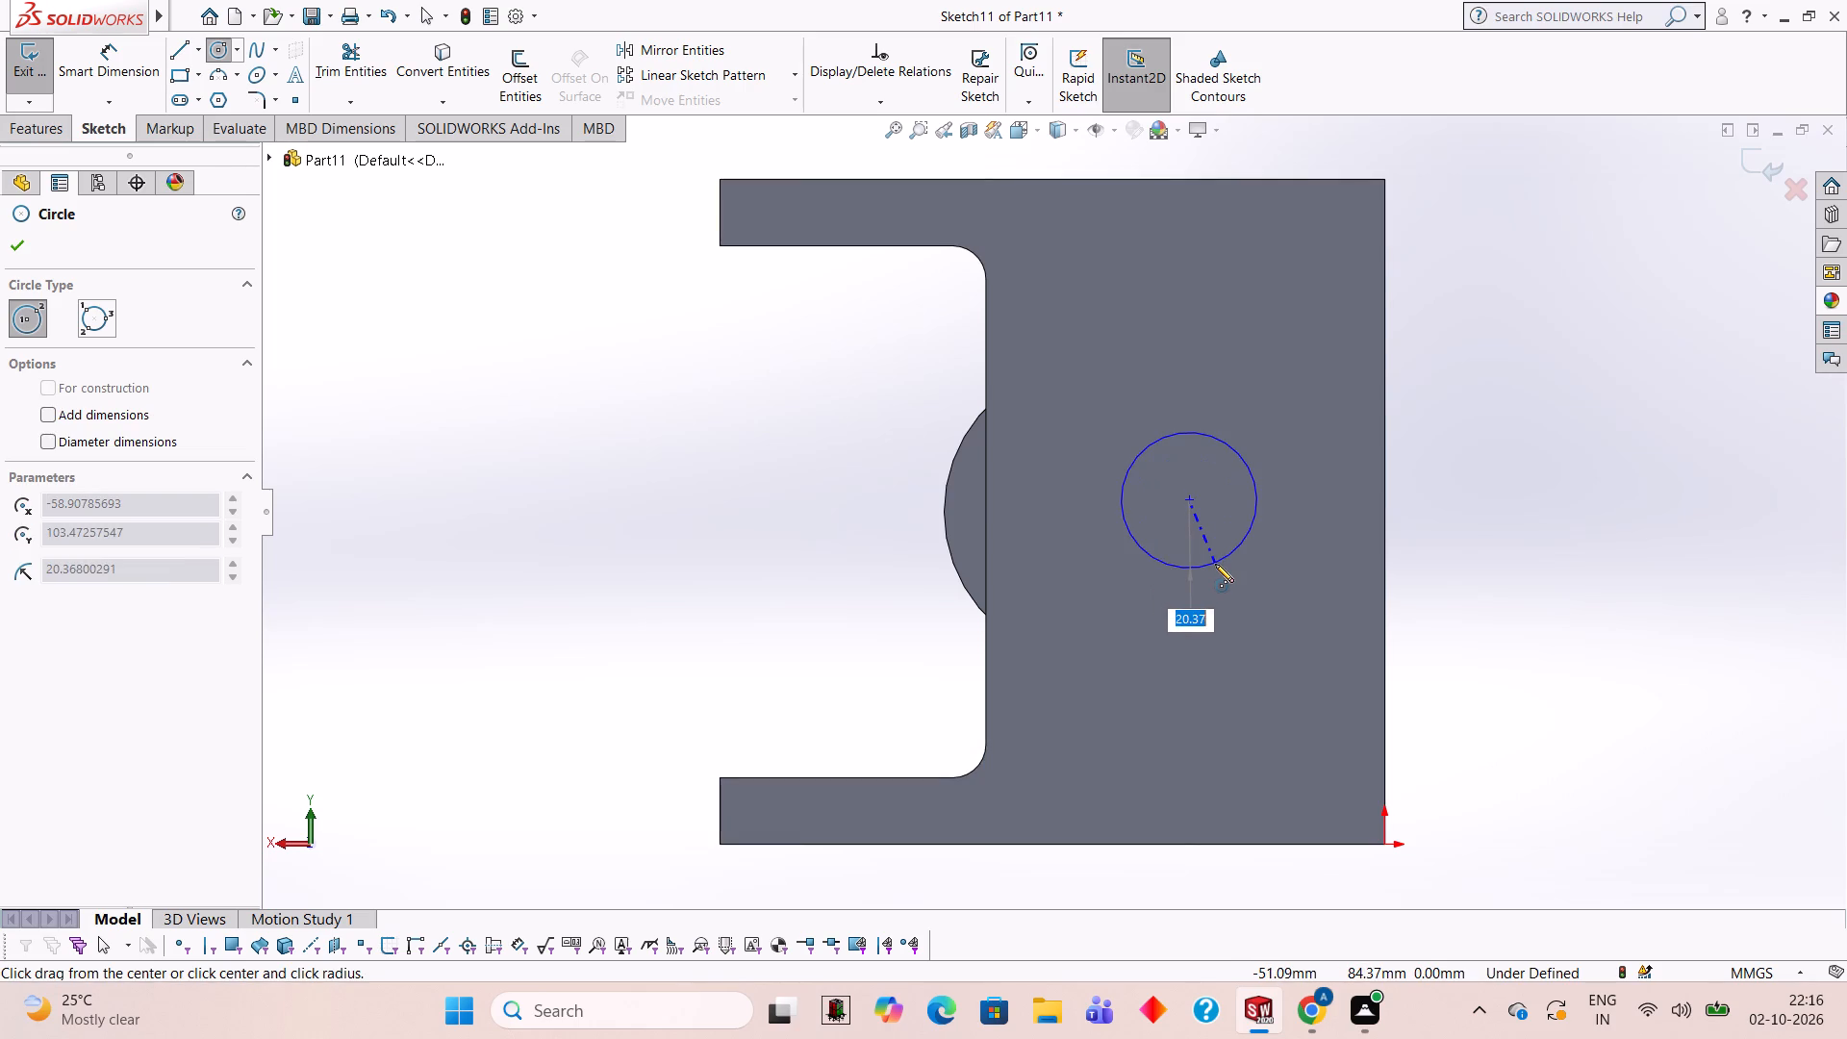
type("25")
key("Return")
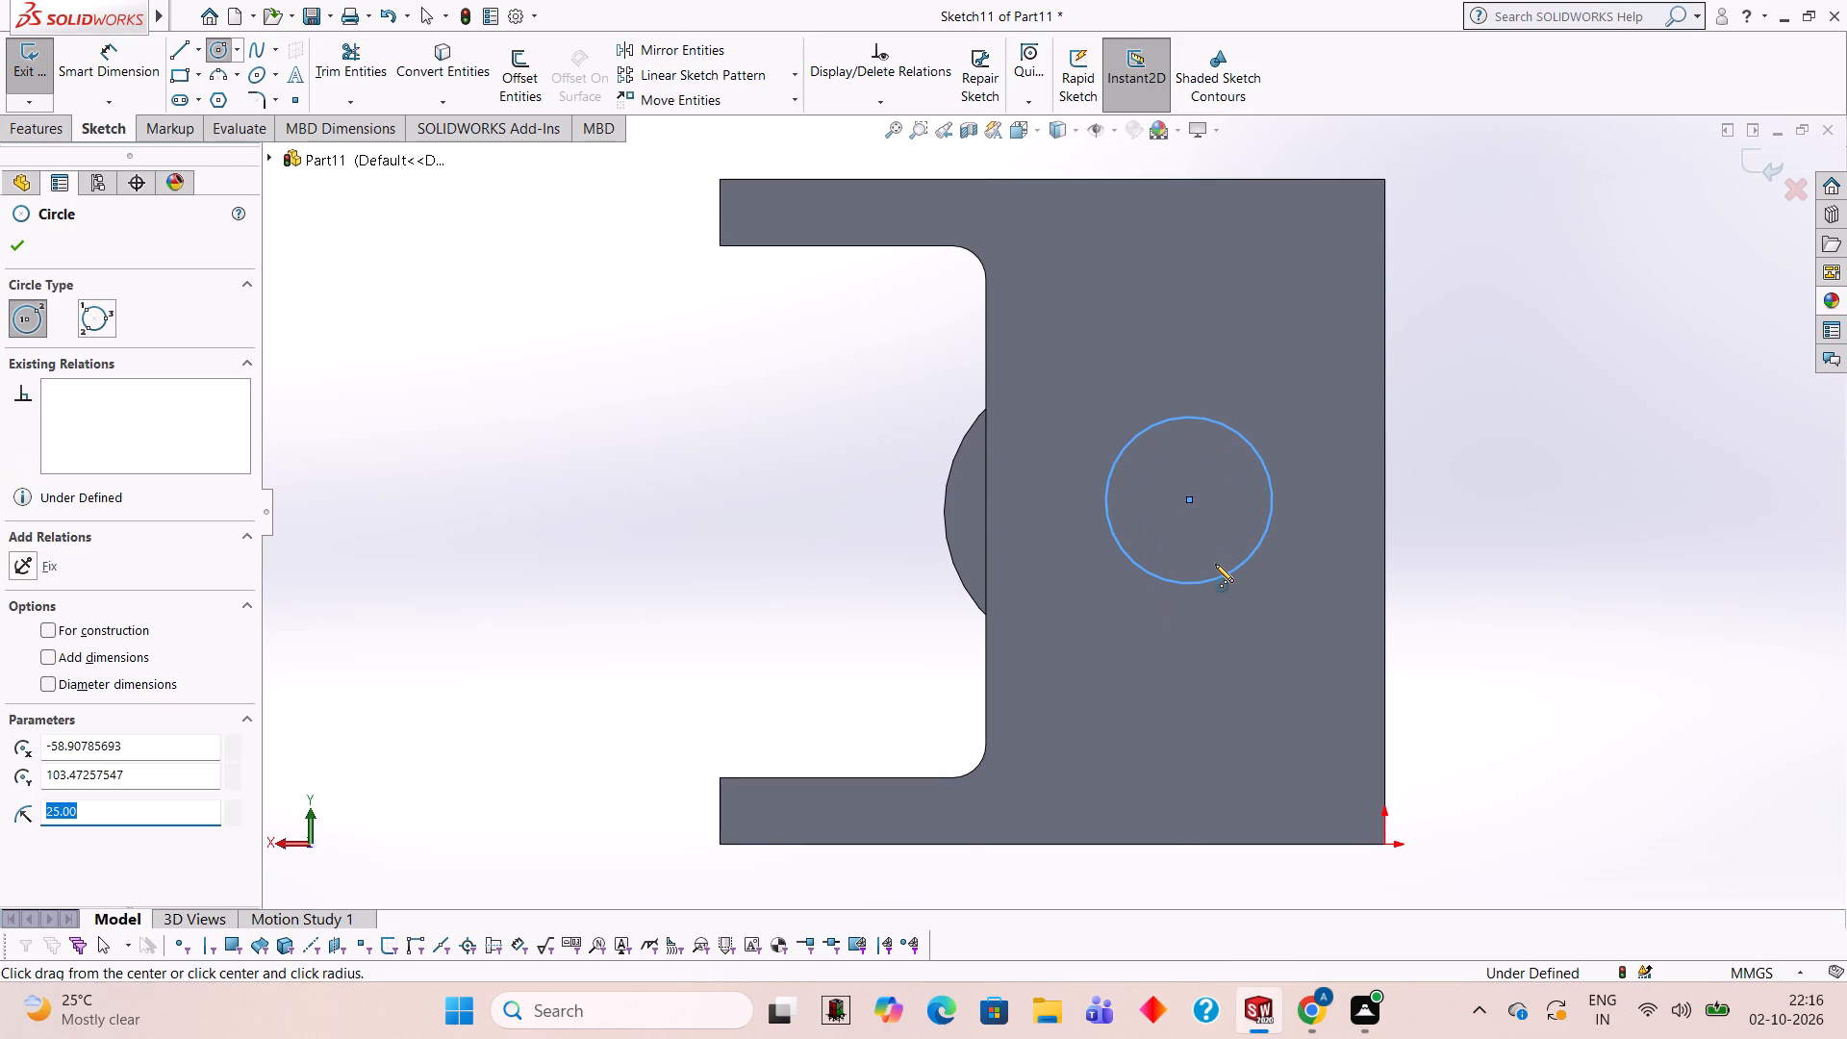
Cut the base-face circle 30 mm blind into the frame.
scroll(1215, 564, "up", 1)
scroll(1215, 564, "down", 1)
middle_click_drag(1239, 569, 1599, 569)
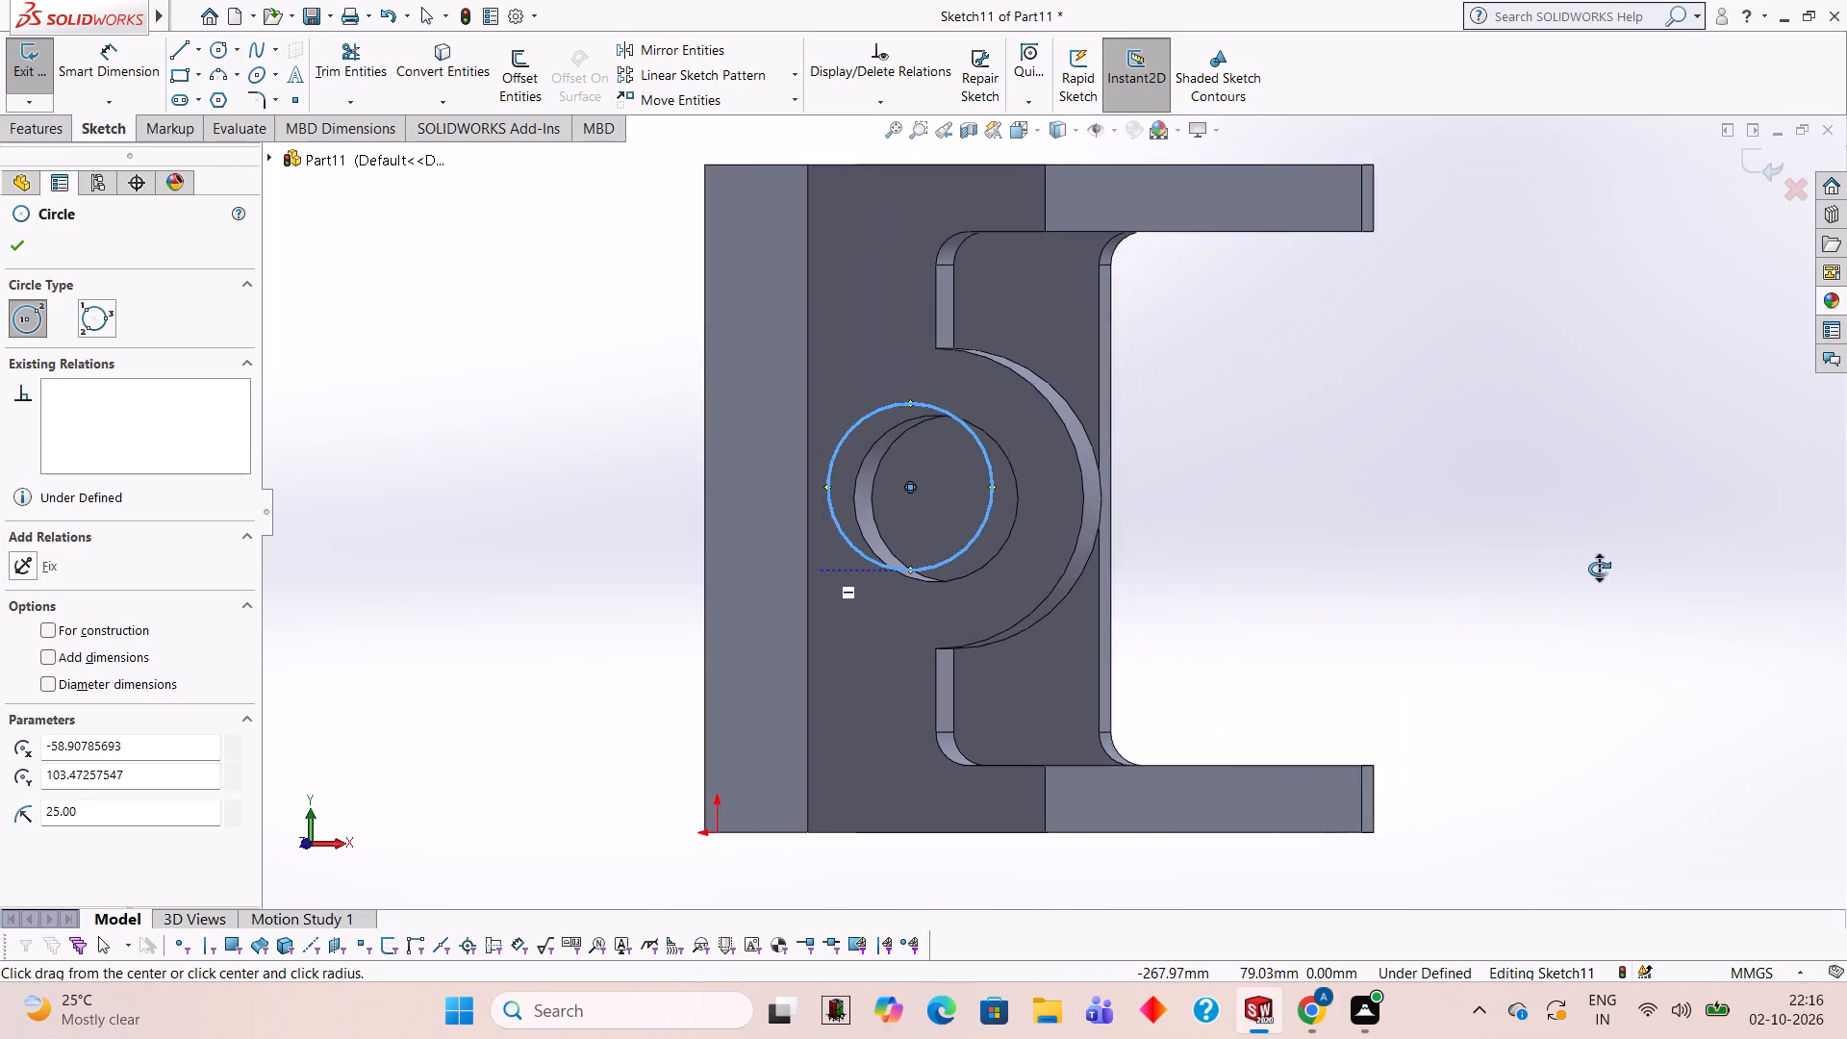
middle_click_drag(1599, 569, 1440, 530)
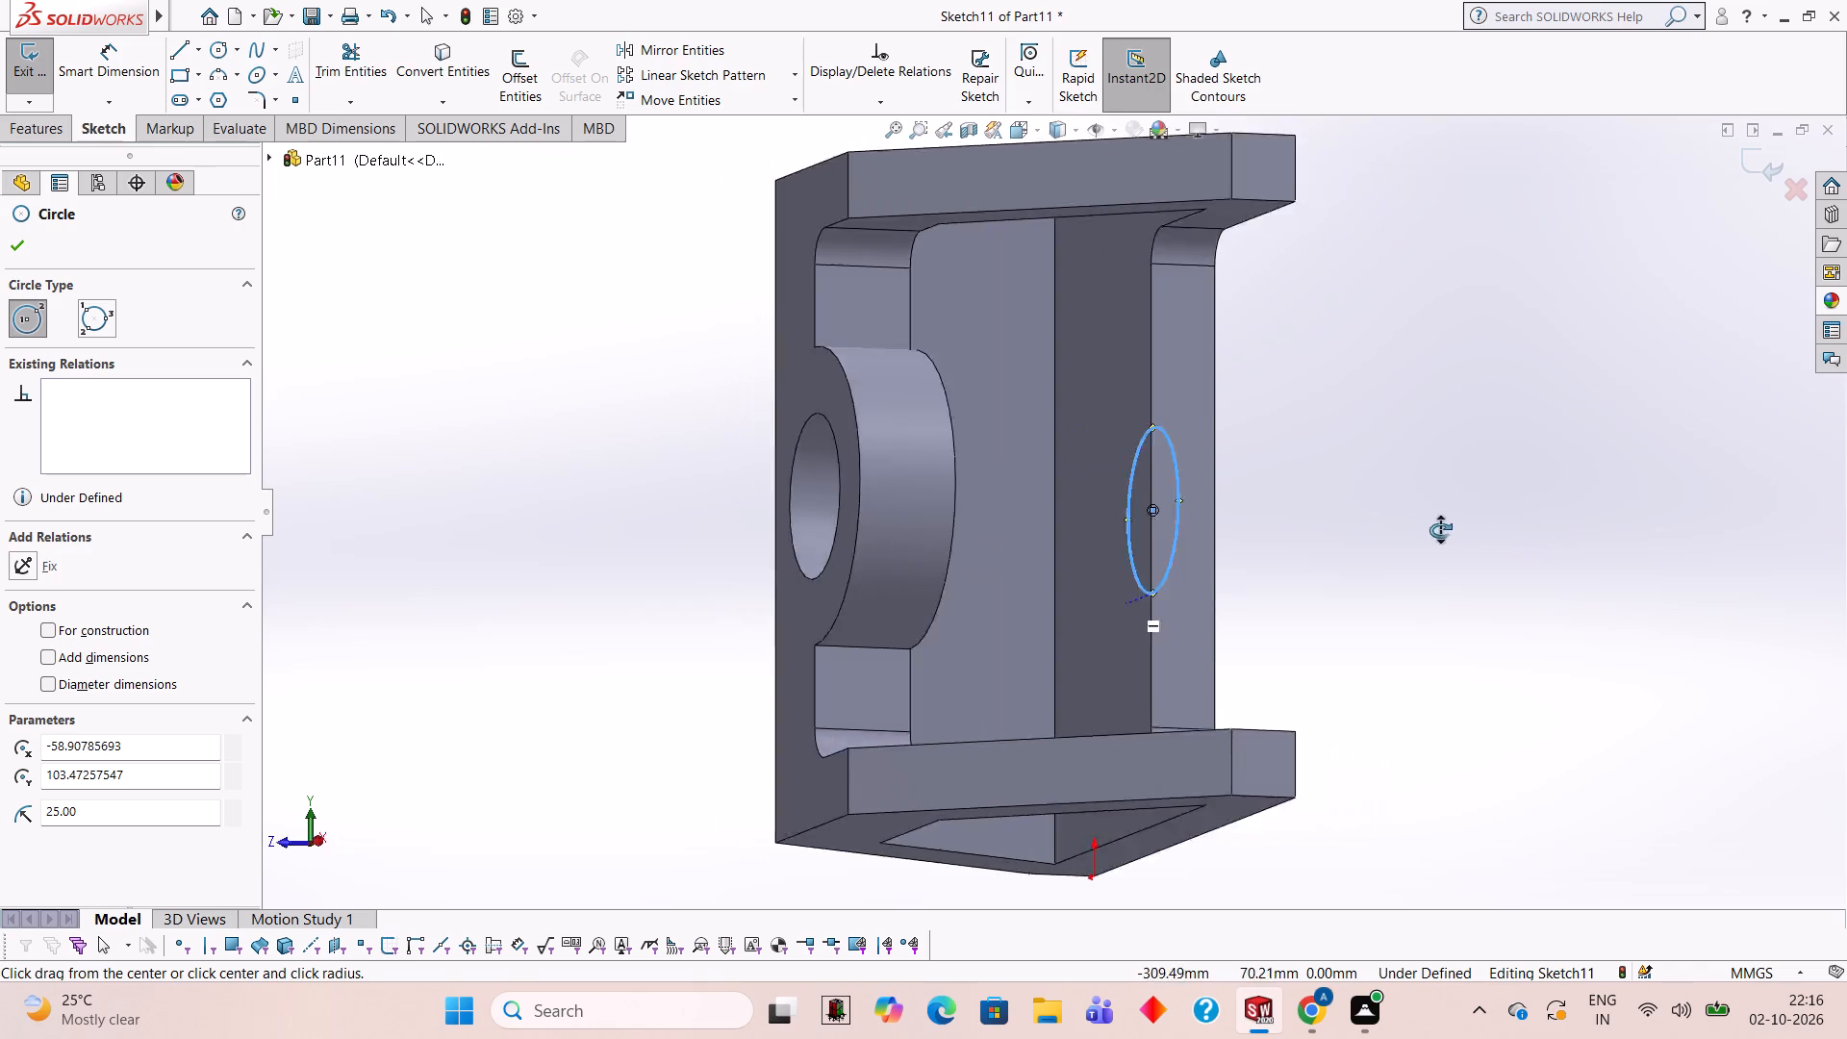
middle_click_drag(1440, 530, 1105, 531)
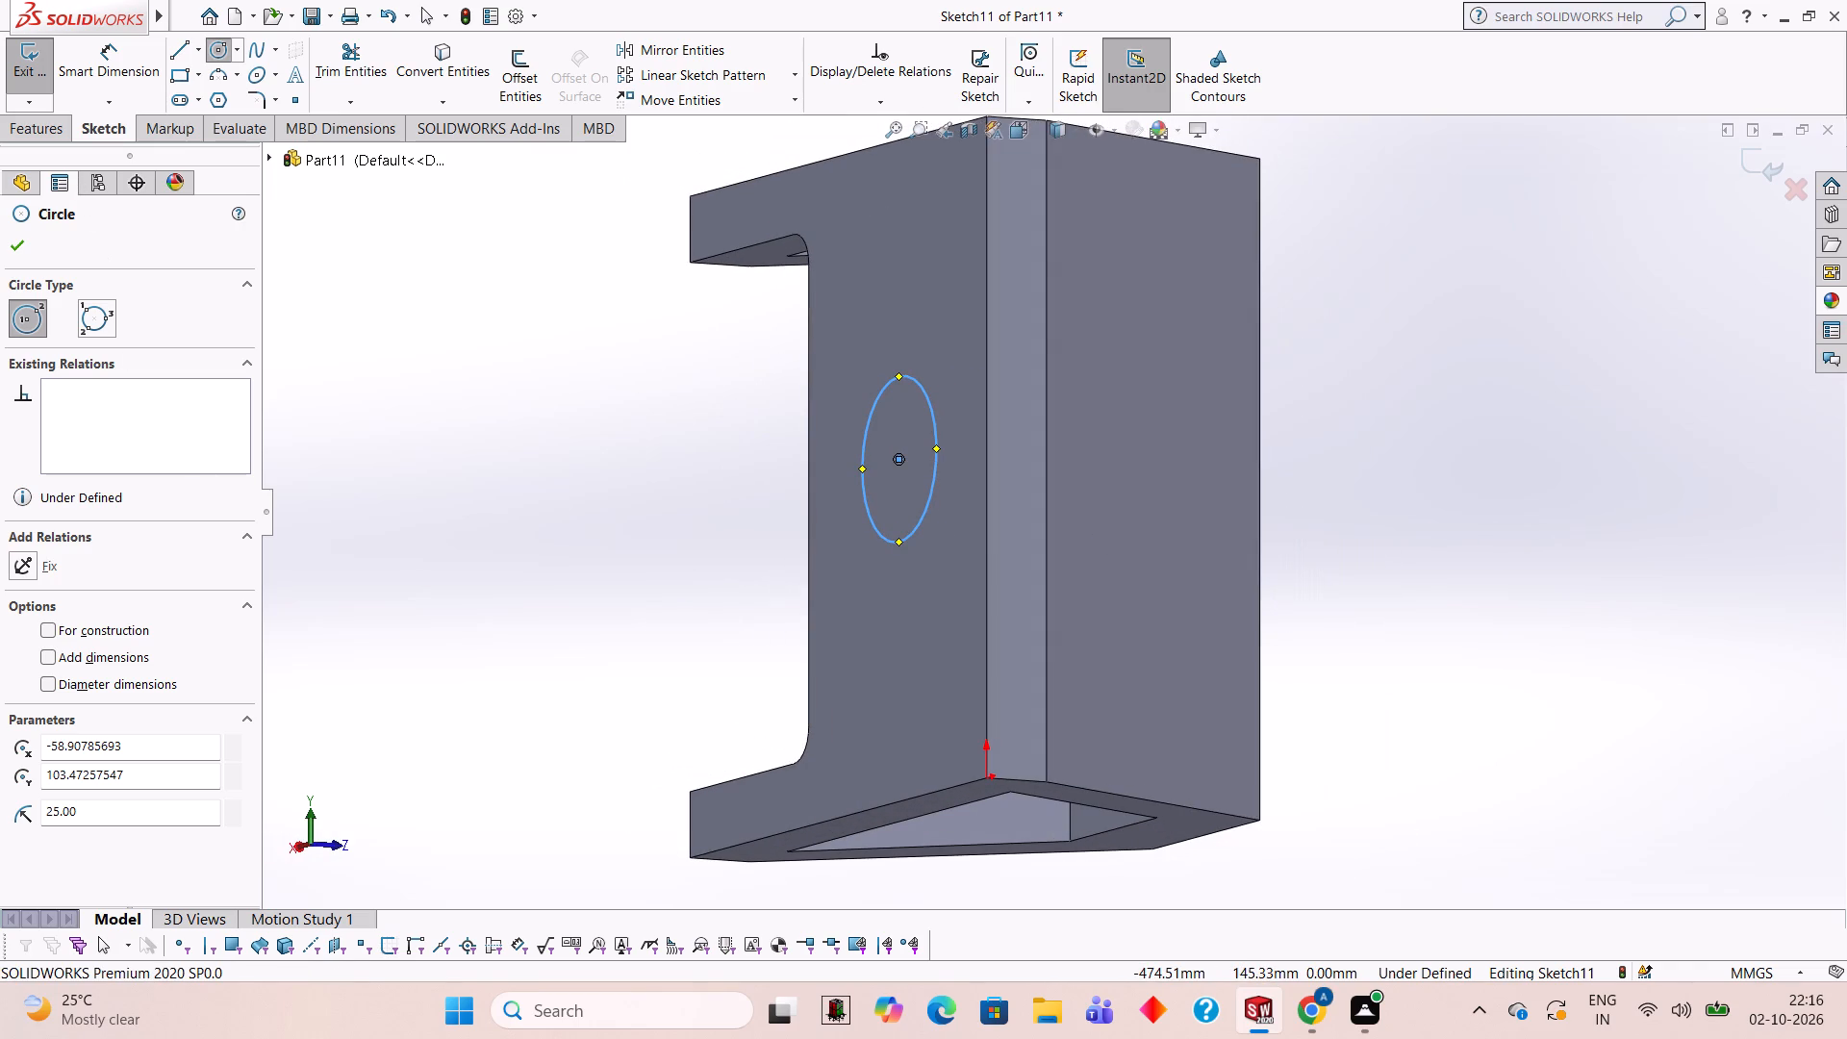
left_click(38, 126)
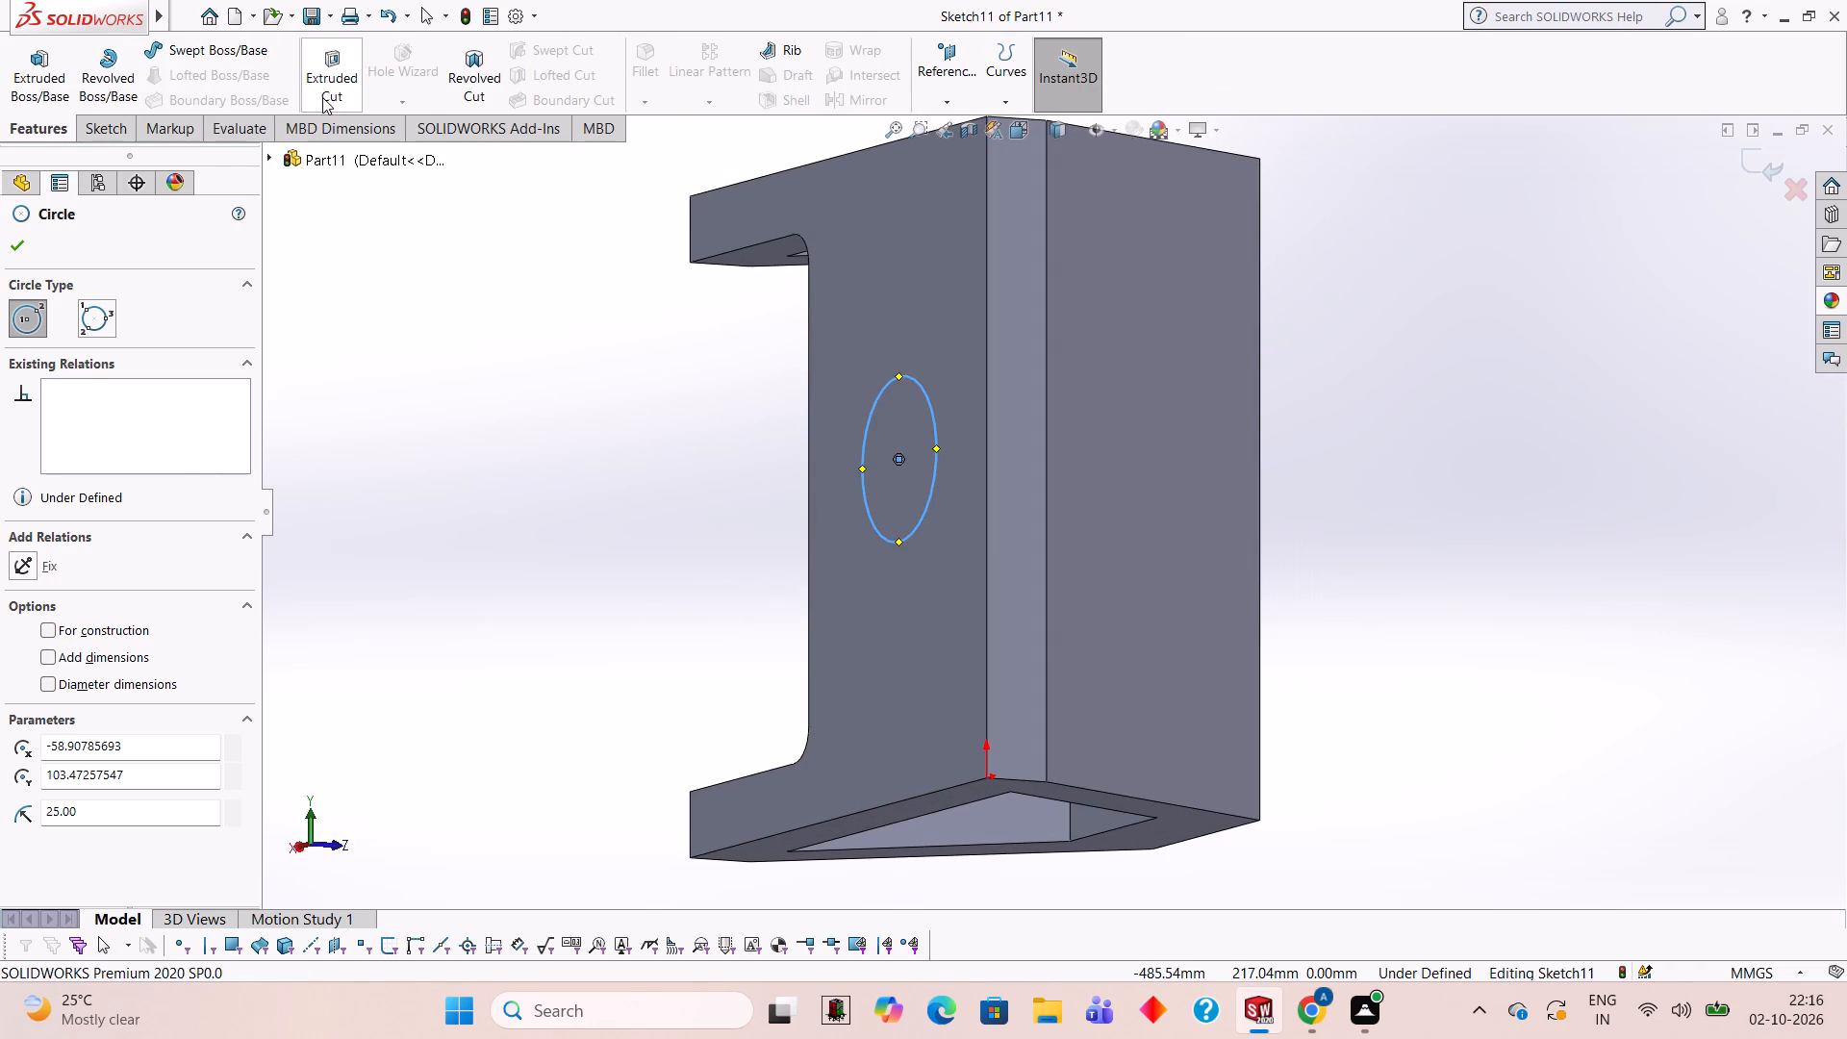
left_click(324, 92)
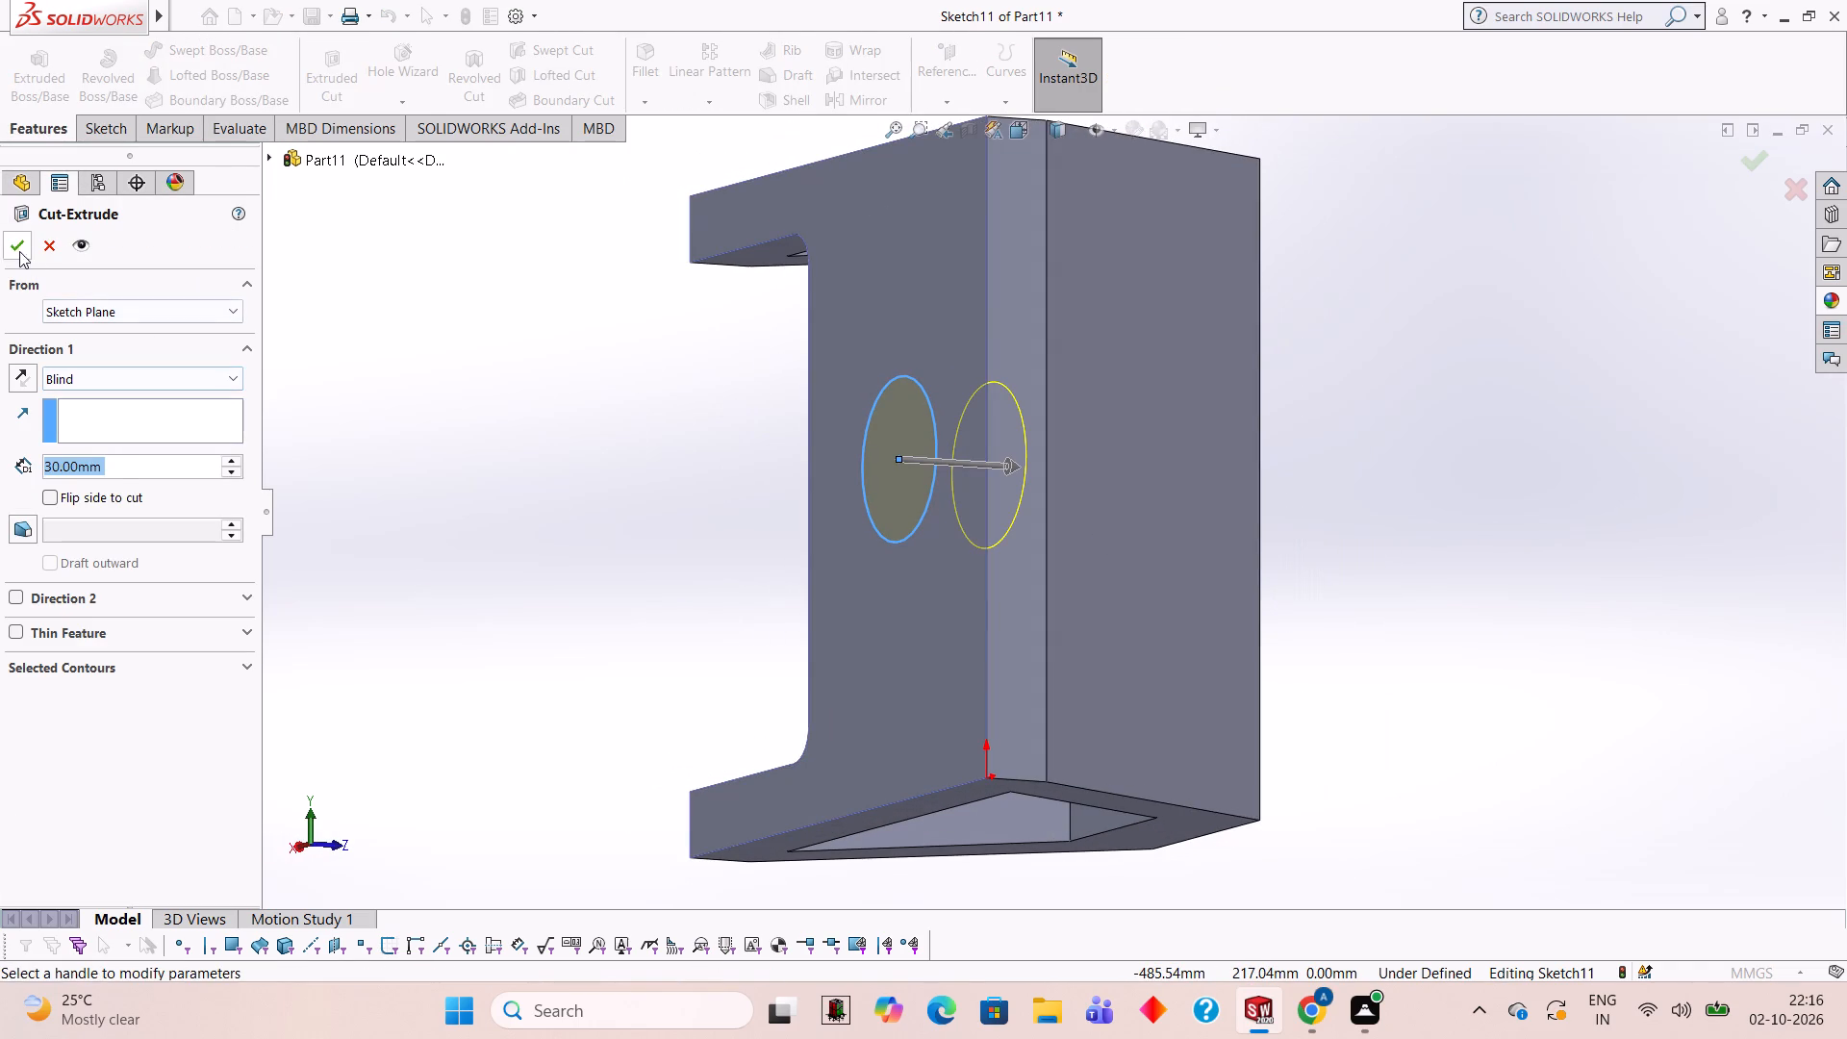
left_click(13, 248)
left_click(468, 376)
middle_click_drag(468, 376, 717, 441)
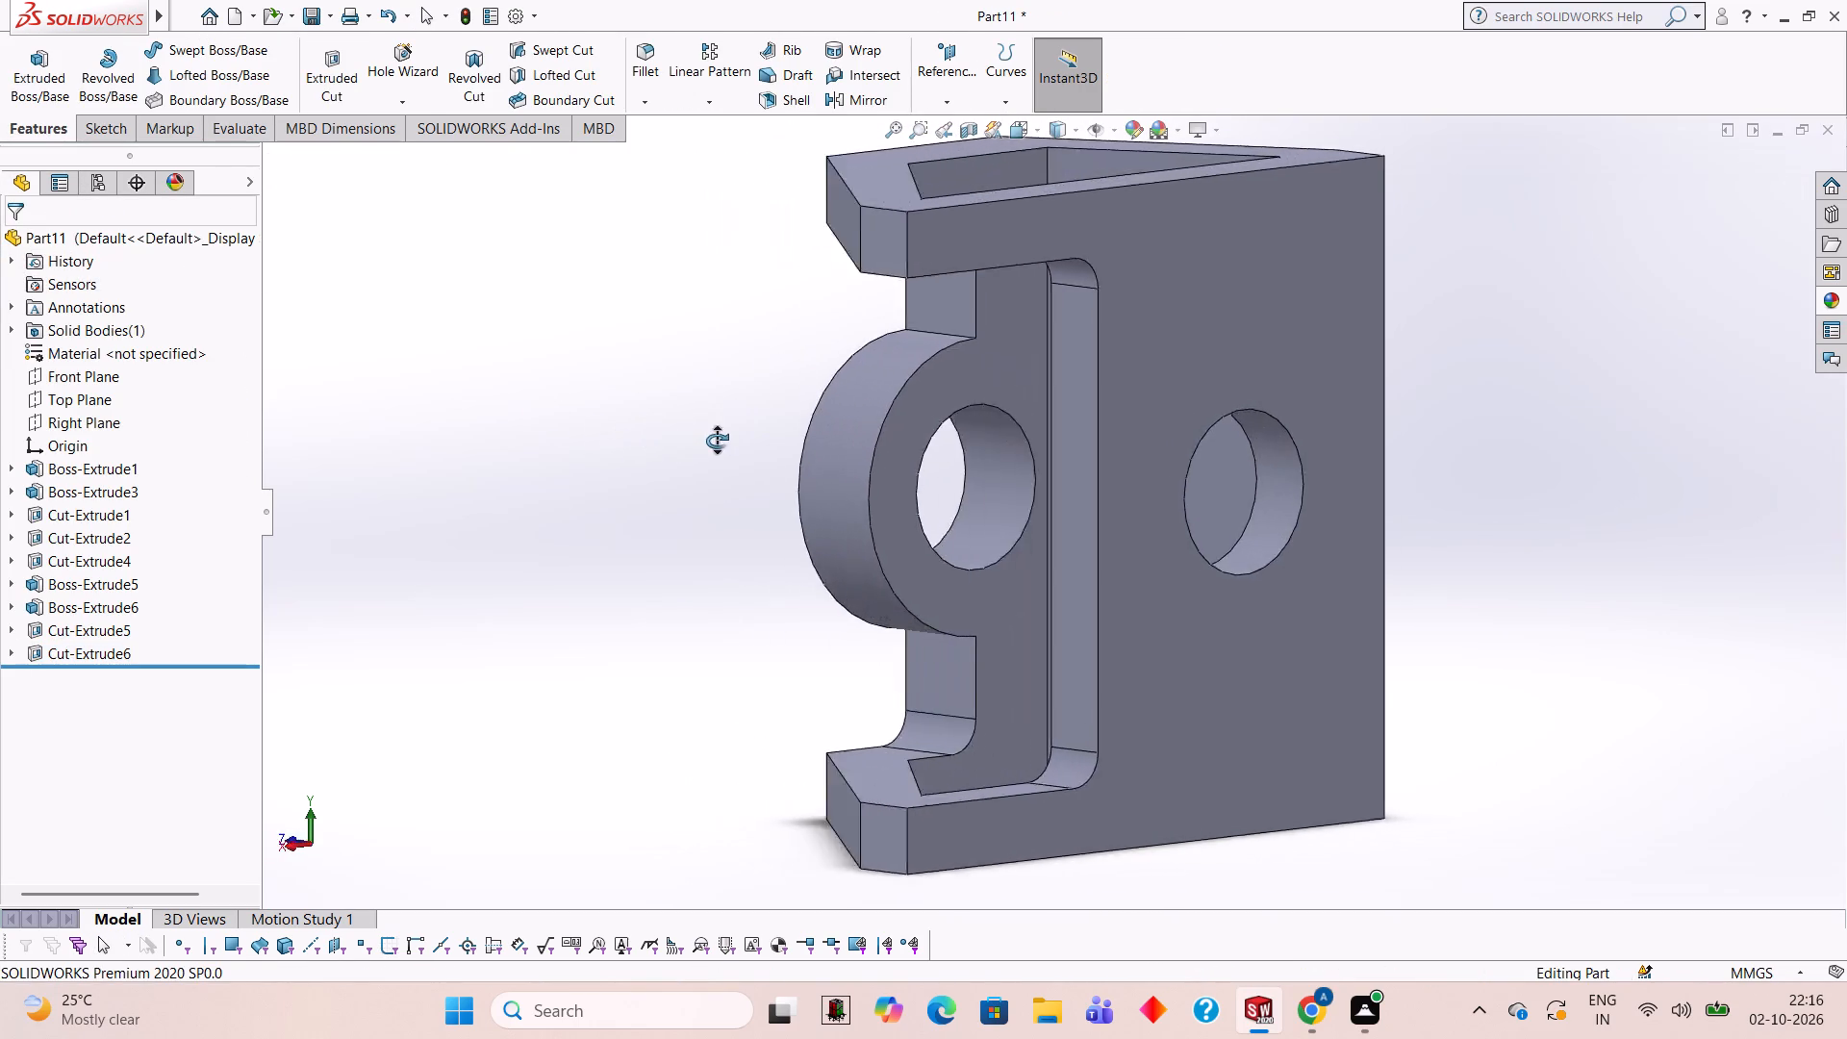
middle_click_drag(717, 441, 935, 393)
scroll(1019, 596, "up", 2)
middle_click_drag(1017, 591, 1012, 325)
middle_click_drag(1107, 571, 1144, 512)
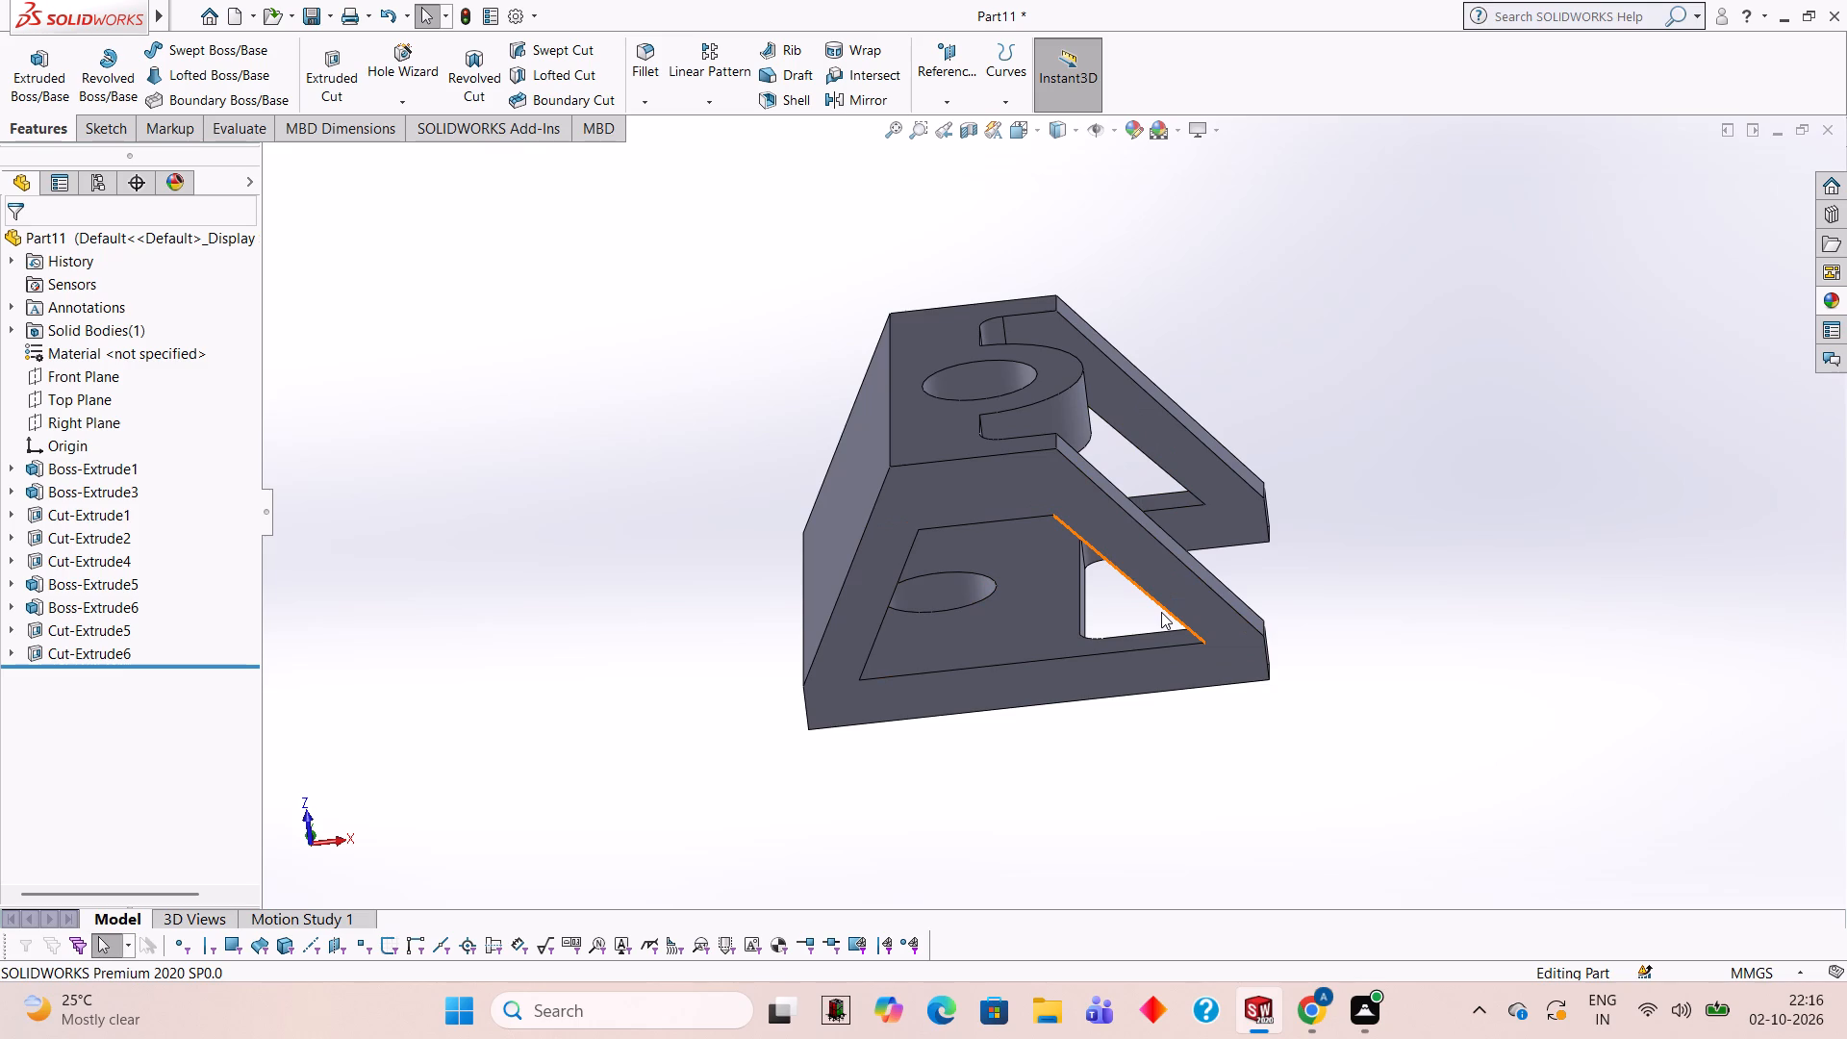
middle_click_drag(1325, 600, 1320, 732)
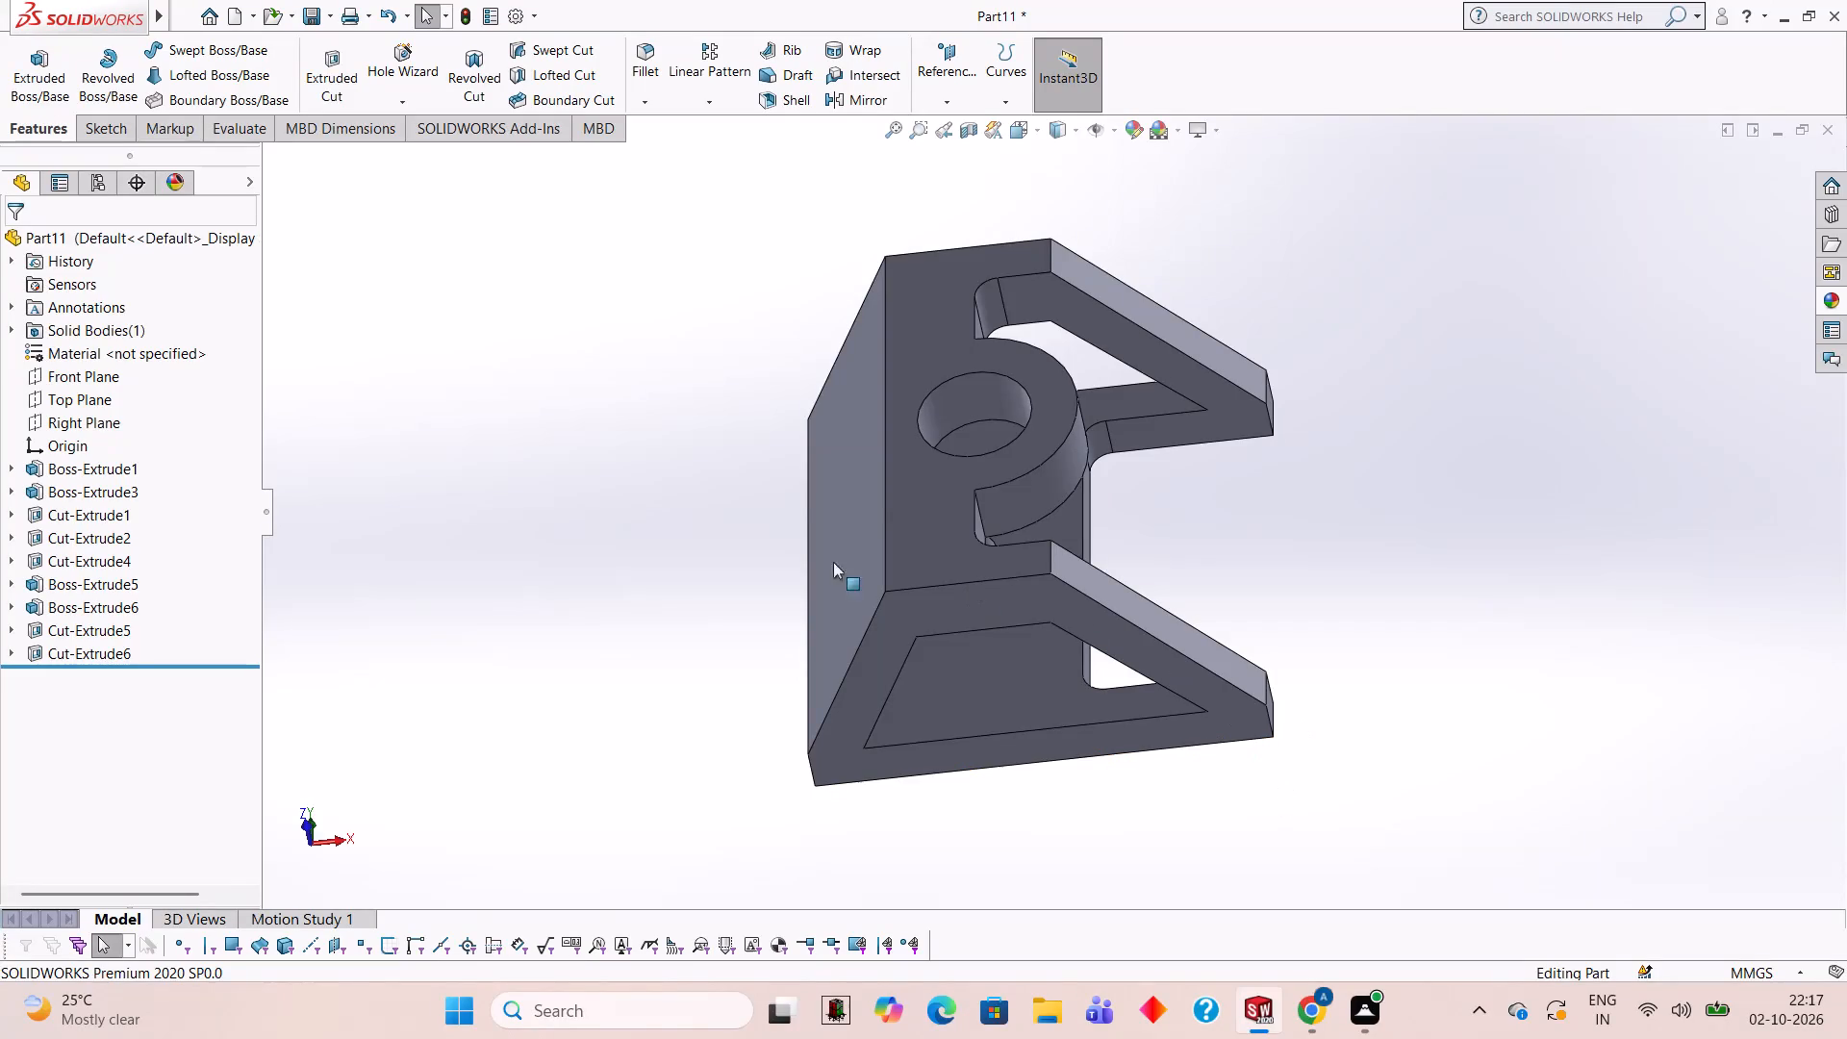
Undo the base-face hole, its circle sketch and the boss hole's cut, returning to the circle sketch on the boss face.
middle_click_drag(1402, 753, 1384, 706)
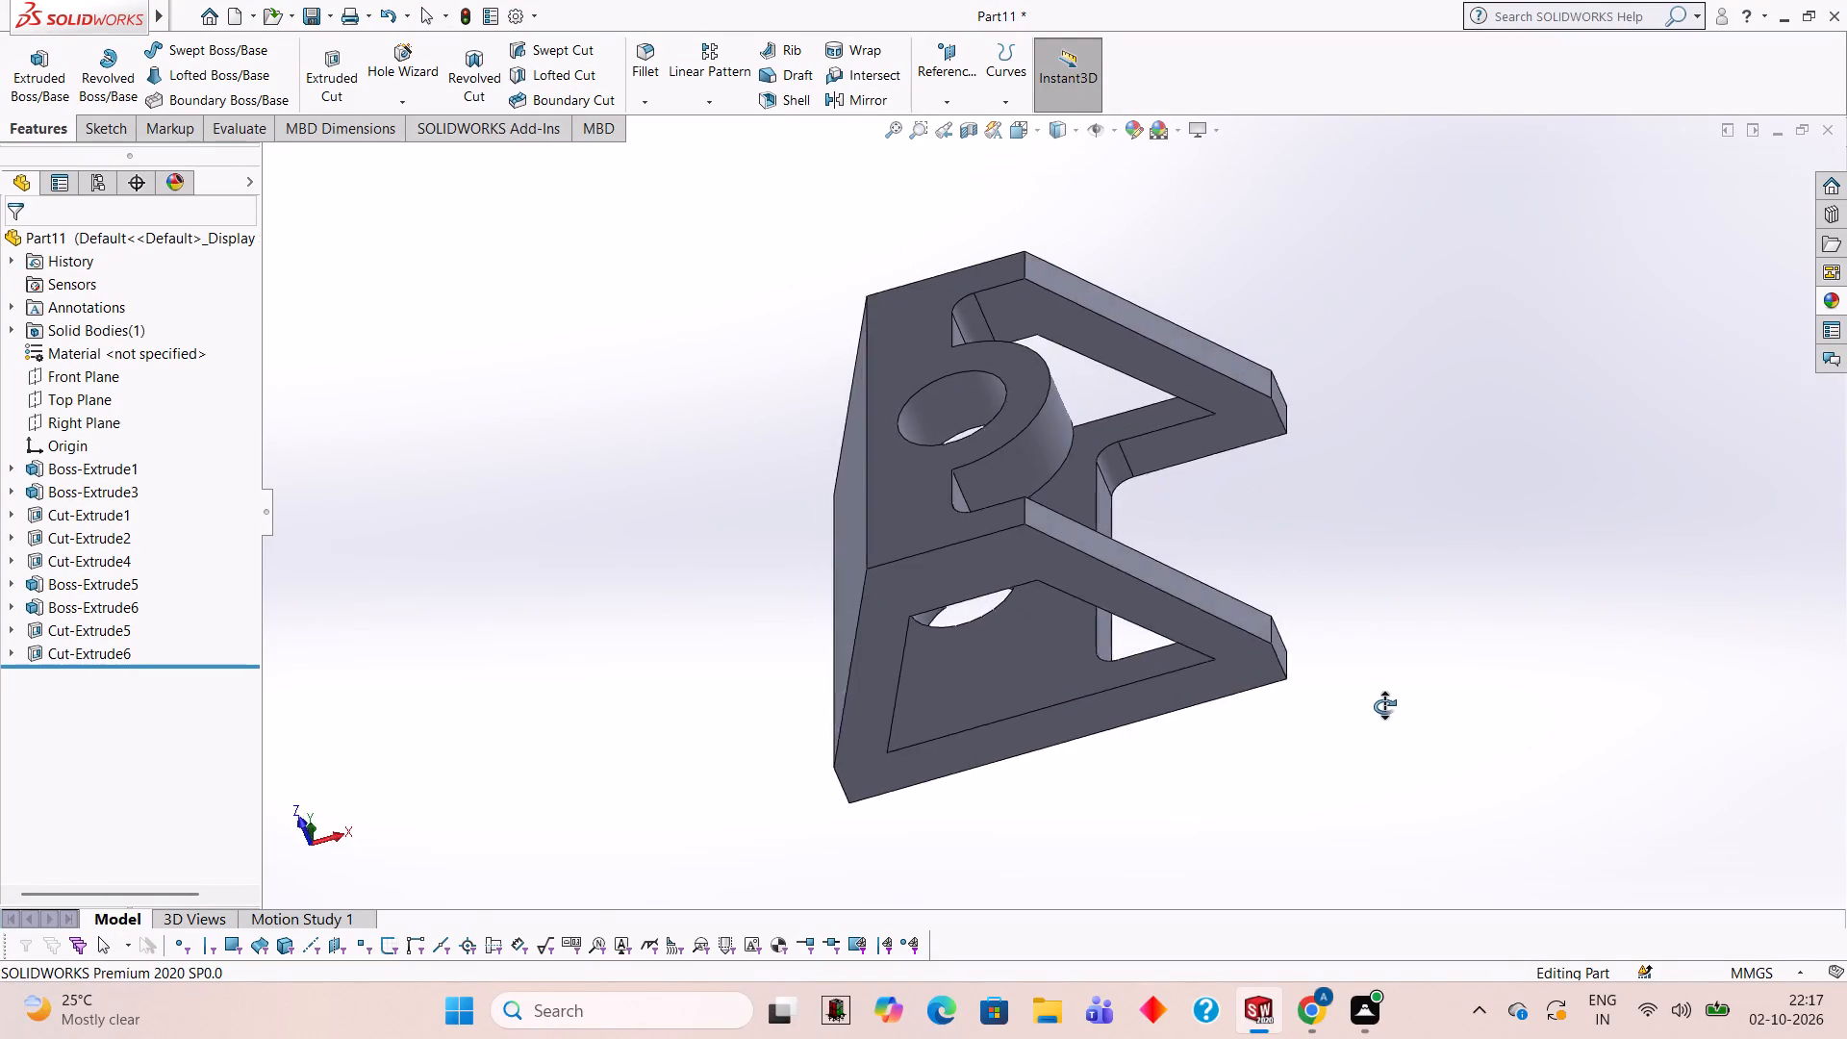
middle_click_drag(1384, 706, 1336, 819)
middle_click_drag(1299, 613, 1290, 643)
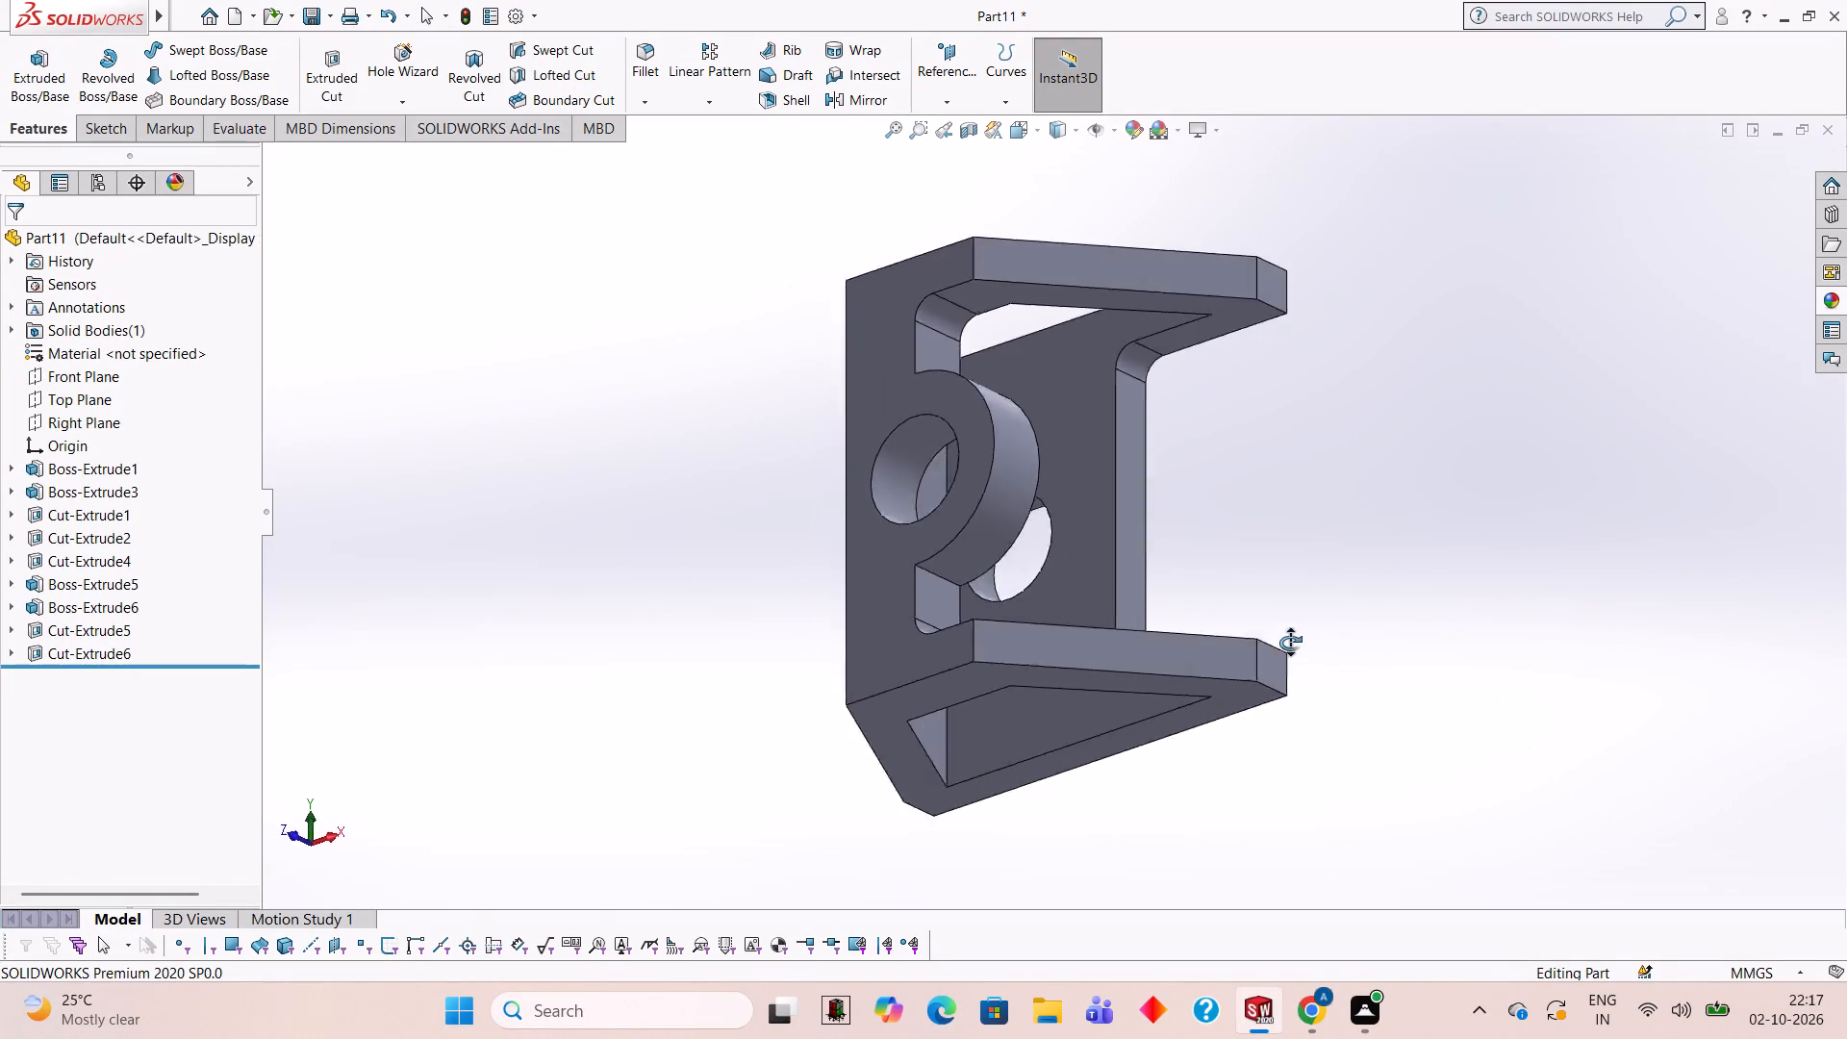
middle_click_drag(1290, 643, 1184, 603)
middle_click_drag(1306, 596, 1357, 673)
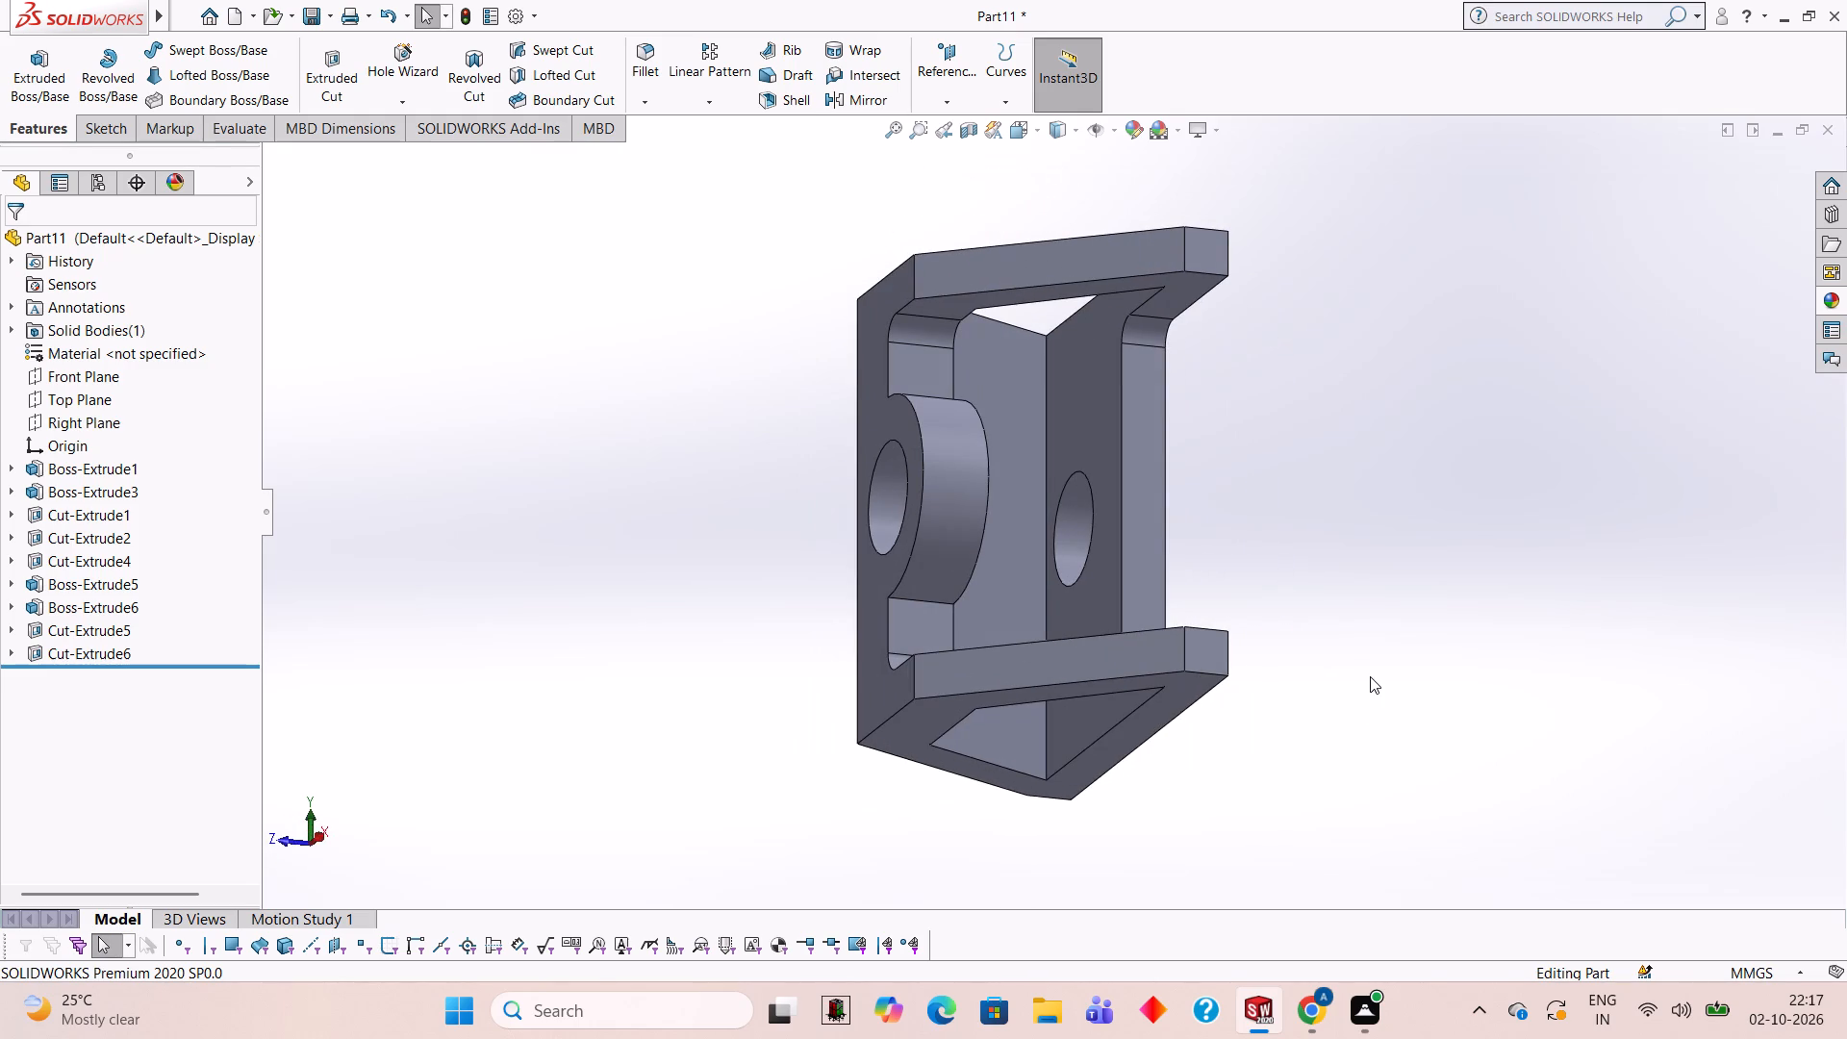
key("ctrl+z")
key("ctrl+z")
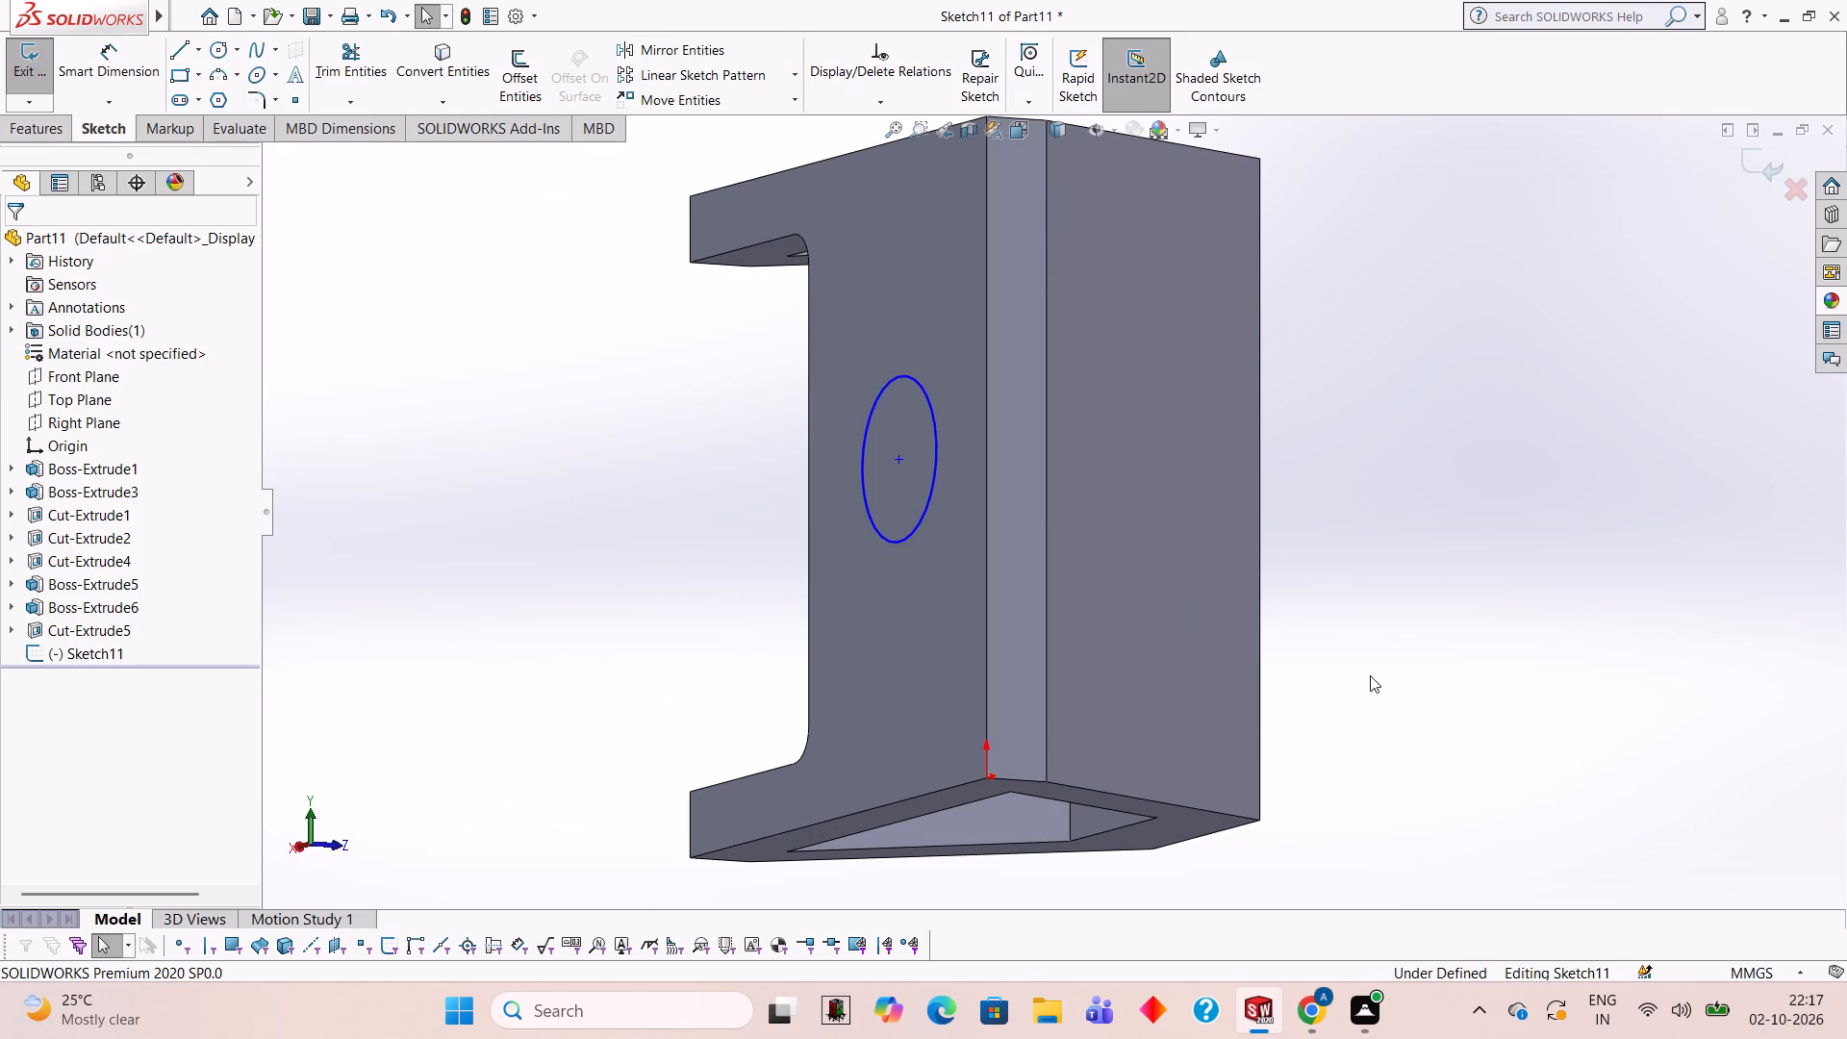
key("ctrl+z")
key("ctrl+z")
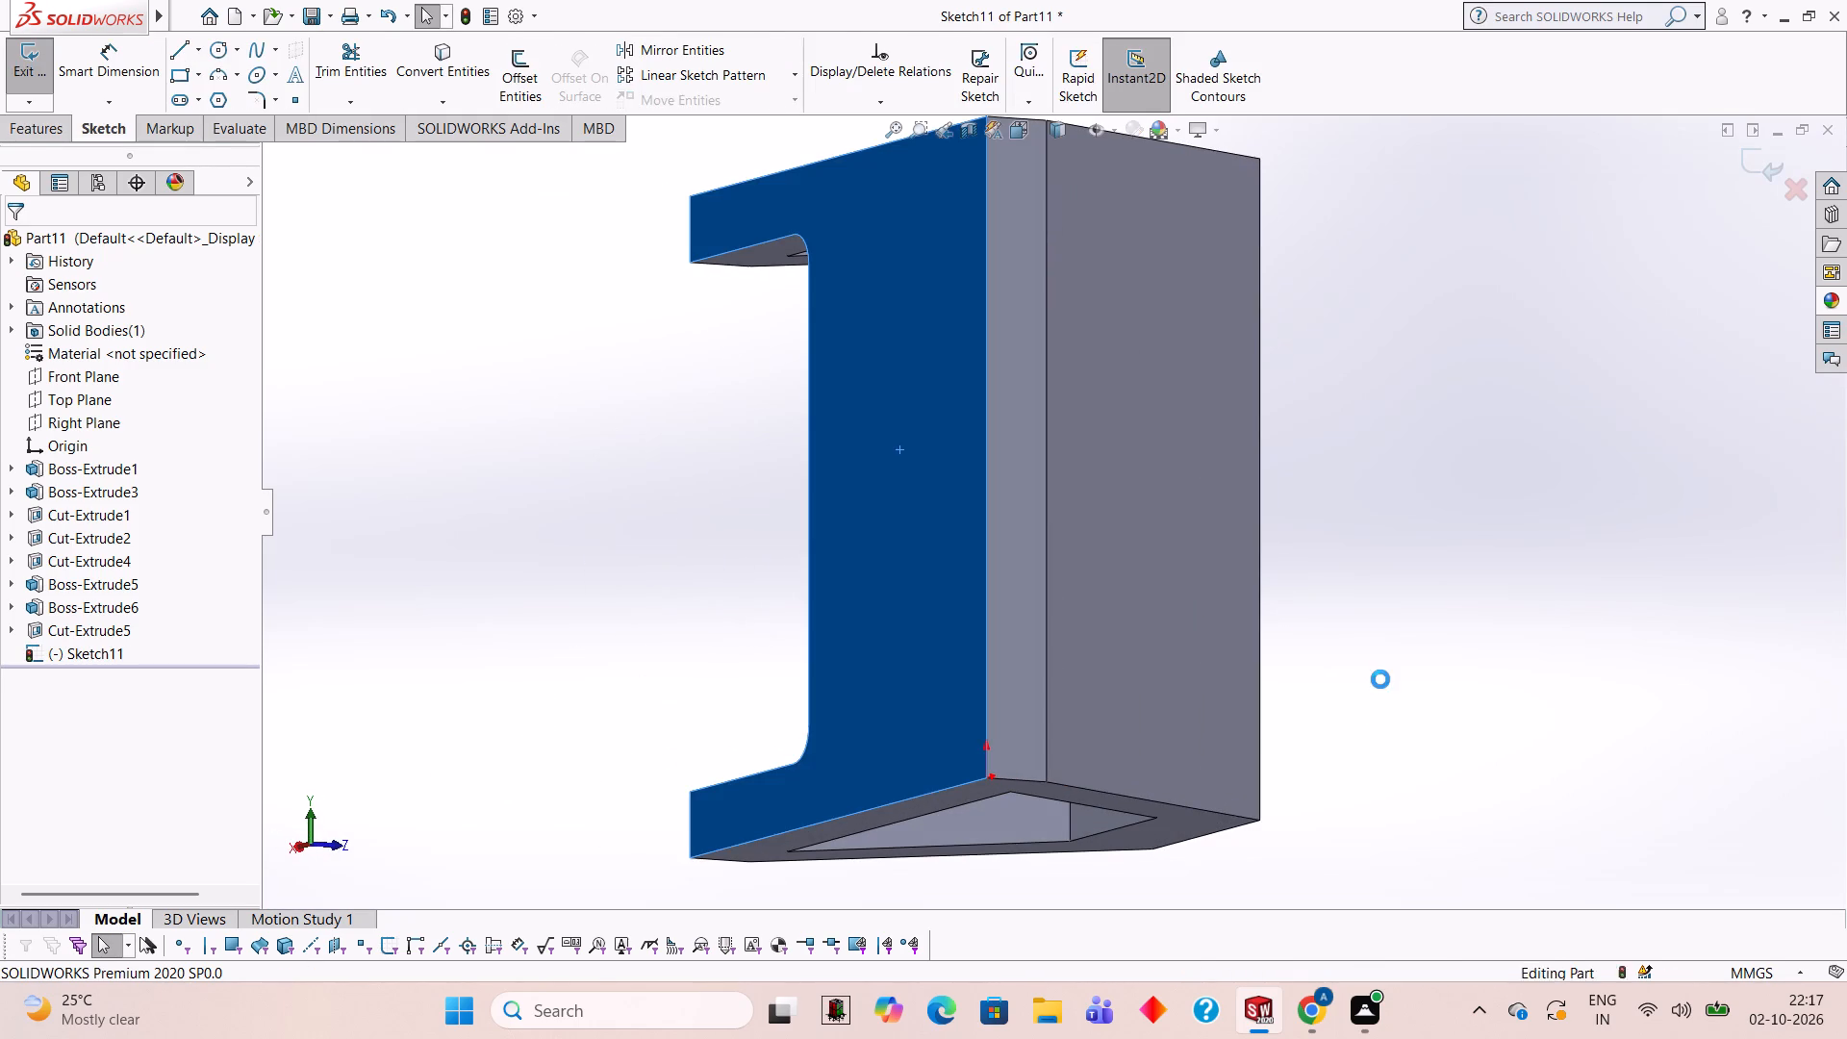
key("ctrl+z")
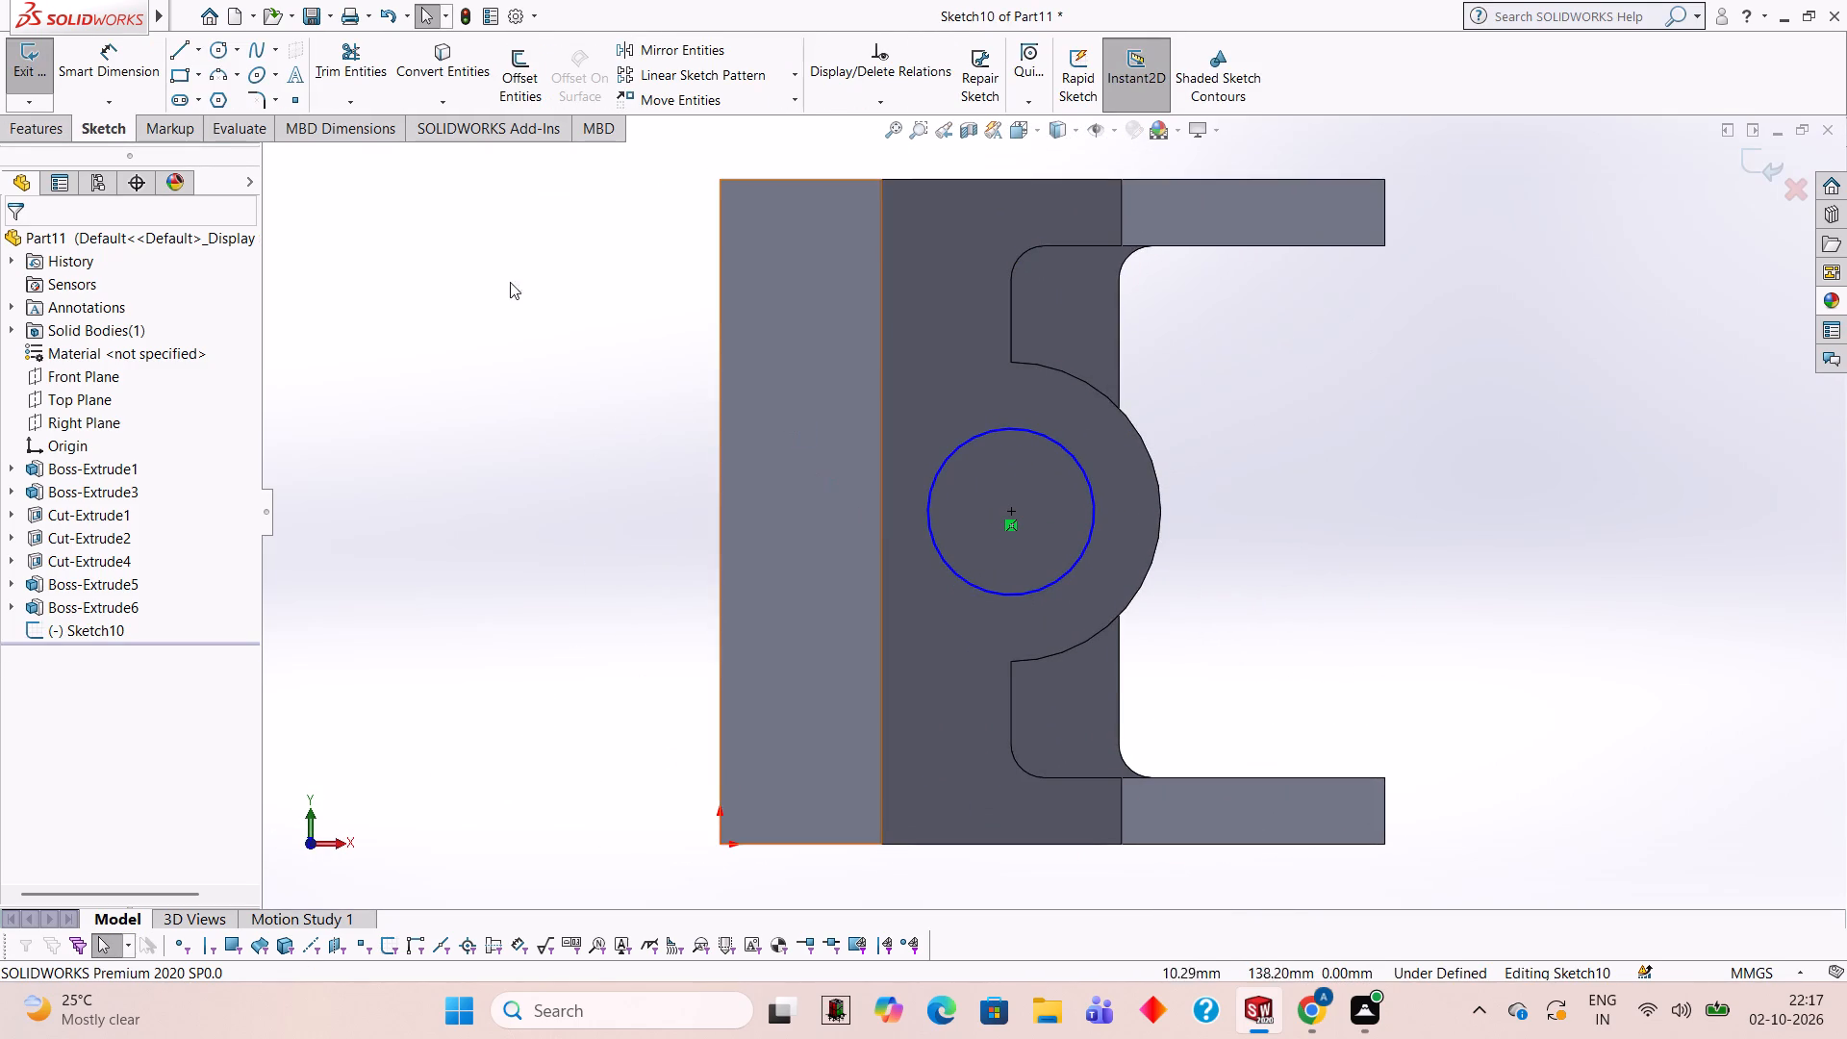
Start an extruded cut from the boss circle with a blind depth of 100 mm.
left_click(27, 138)
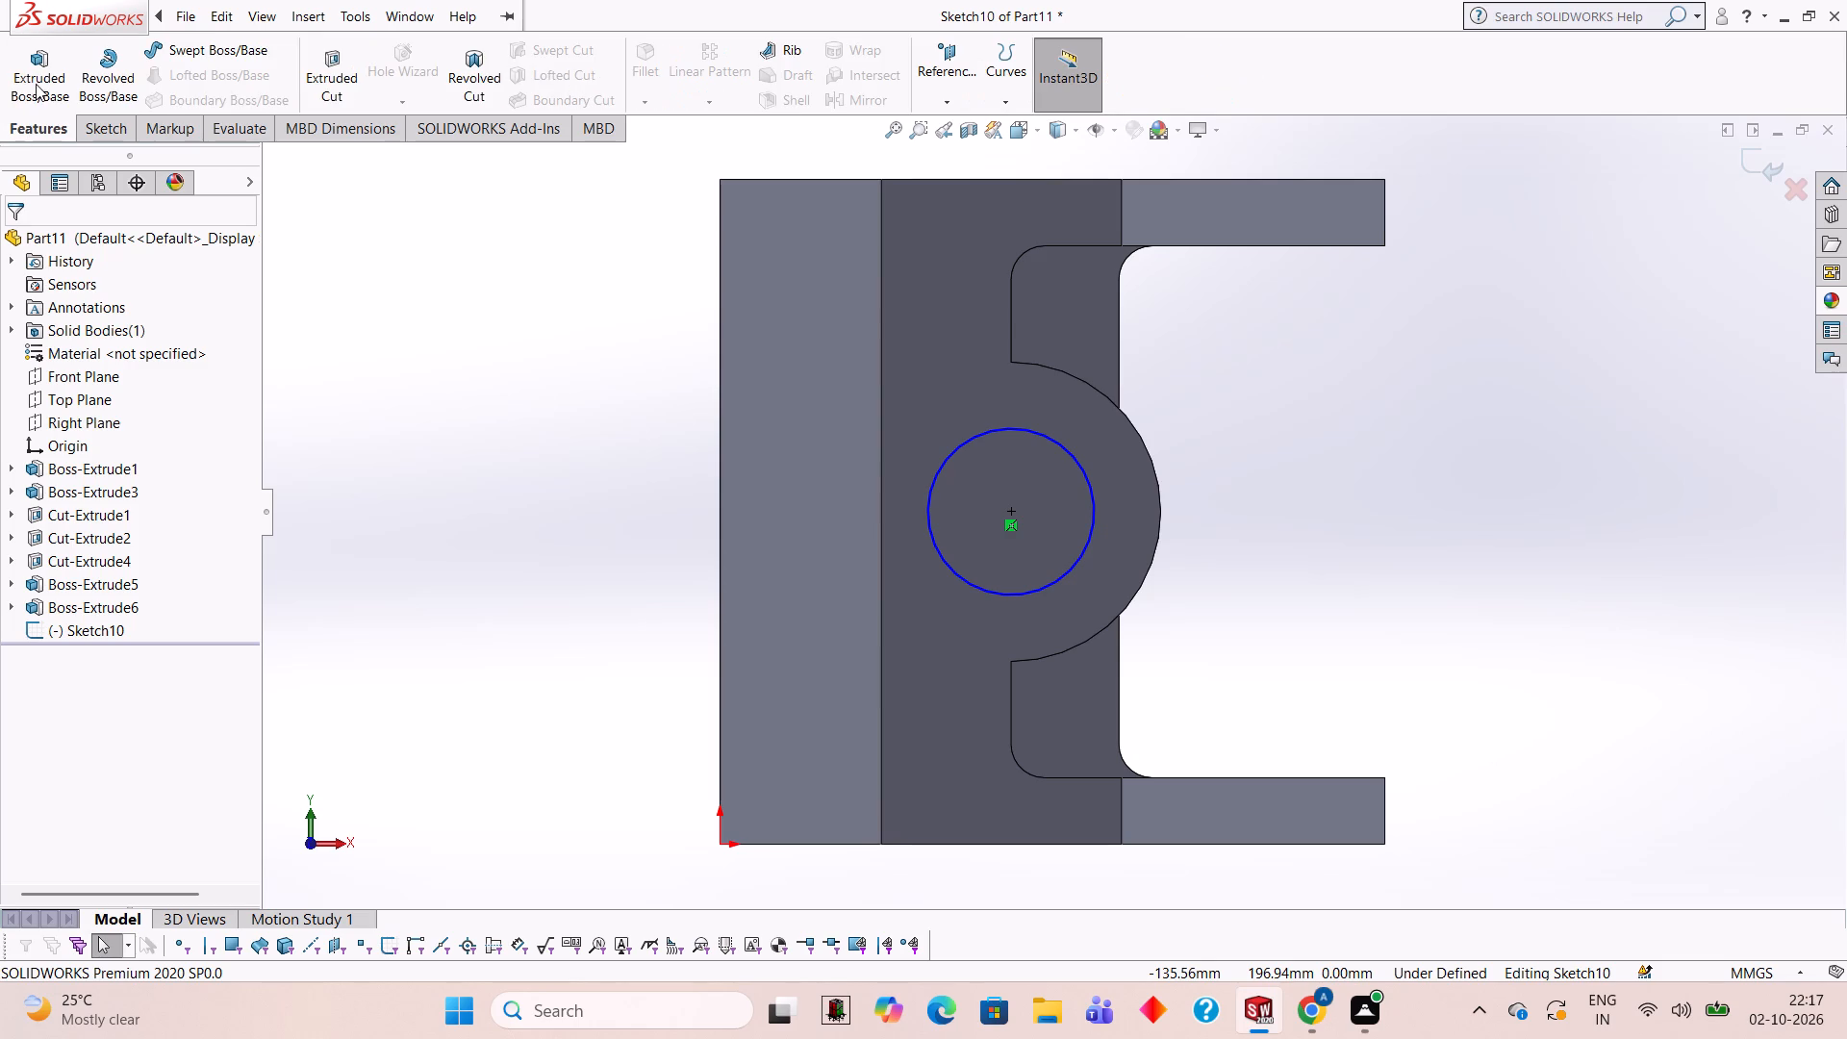
left_click(333, 64)
scroll(1256, 409, "down", 1)
middle_click_drag(1256, 409, 1171, 410)
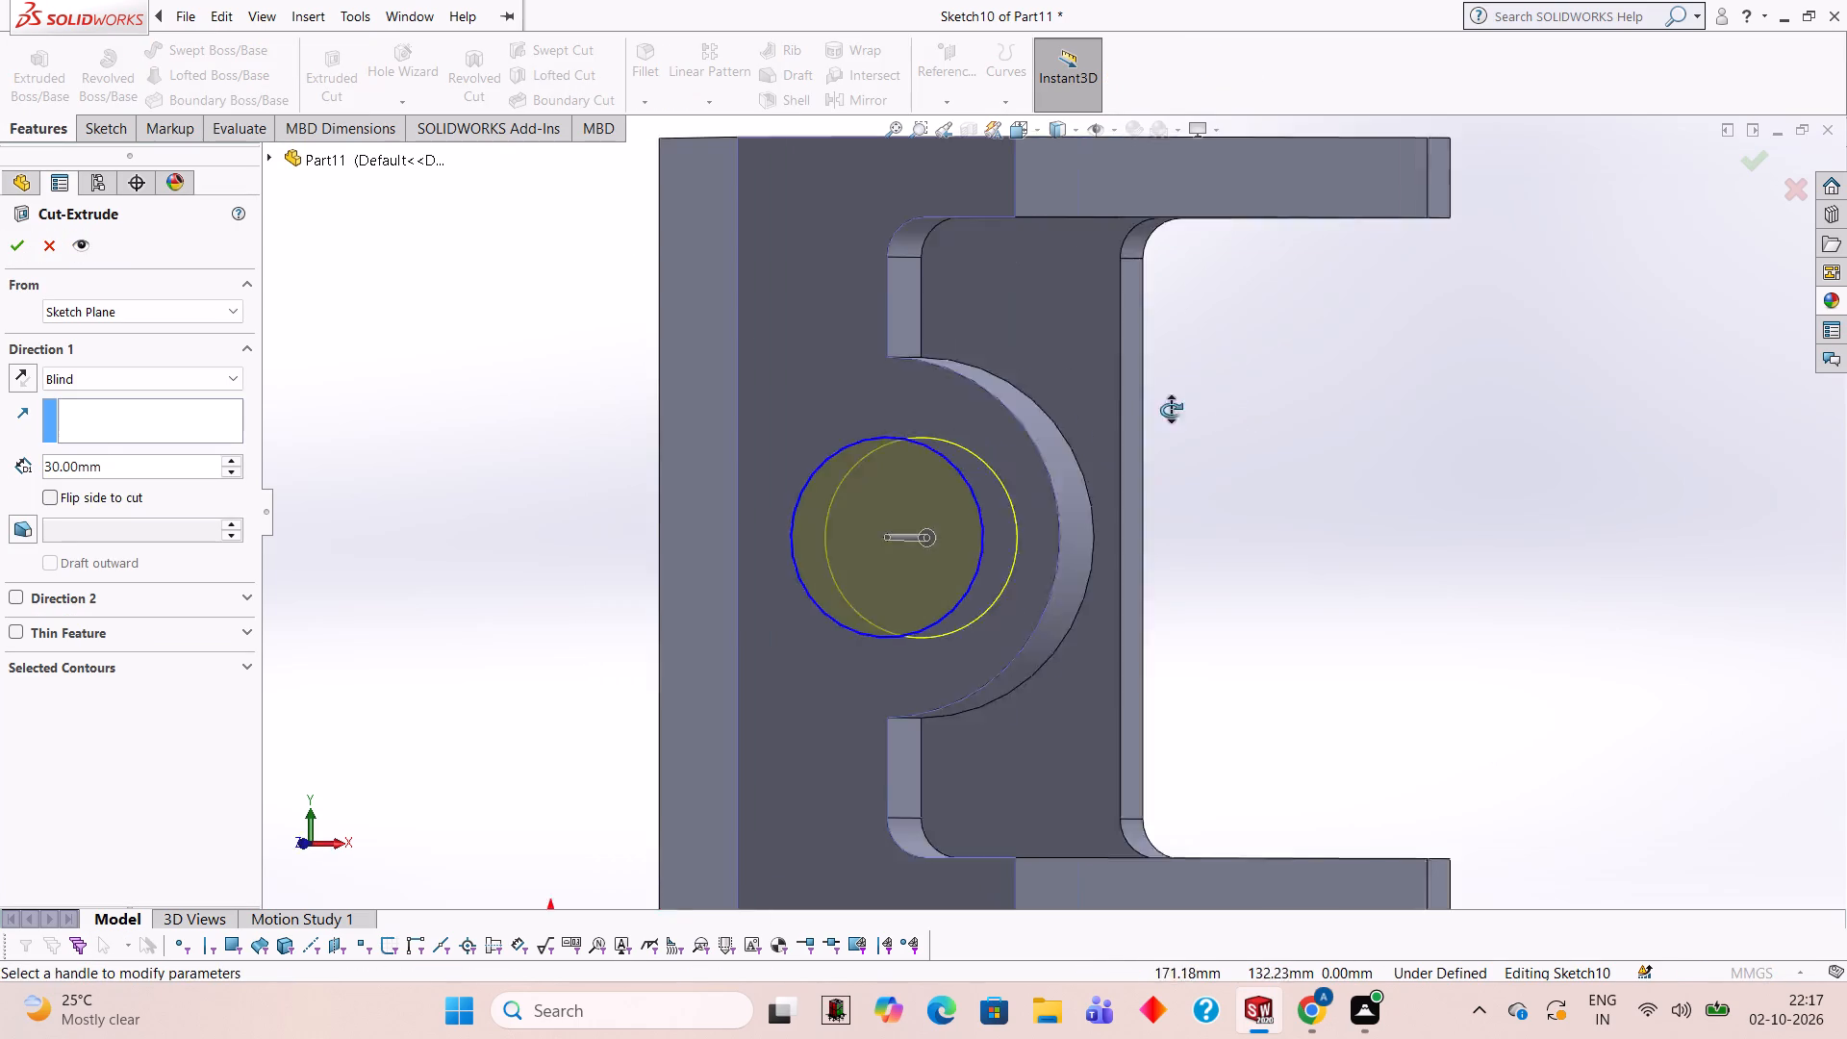
middle_click_drag(1171, 410, 1193, 424)
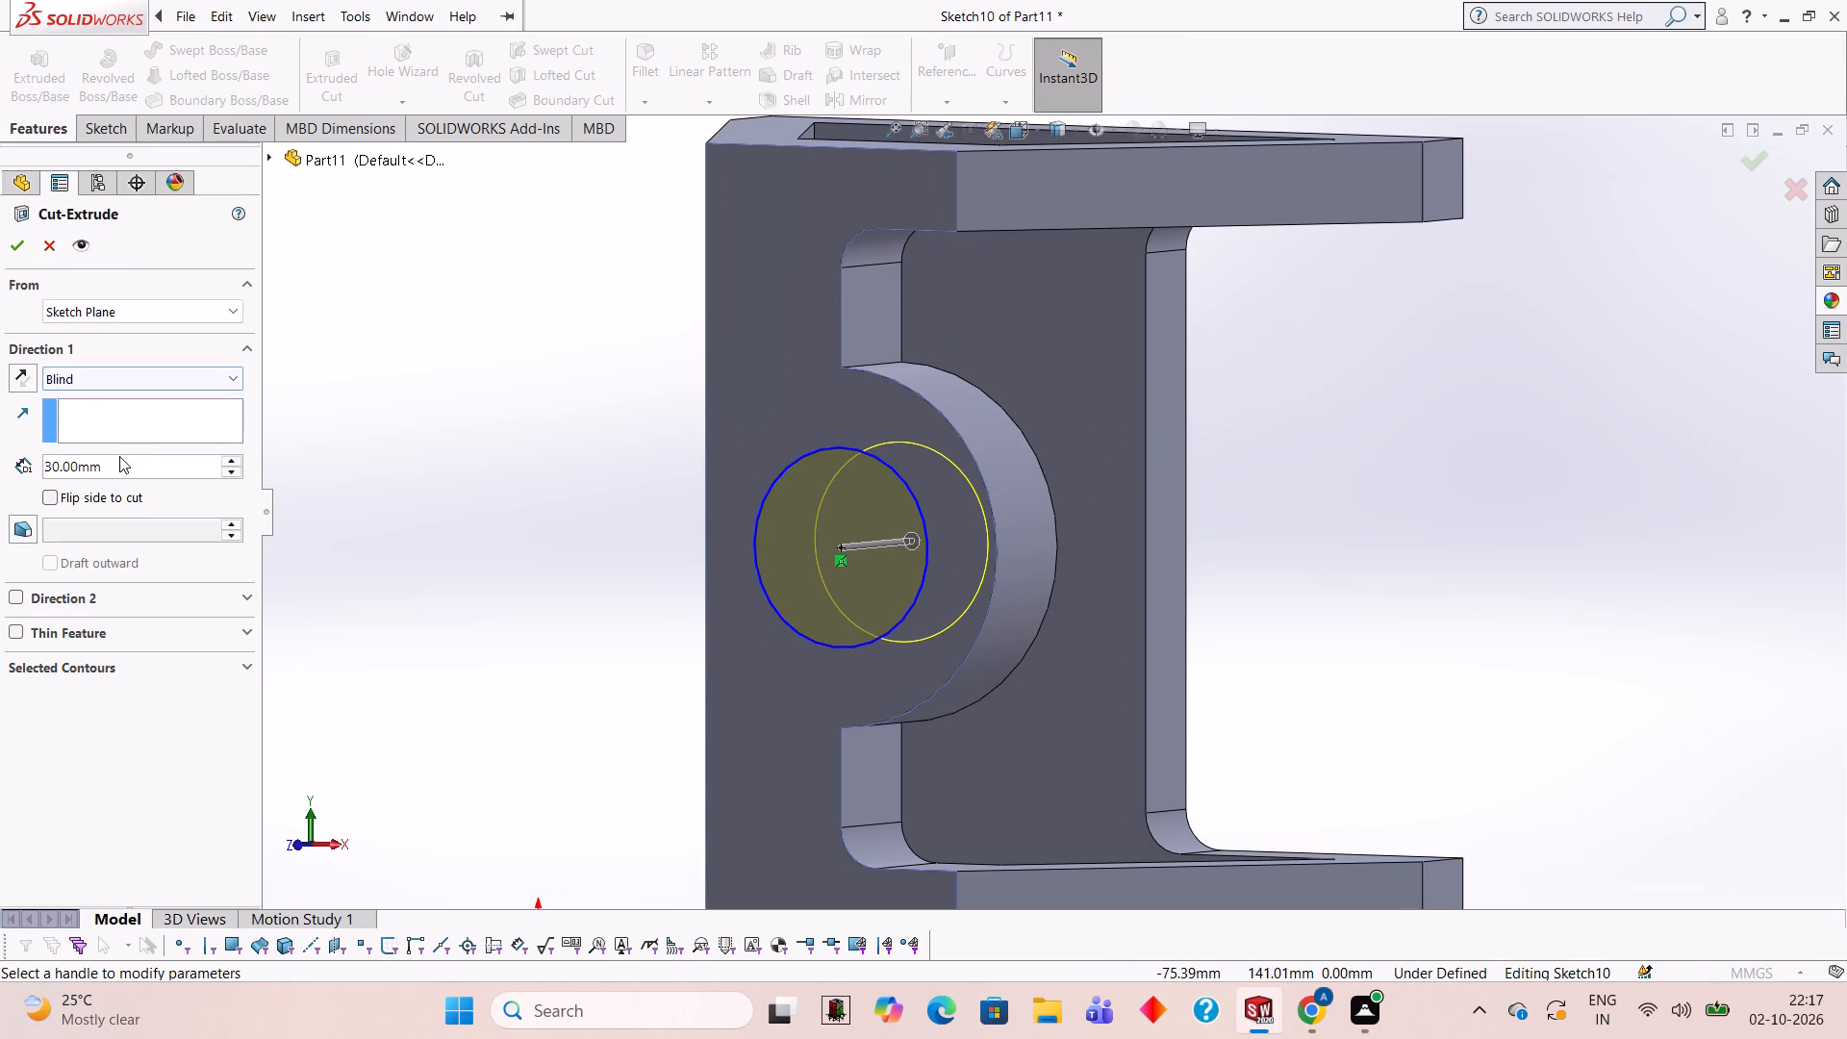
left_click(132, 462)
key("BackSpace")
key("BackSpace")
key("BackSpace")
key("BackSpace")
key("BackSpace")
key("BackSpace")
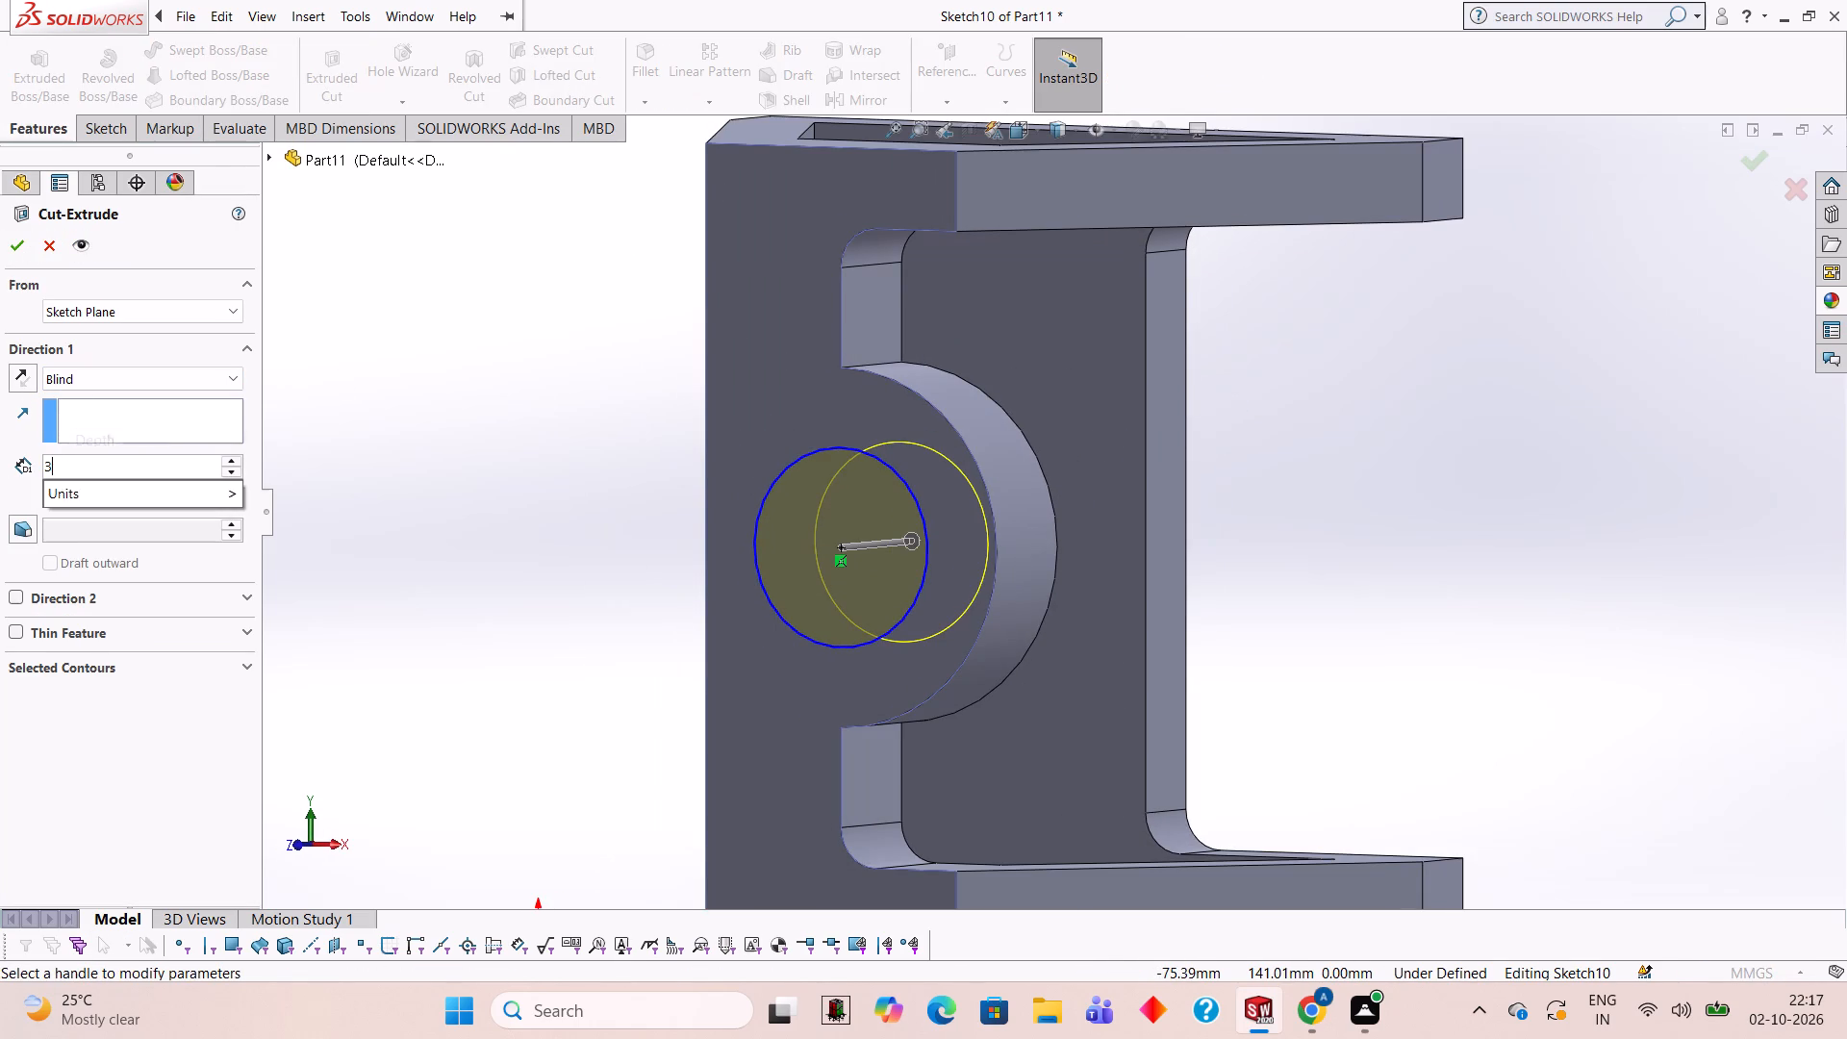
key("BackSpace")
type("100")
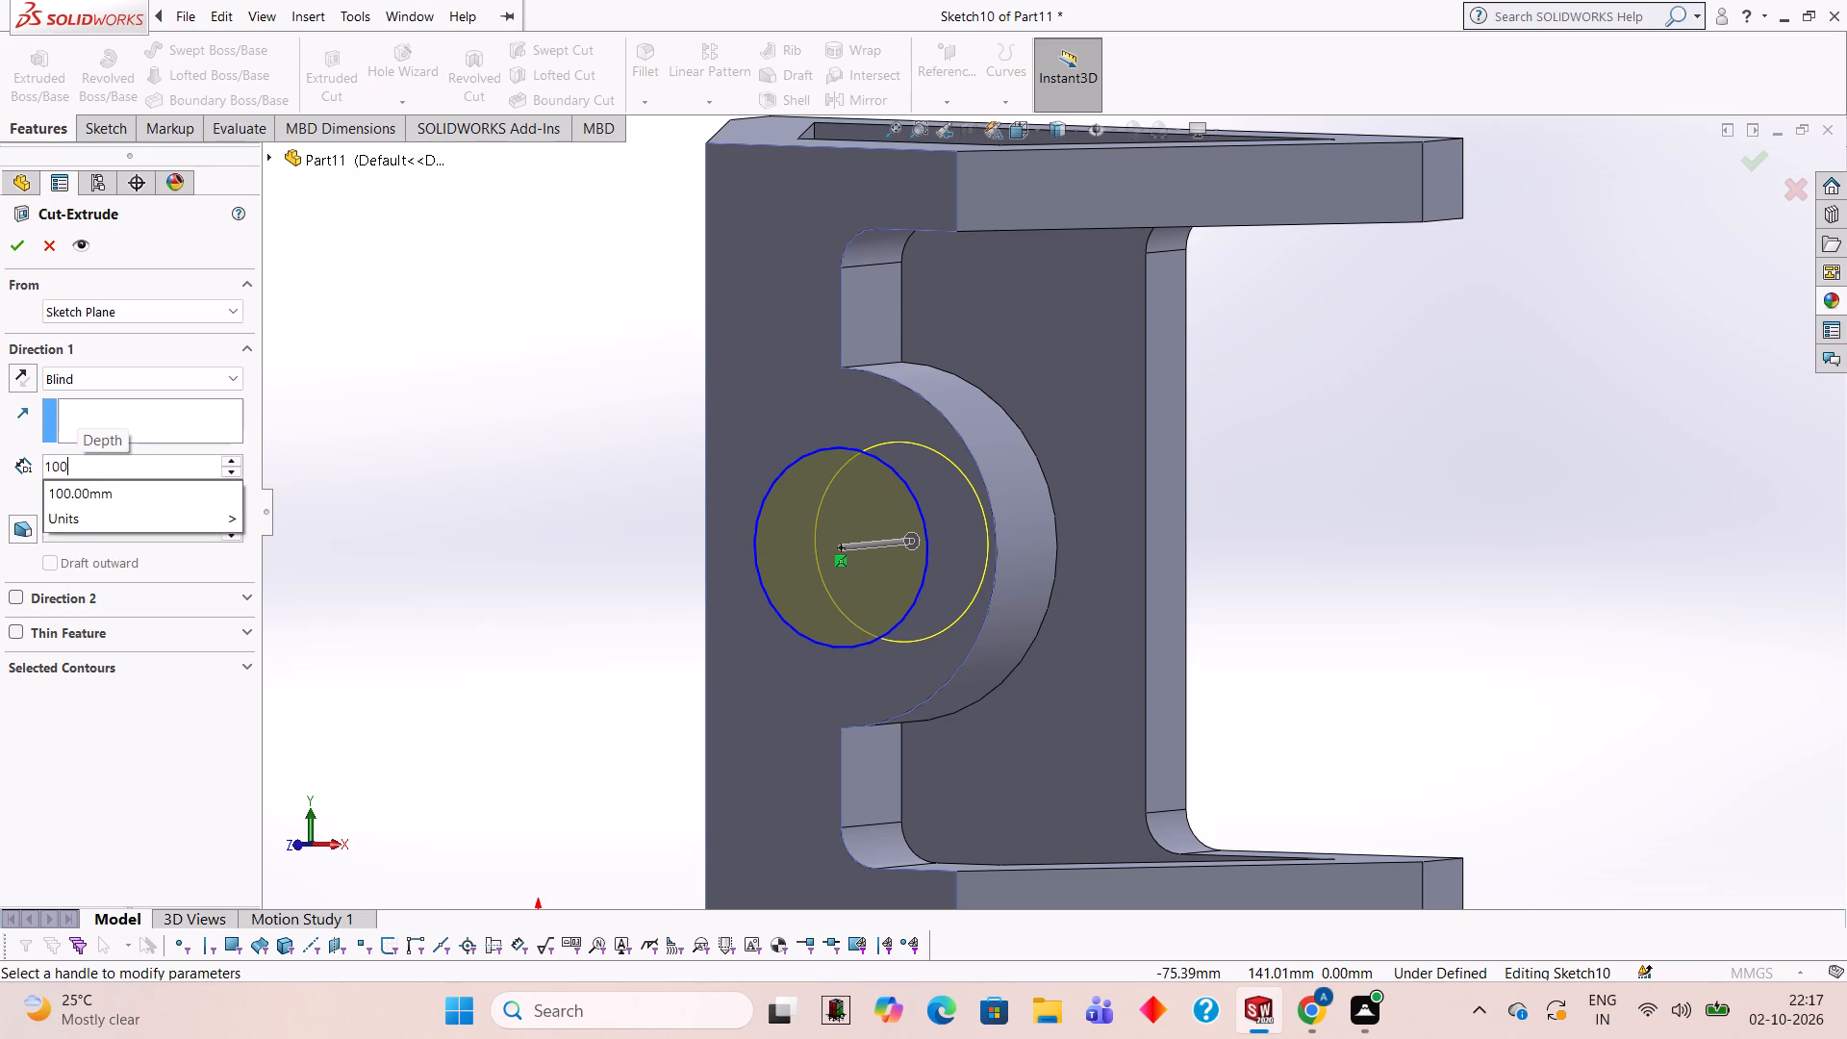
key("Return")
middle_click_drag(1437, 667, 1290, 635)
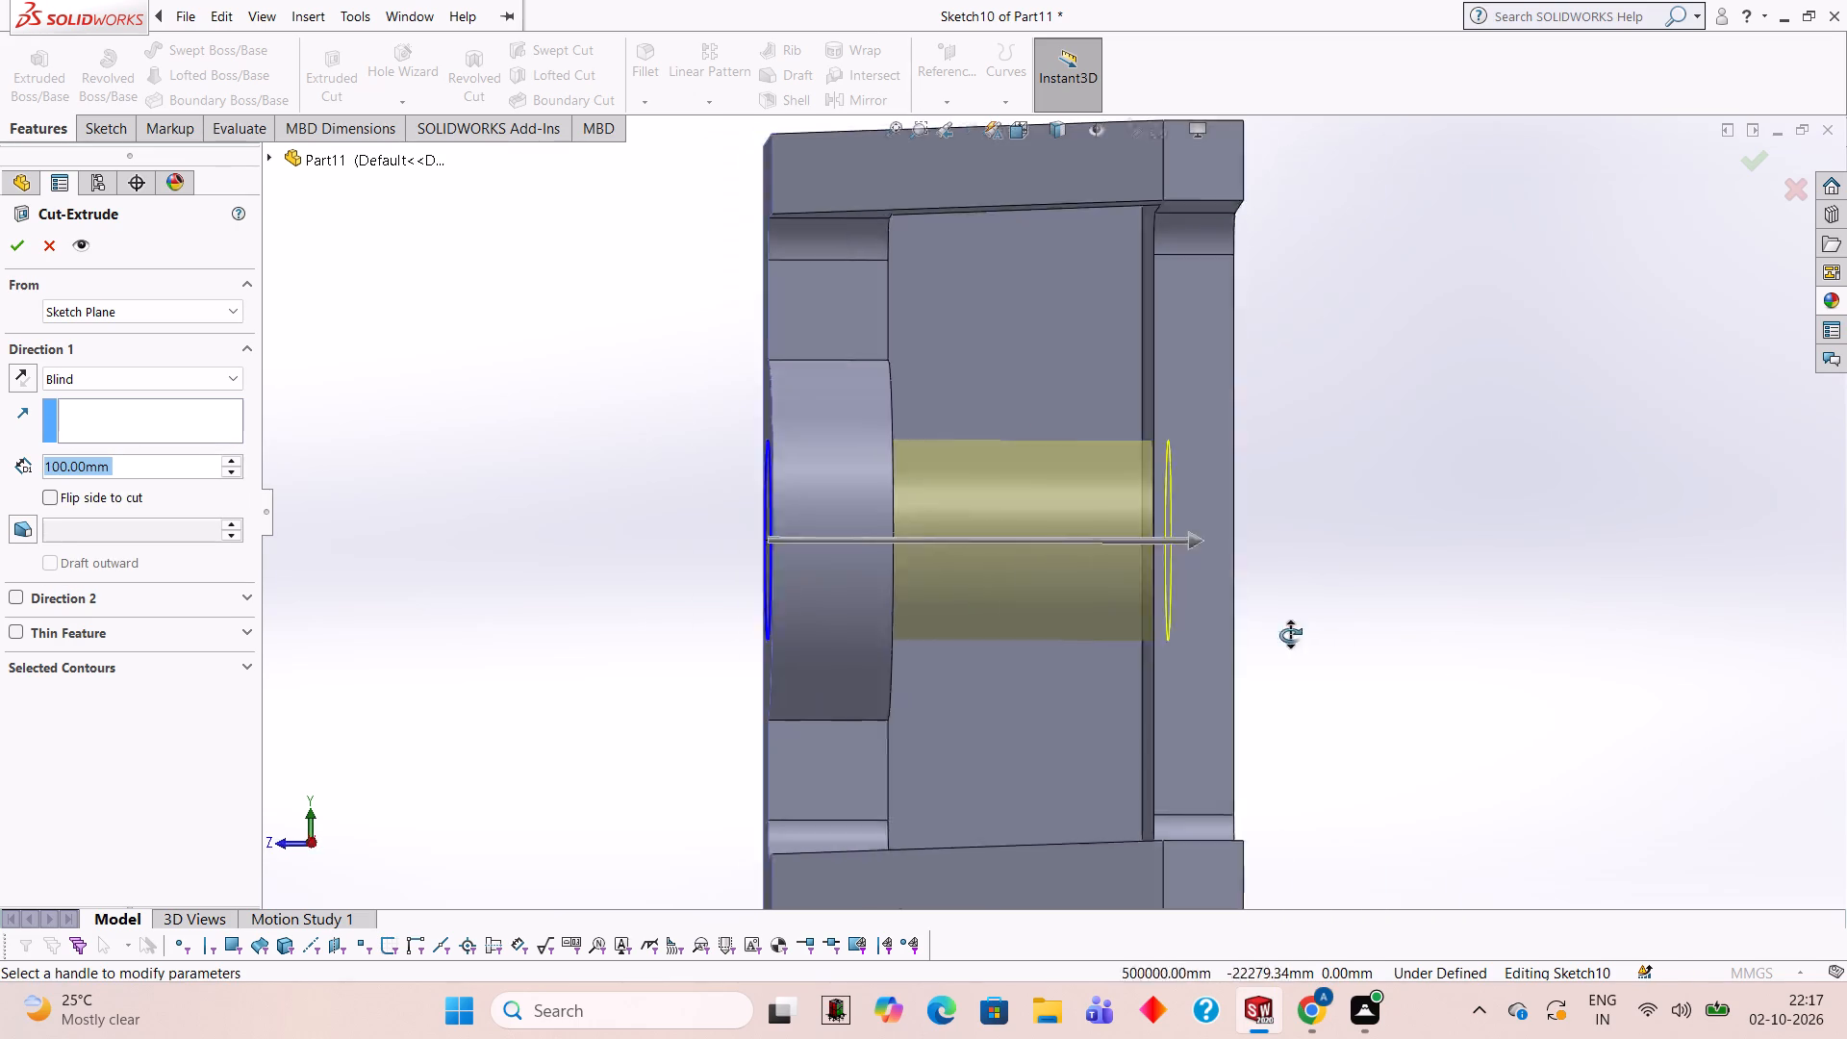
middle_click_drag(1290, 635, 1307, 661)
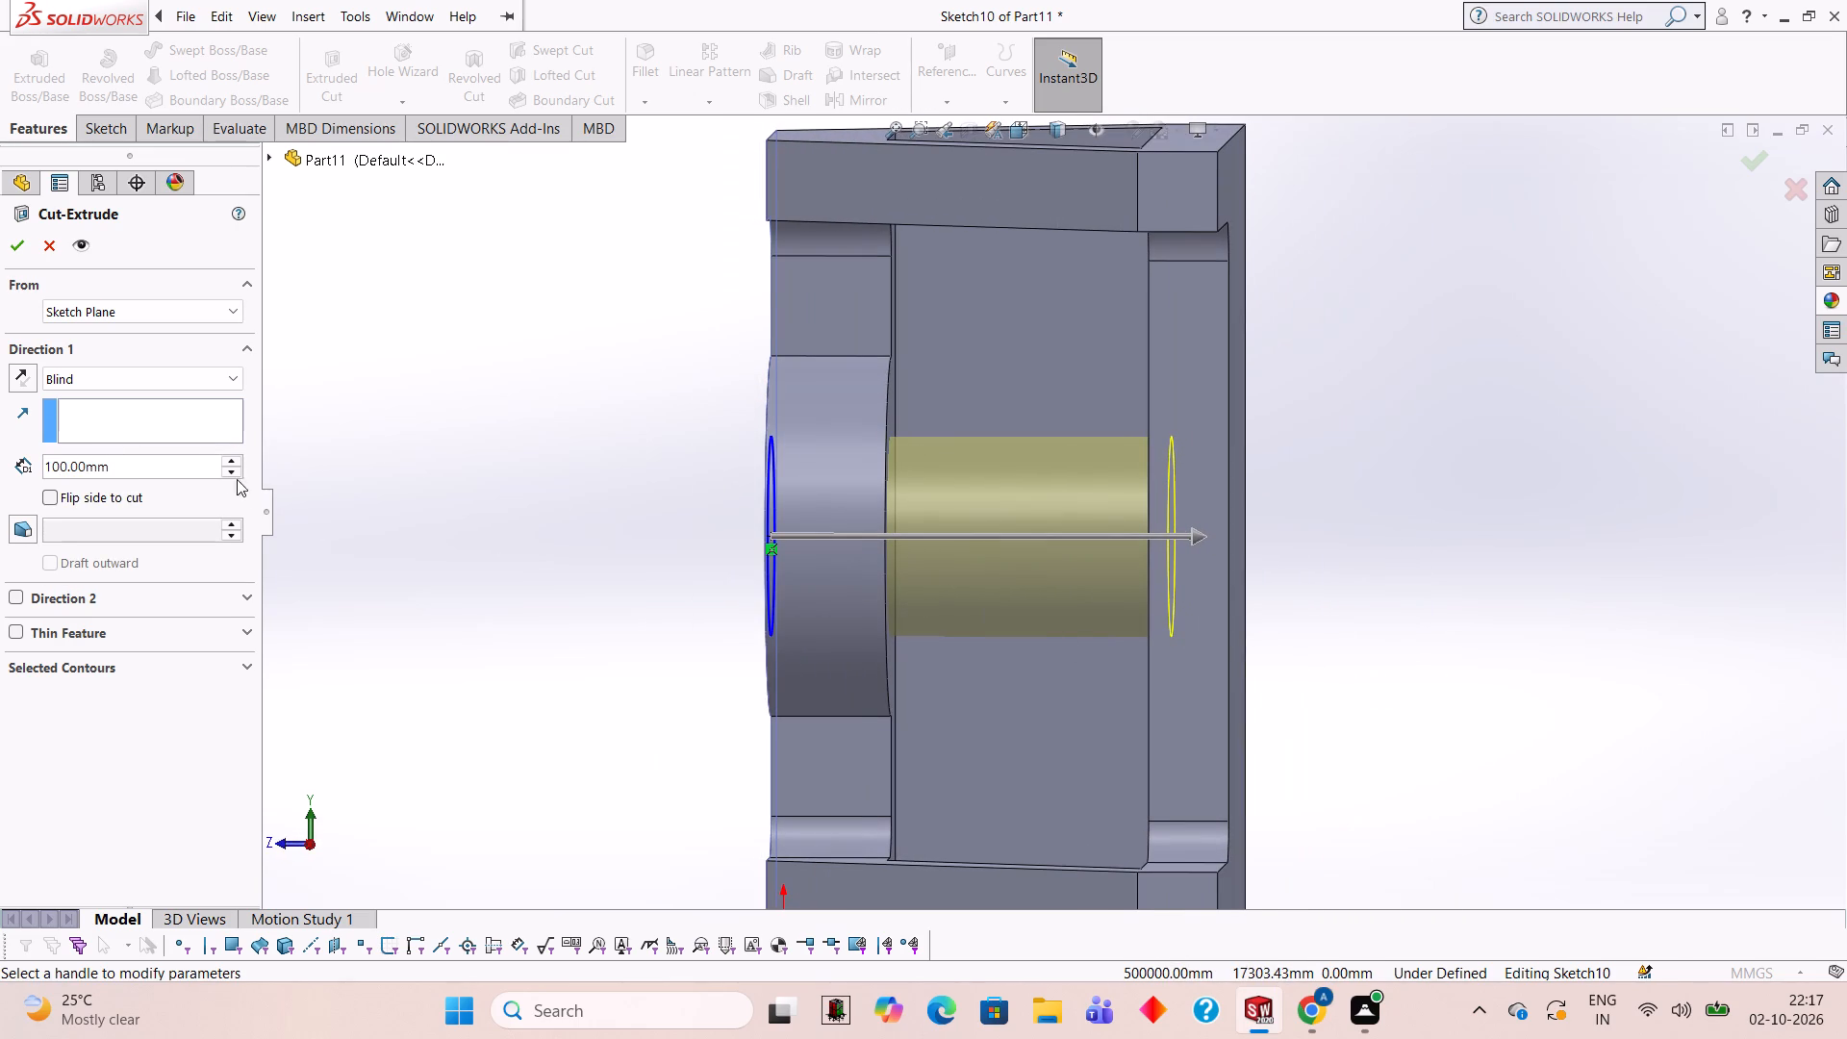
Set the boss circle's blind cut depth to 120 mm and complete the cut through both sides of the frame.
left_click(198, 460)
key("BackSpace")
key("BackSpace")
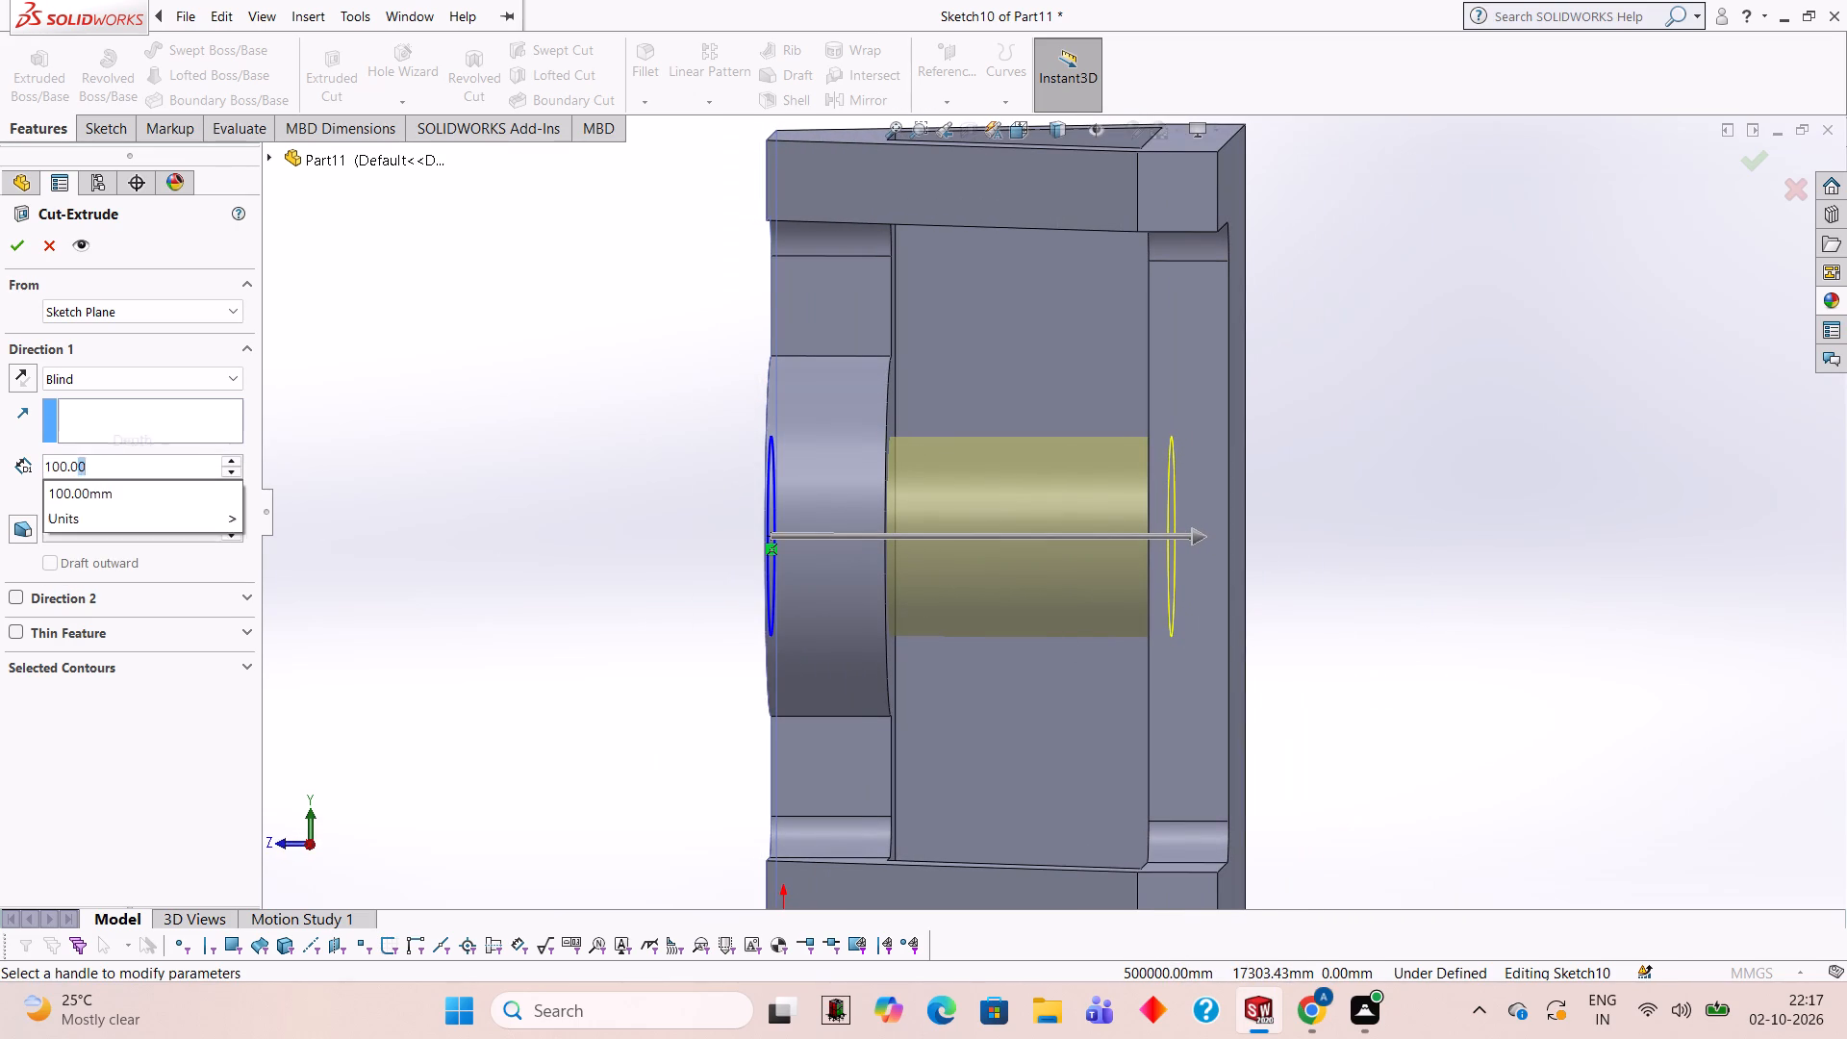
key("BackSpace")
key("BackSpace")
key("BackSpace")
key("BackSpace")
key("BackSpace")
key("BackSpace")
type("120")
key("Return")
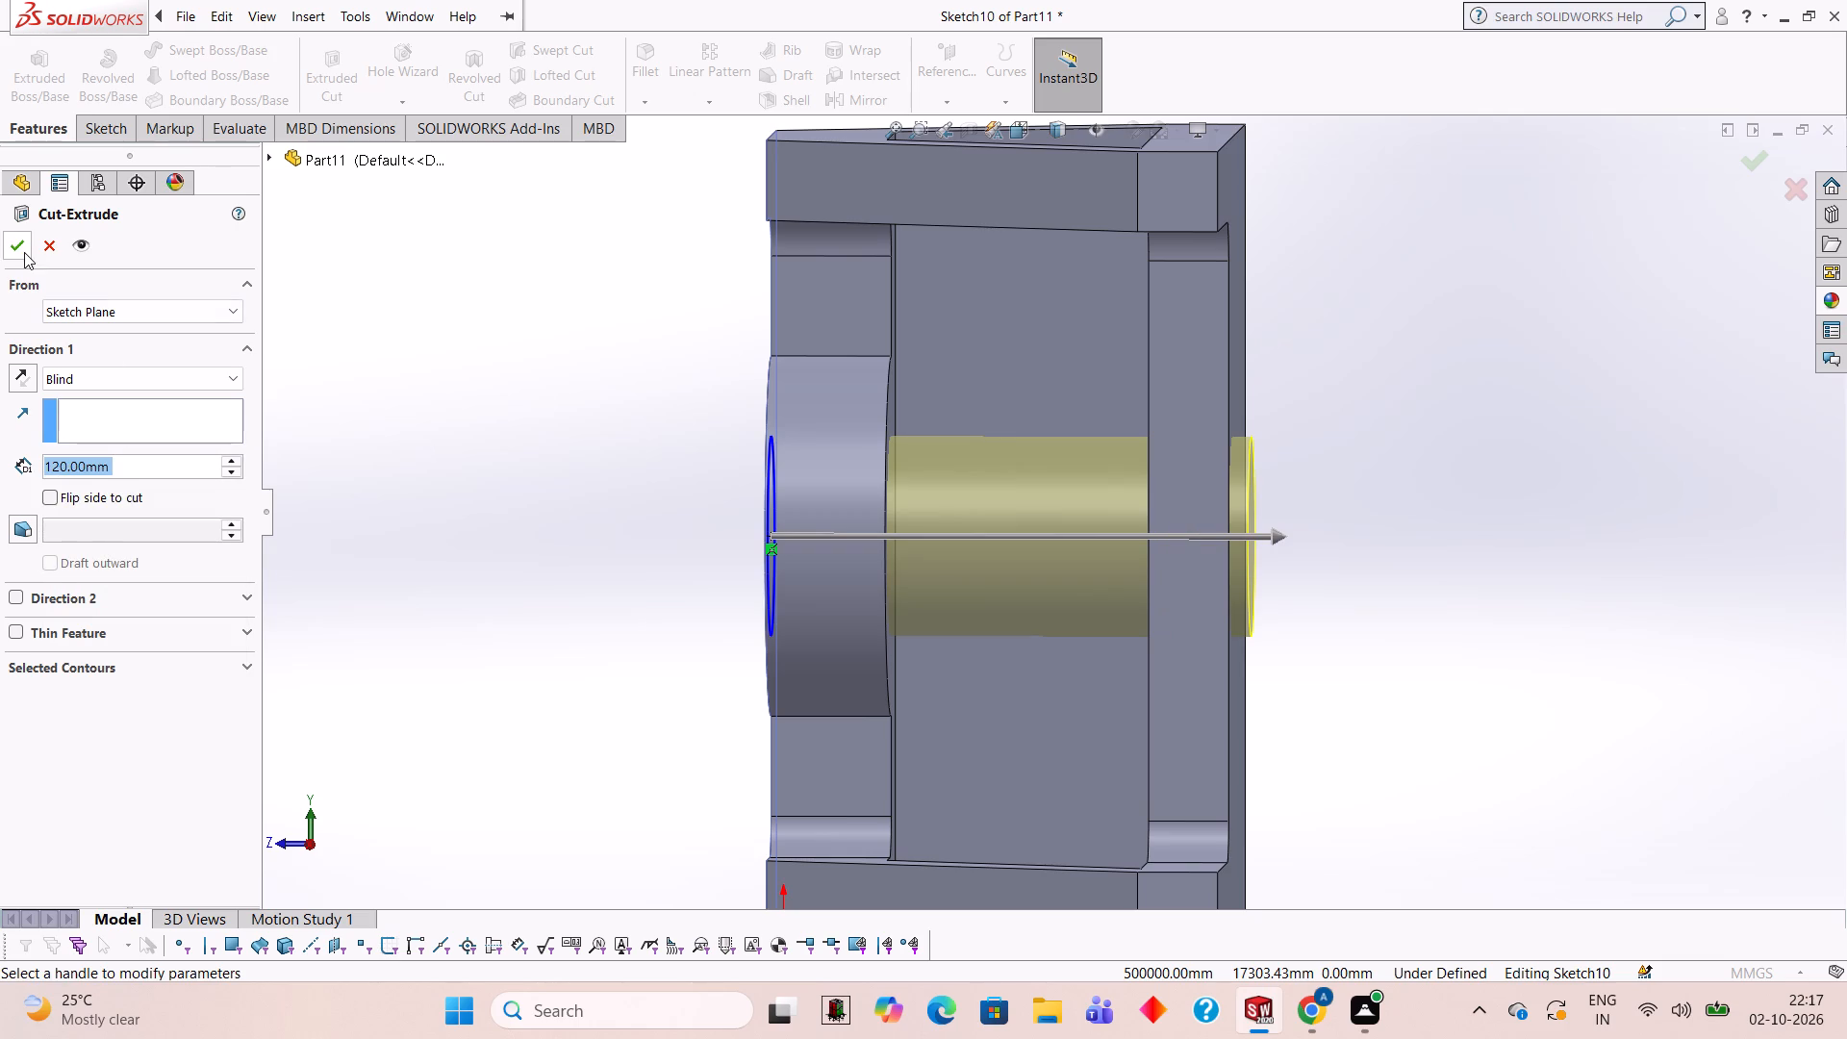
left_click(24, 252)
left_click(380, 411)
middle_click_drag(412, 430, 636, 448)
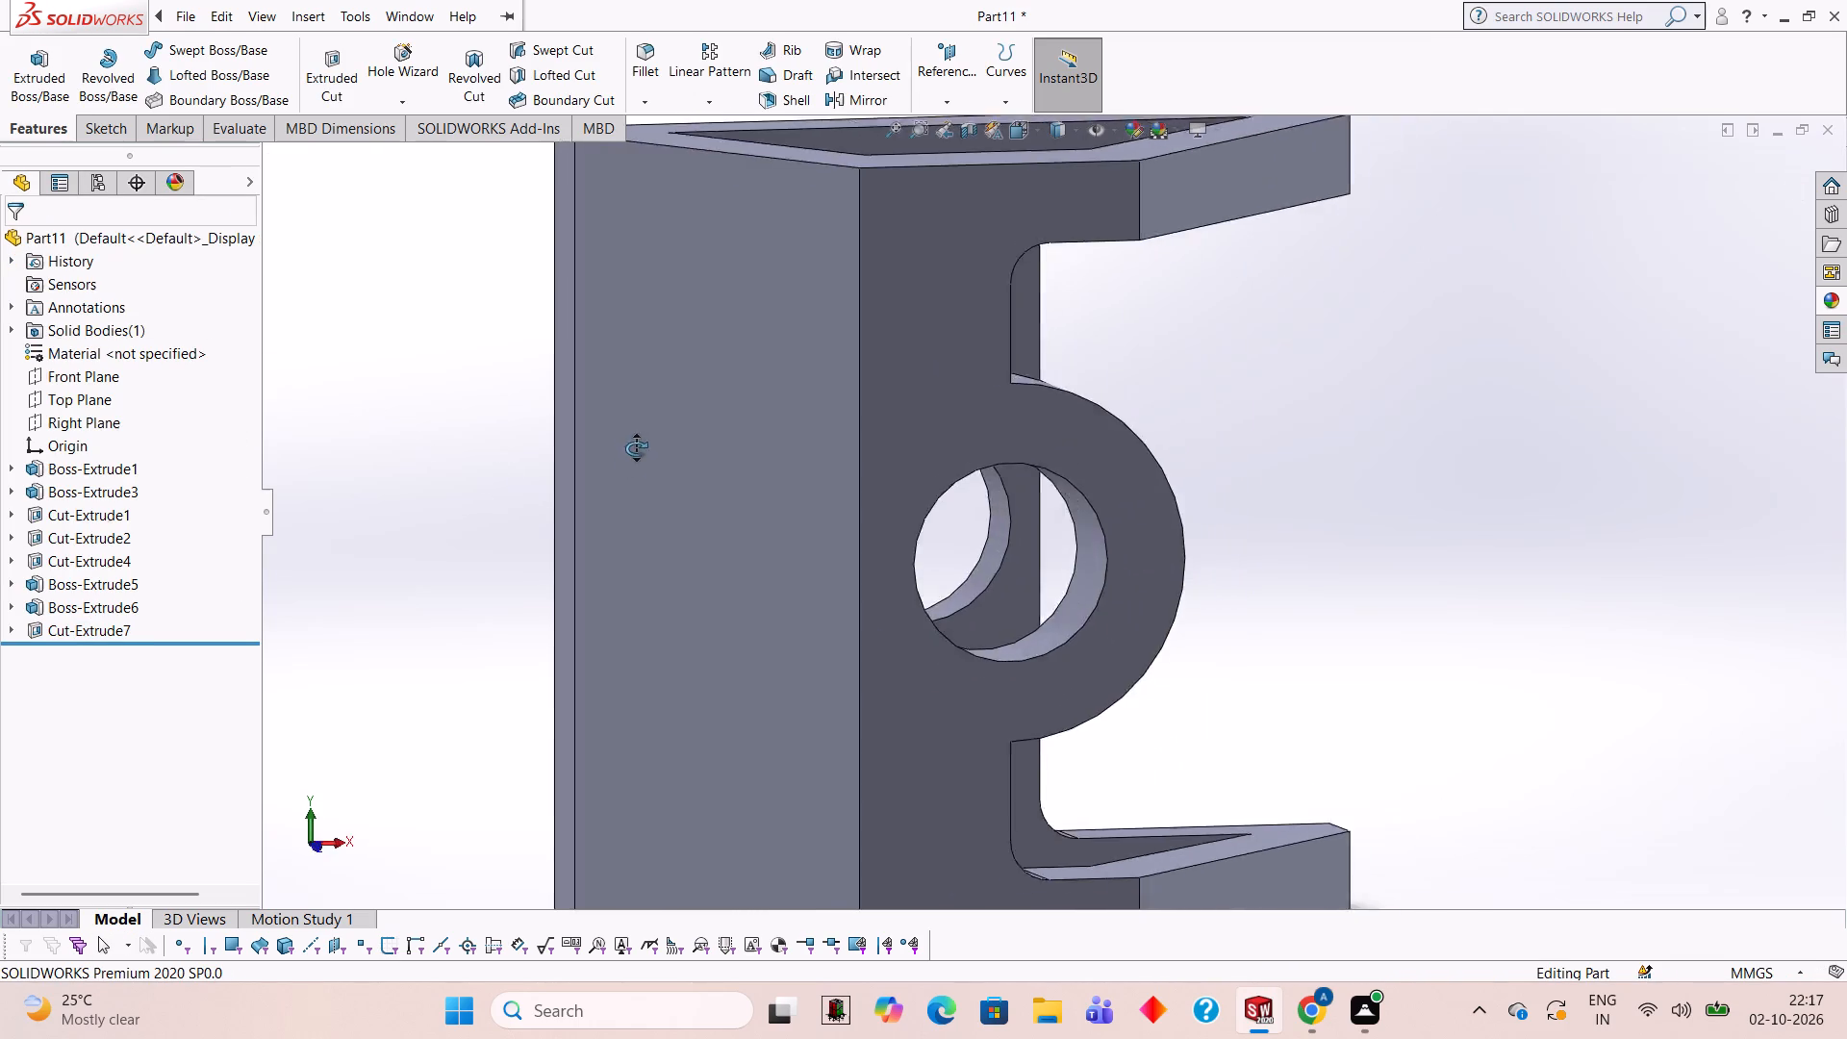
middle_click_drag(636, 448, 597, 421)
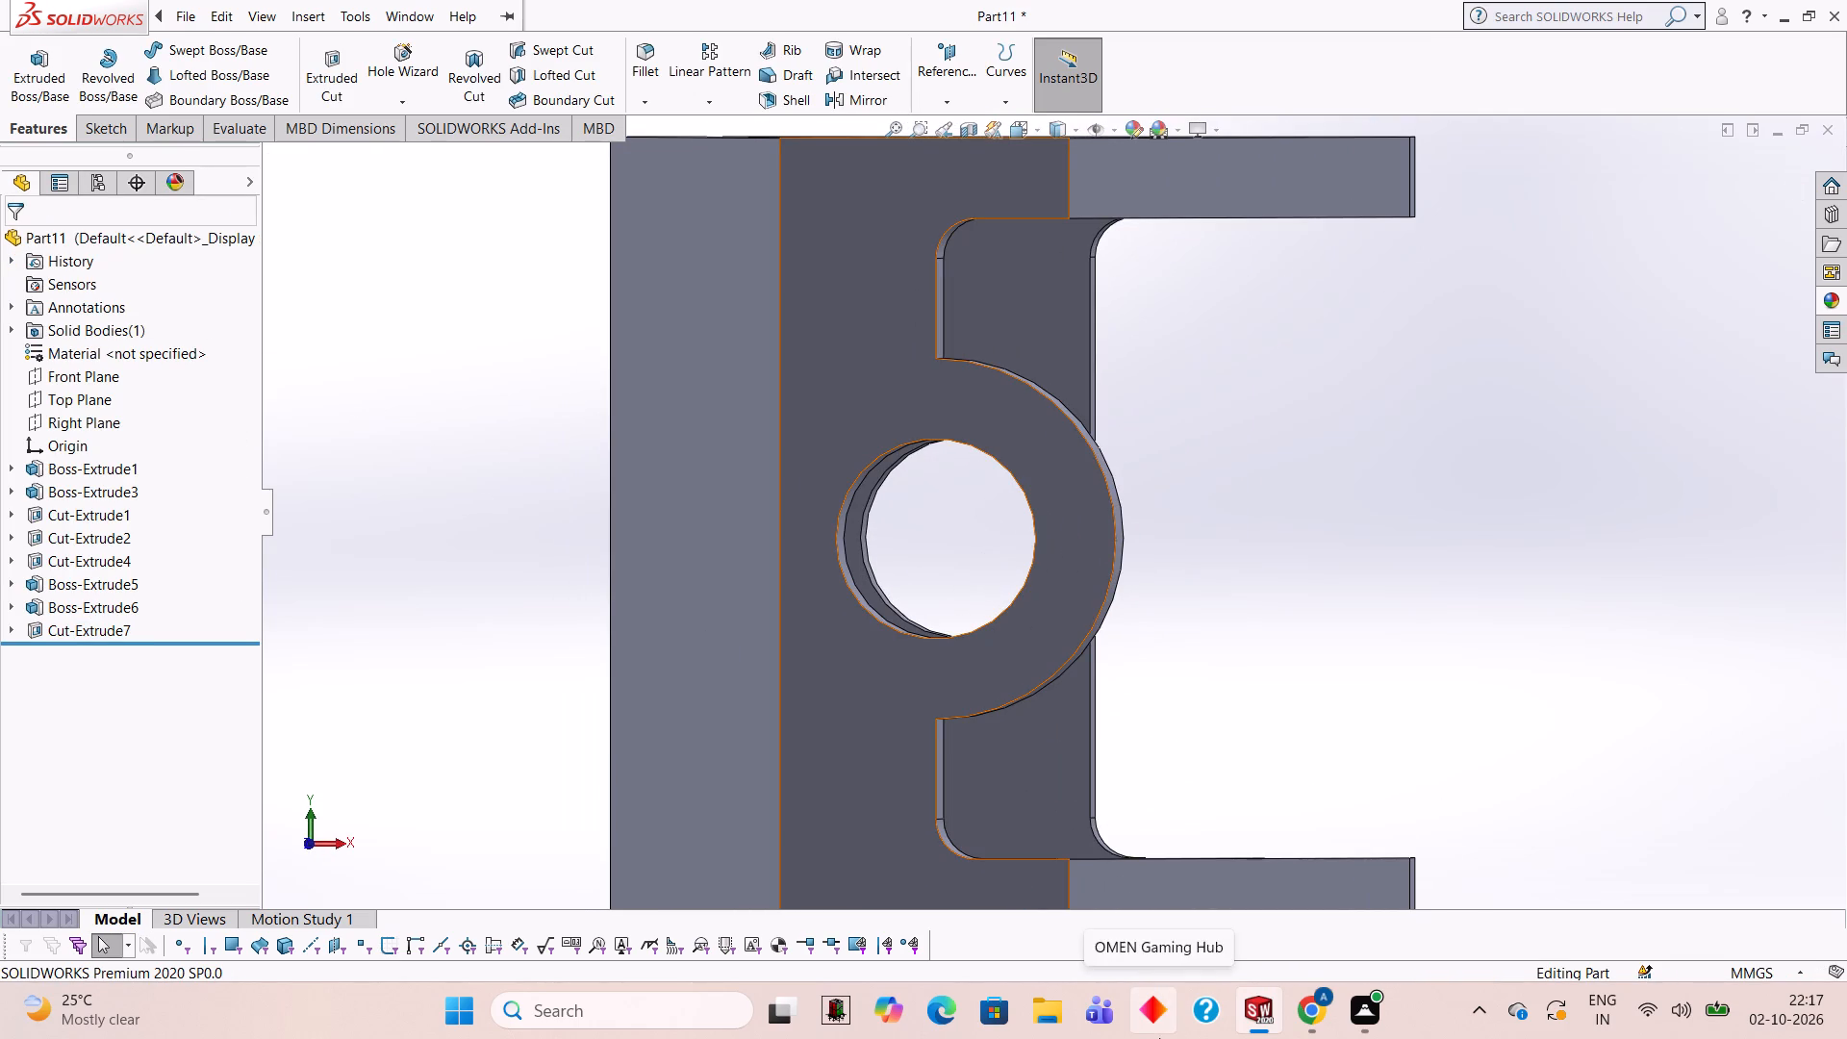
Apply the Red LED appearance to the whole part.
scroll(1604, 649, "up", 3)
middle_click_drag(1407, 733, 1400, 705)
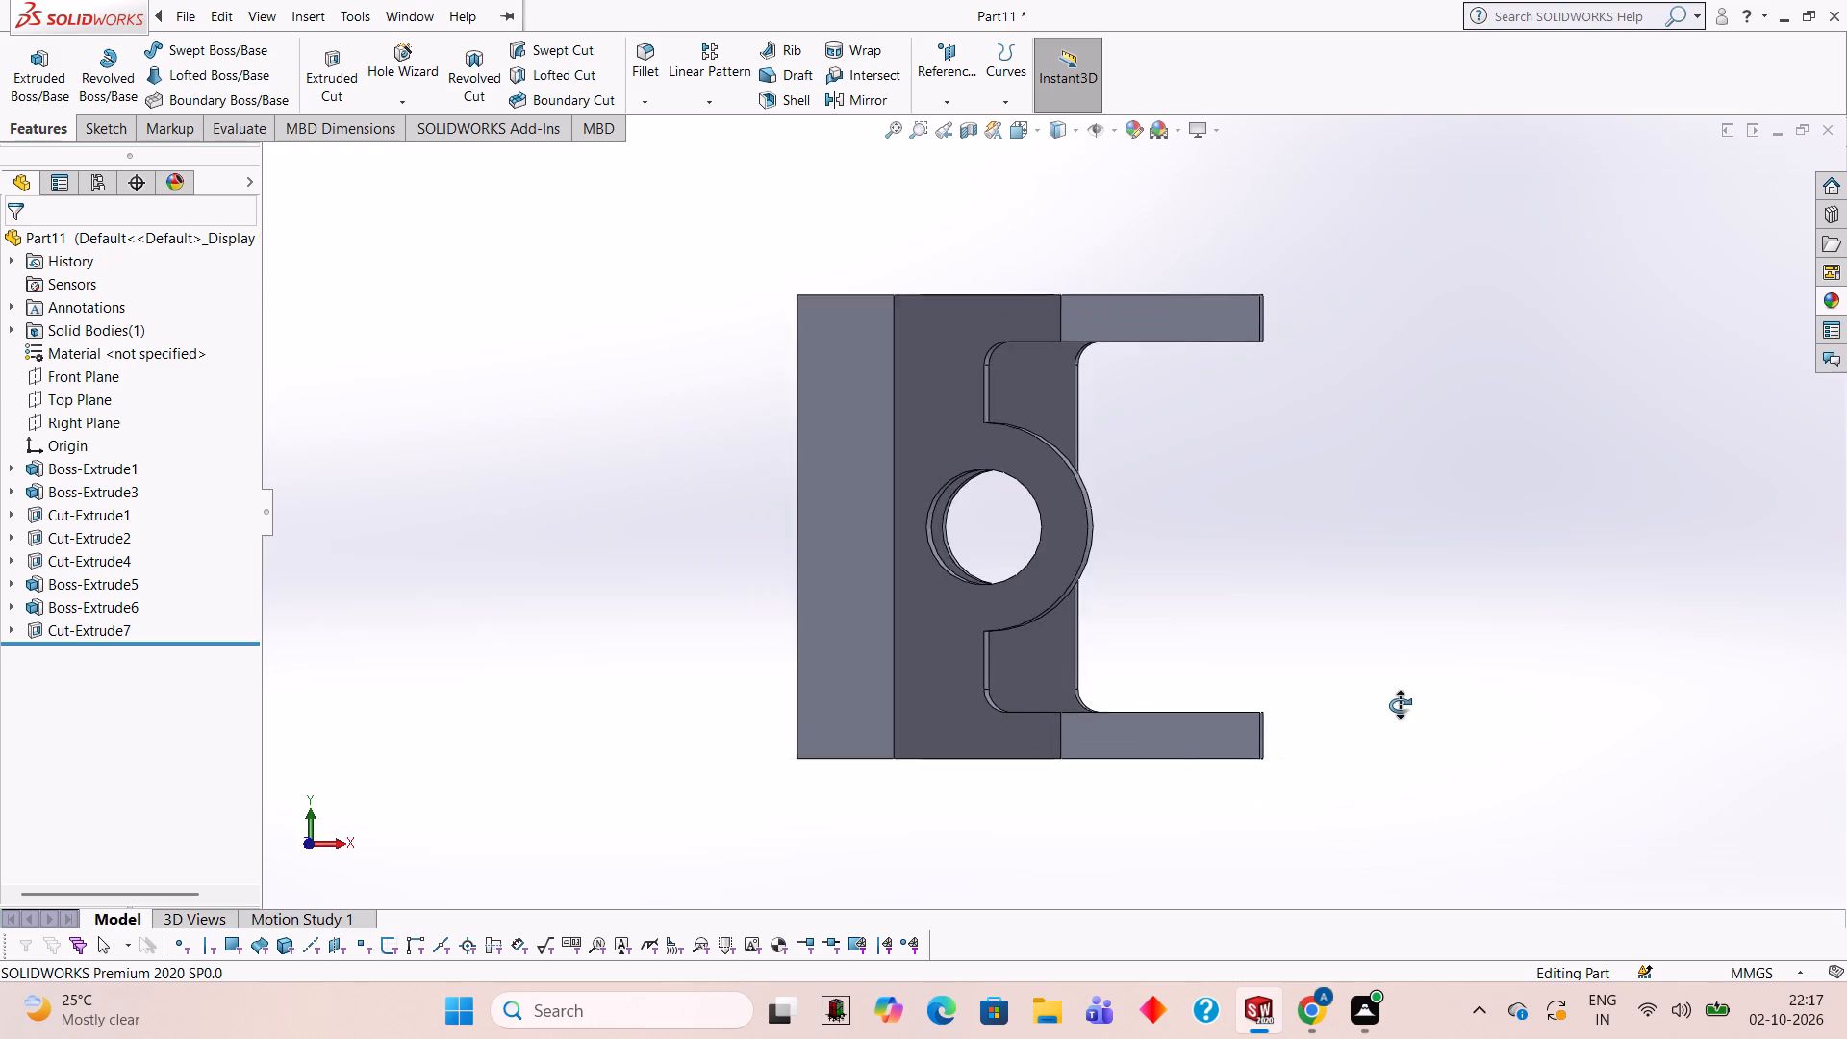
middle_click_drag(1400, 705, 1386, 500)
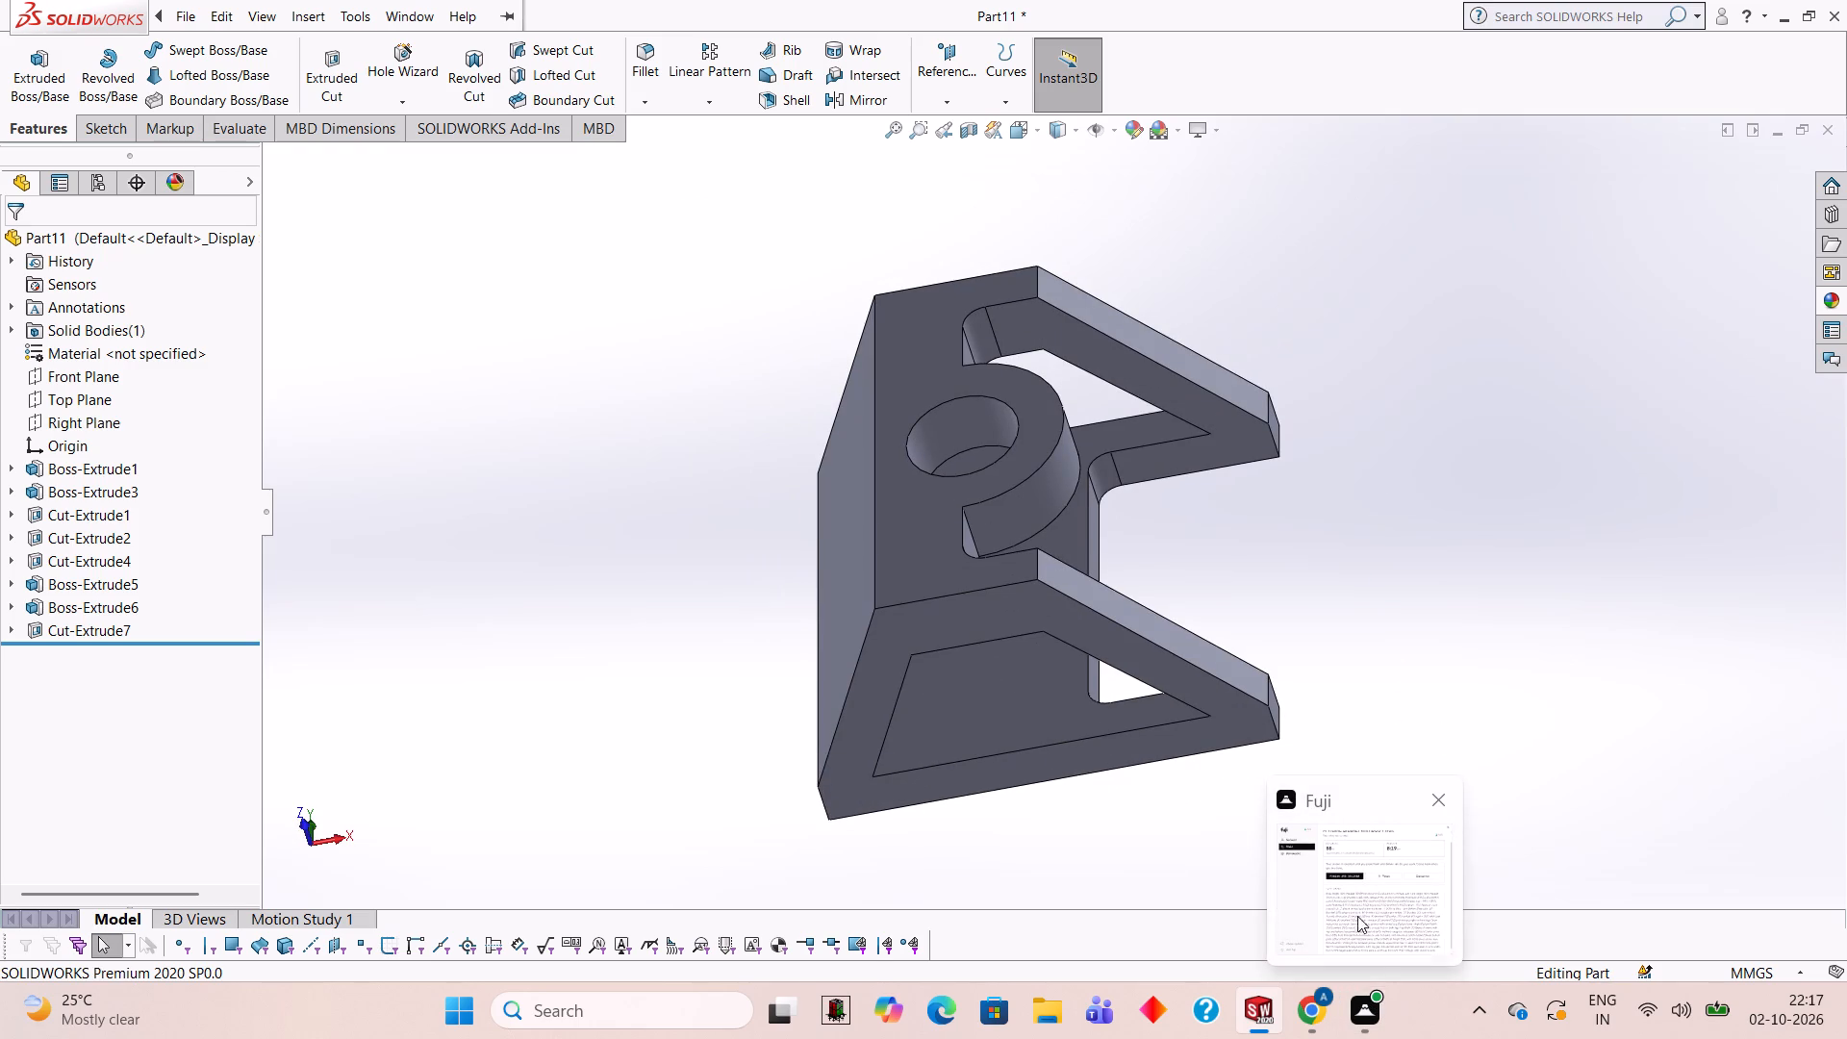
middle_click_drag(1402, 560, 1437, 429)
middle_click_drag(1437, 429, 1437, 484)
left_click(1846, 303)
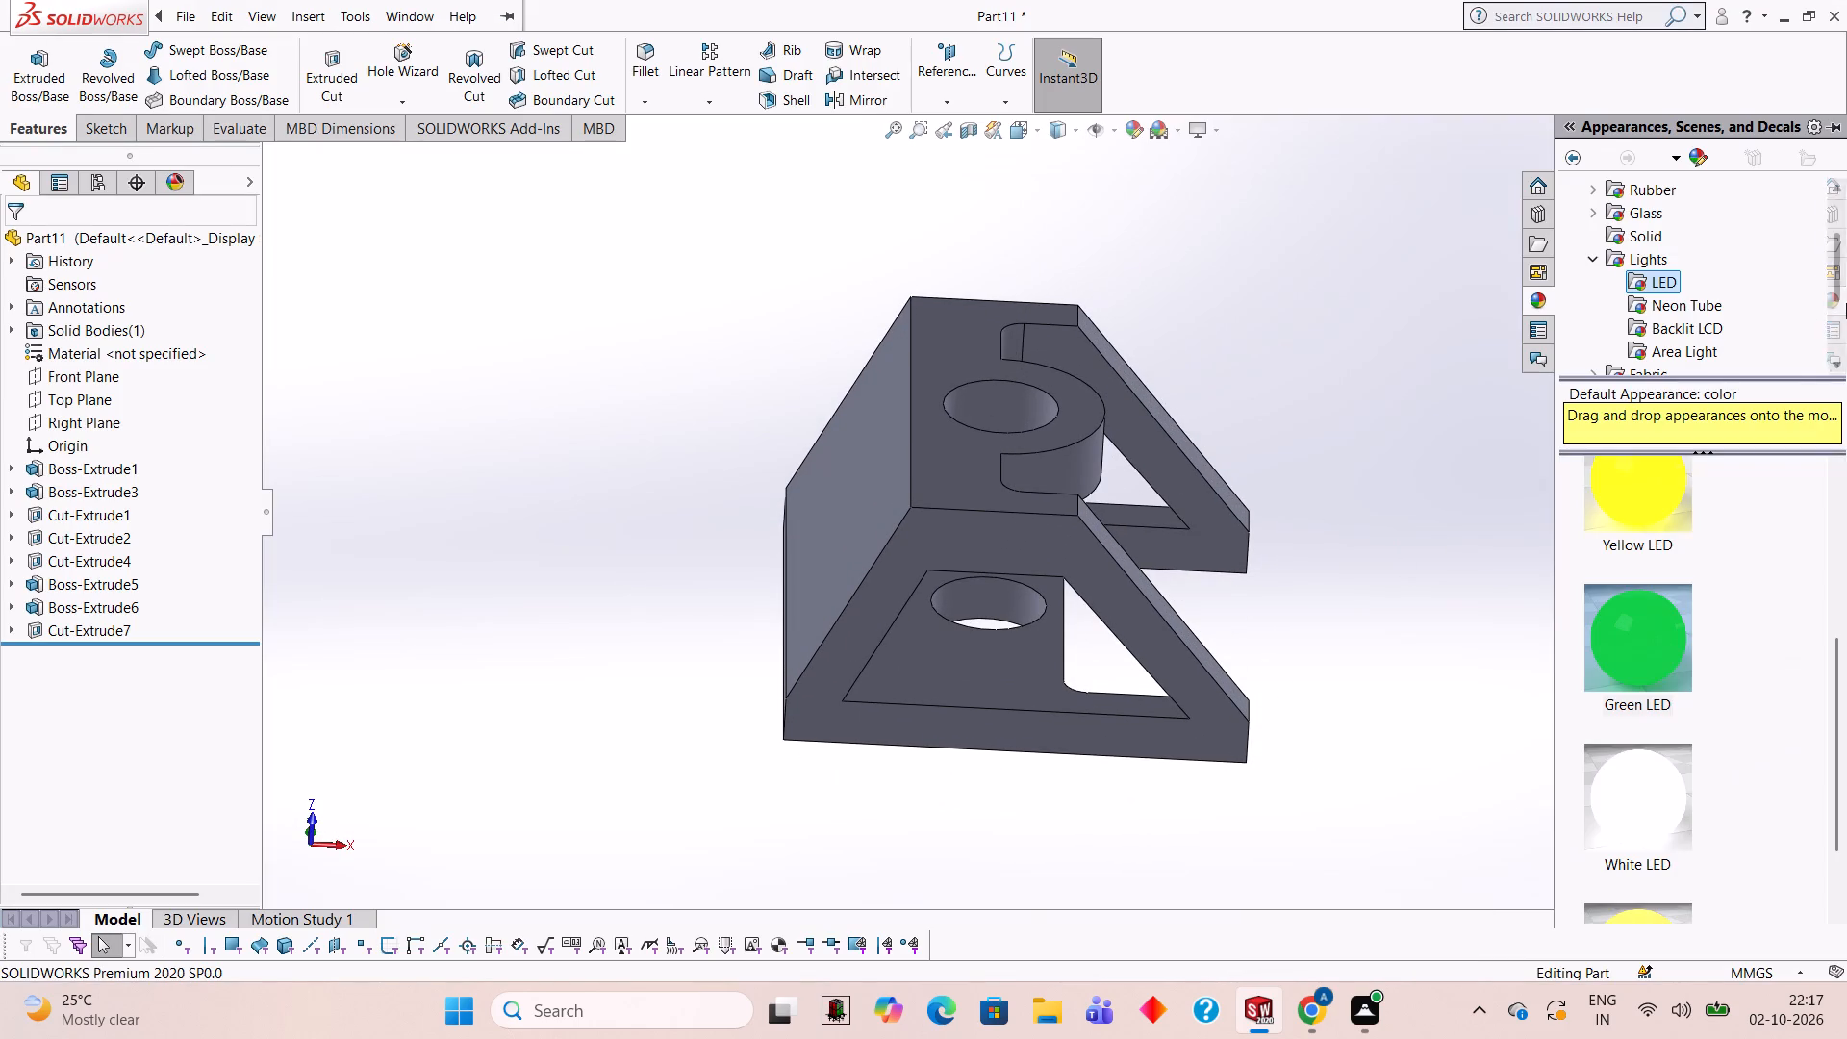
scroll(1615, 638, "up", 3)
left_click_drag(1655, 518, 1018, 577)
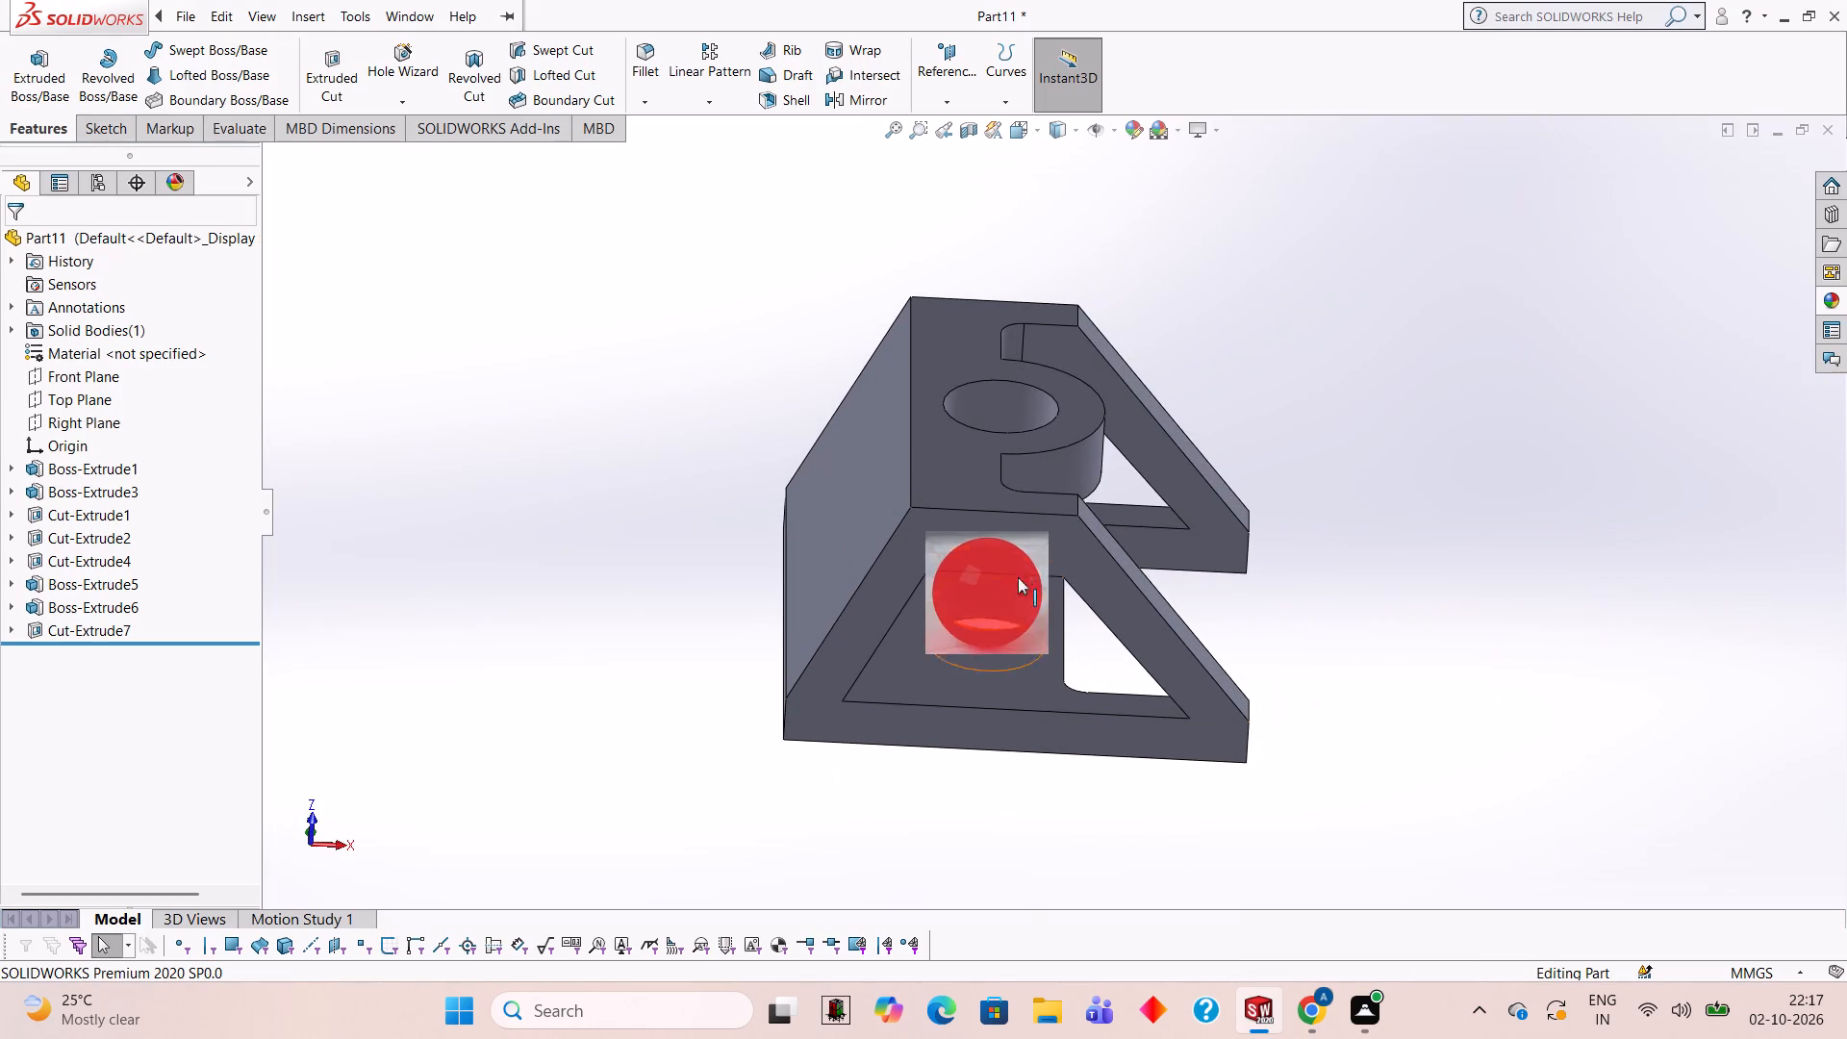
left_click_drag(1018, 577, 1008, 474)
left_click(1054, 480)
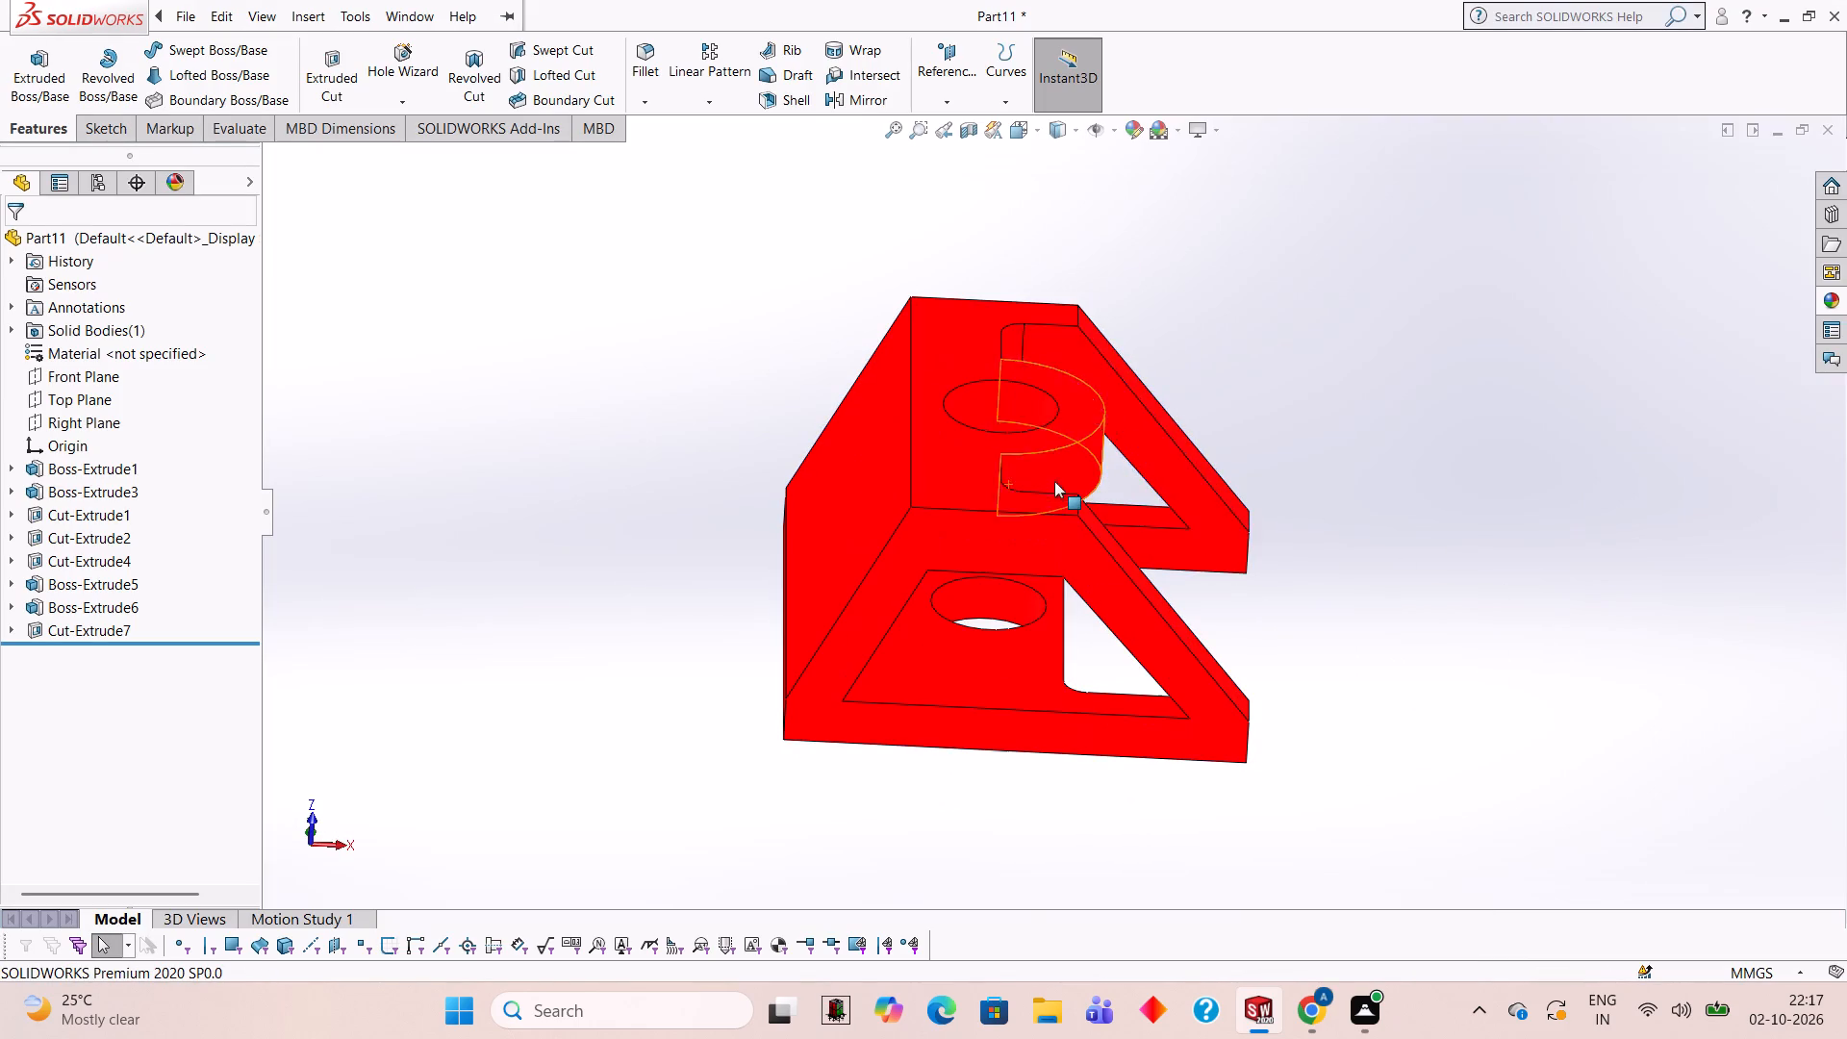
Apply the Yellow LED appearance to only the flat C-shaped face that includes the boss ring.
left_click(1834, 301)
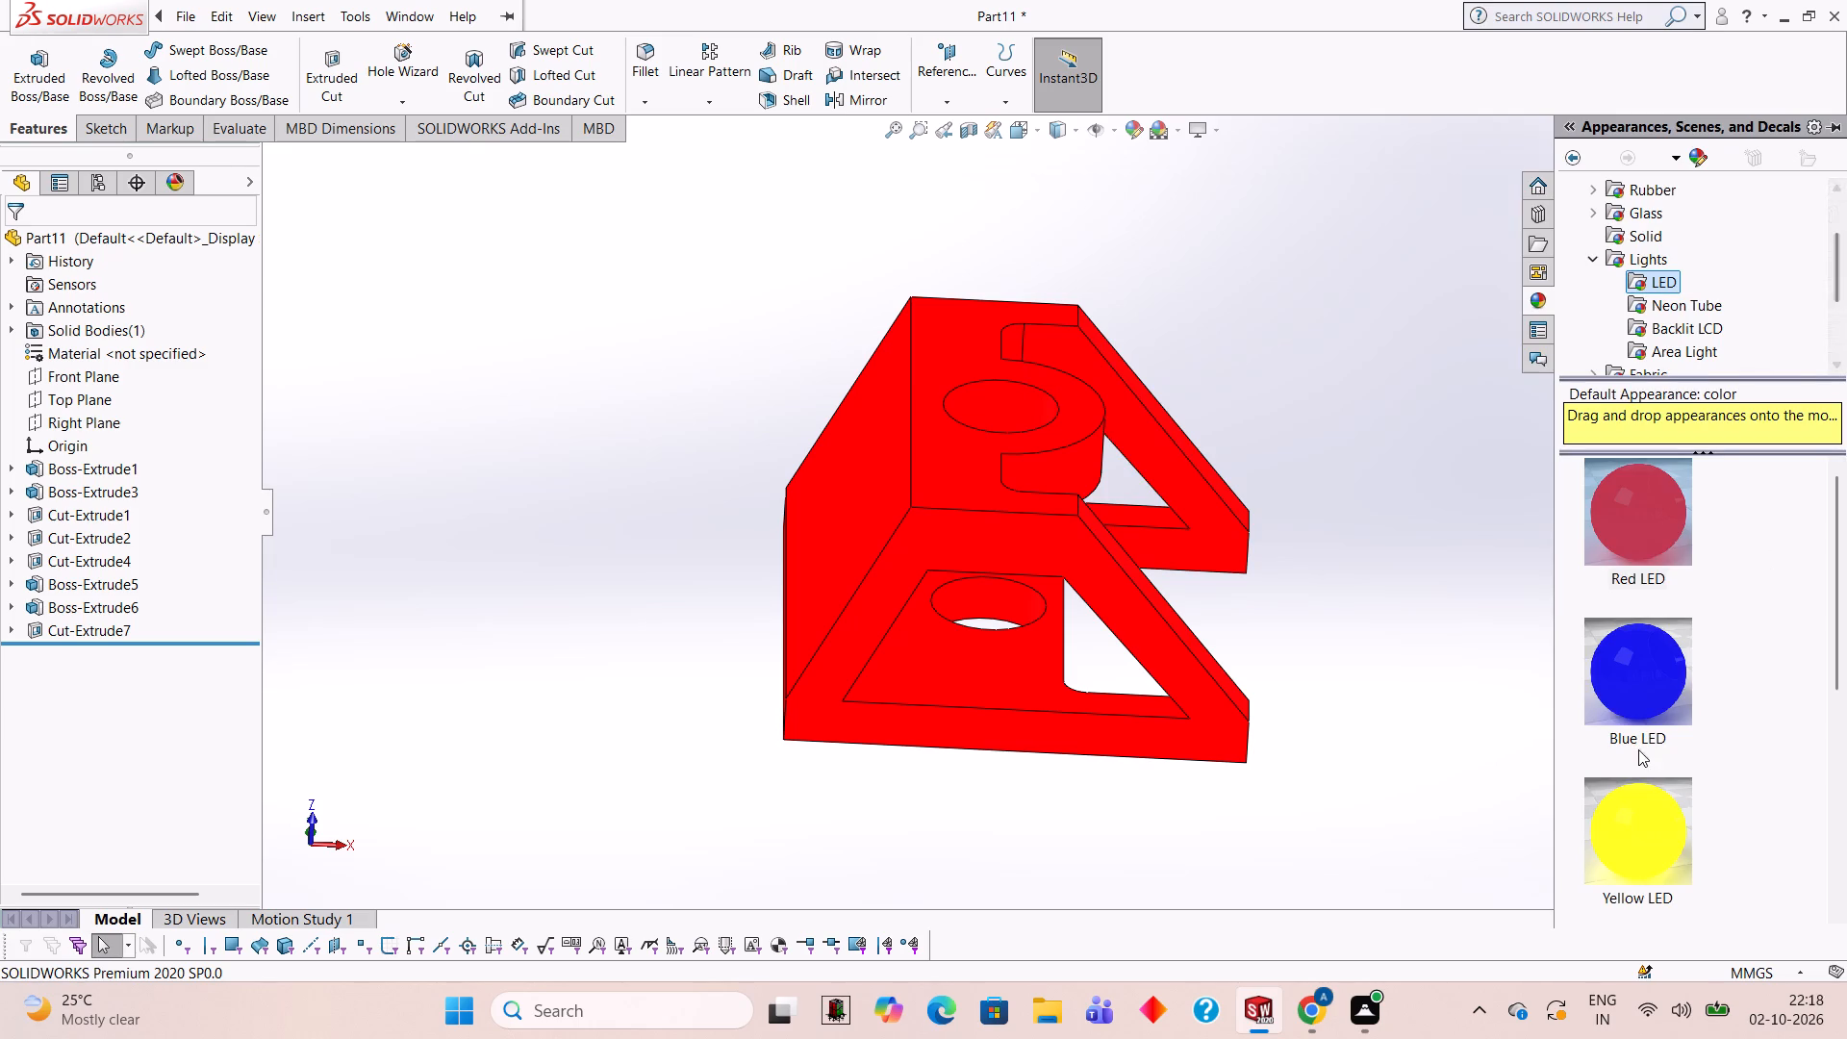
left_click_drag(1633, 804, 1036, 382)
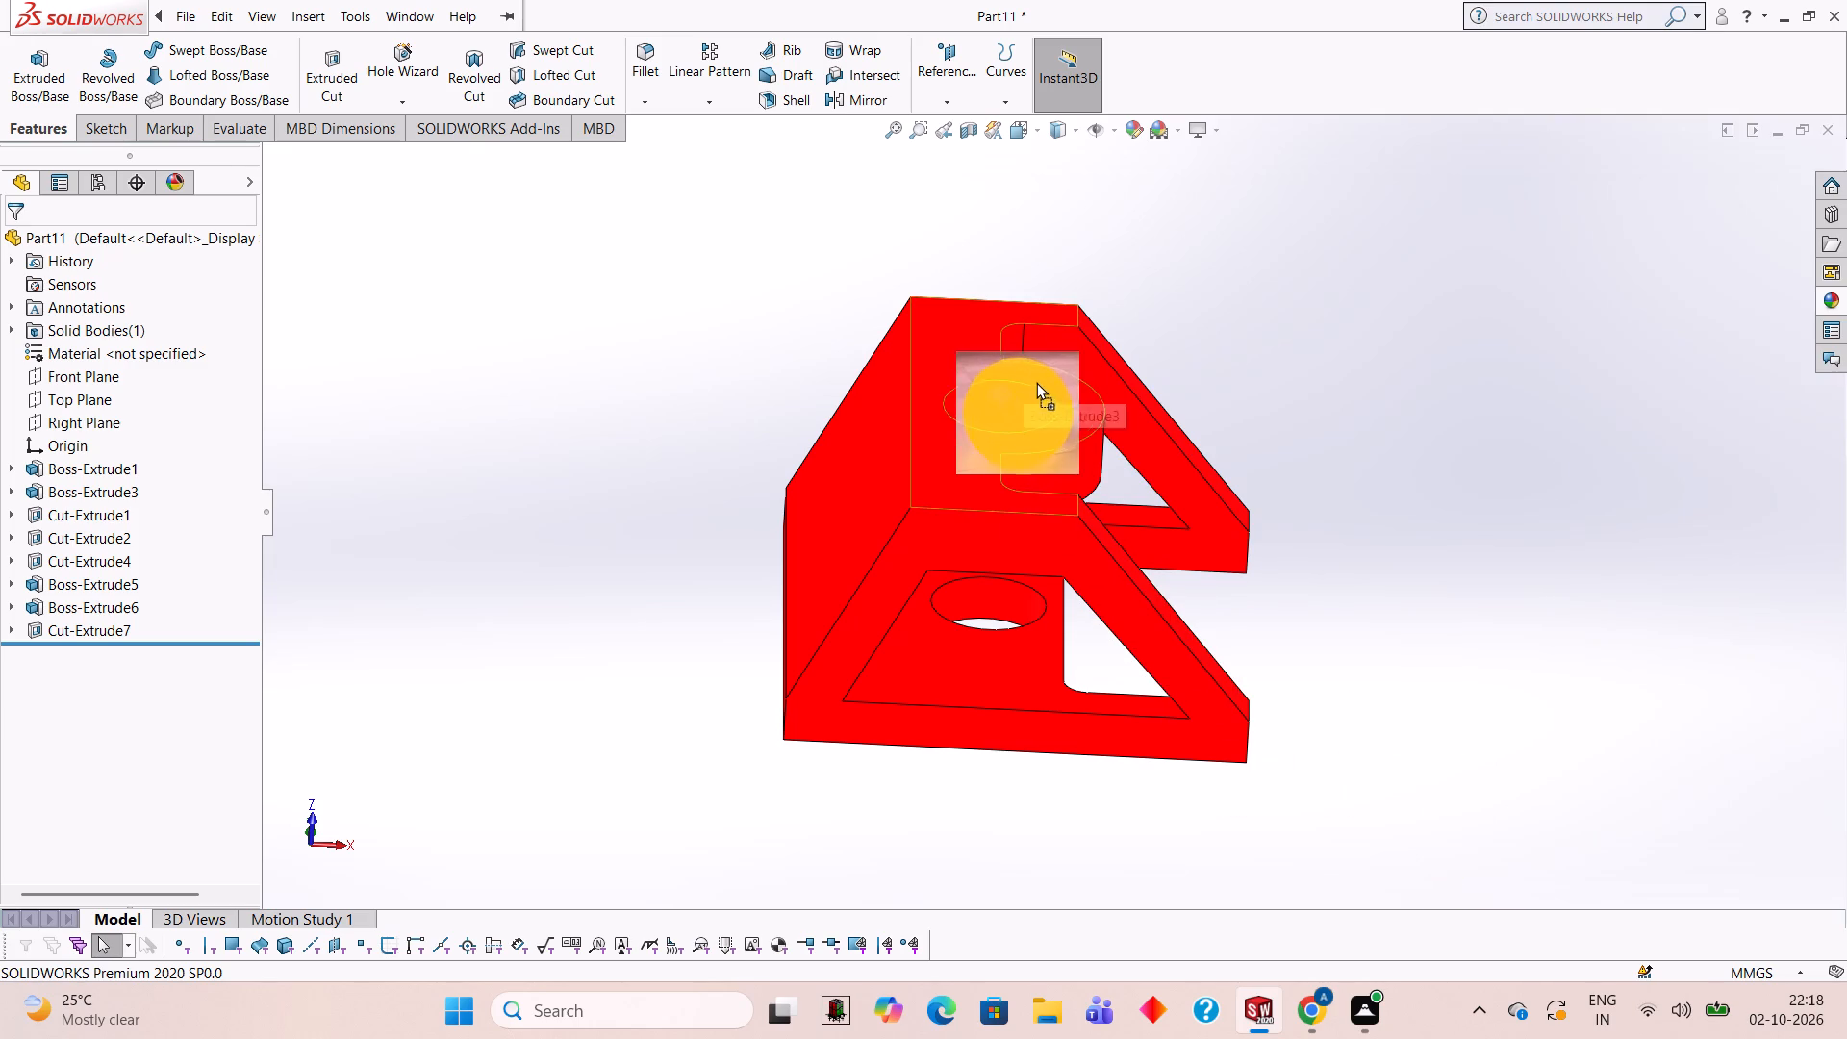
left_click_drag(1036, 382, 1012, 368)
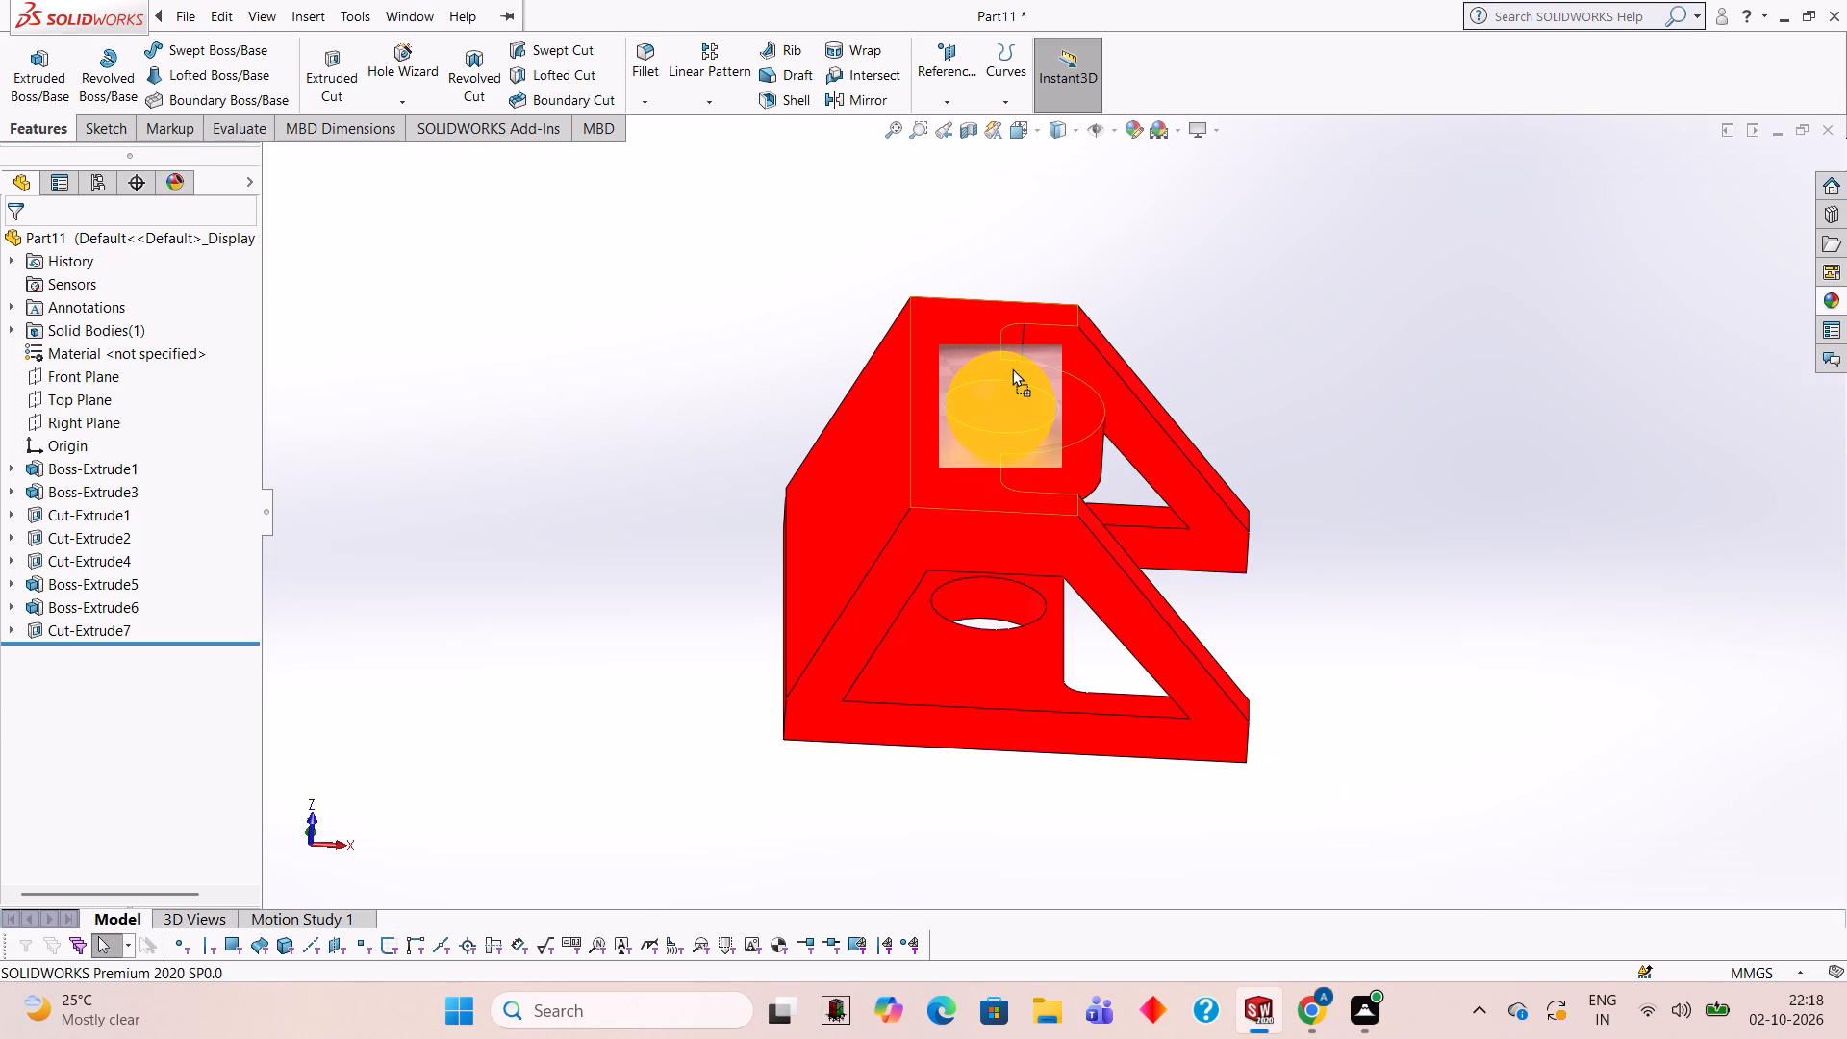
left_click_drag(1012, 368, 1008, 361)
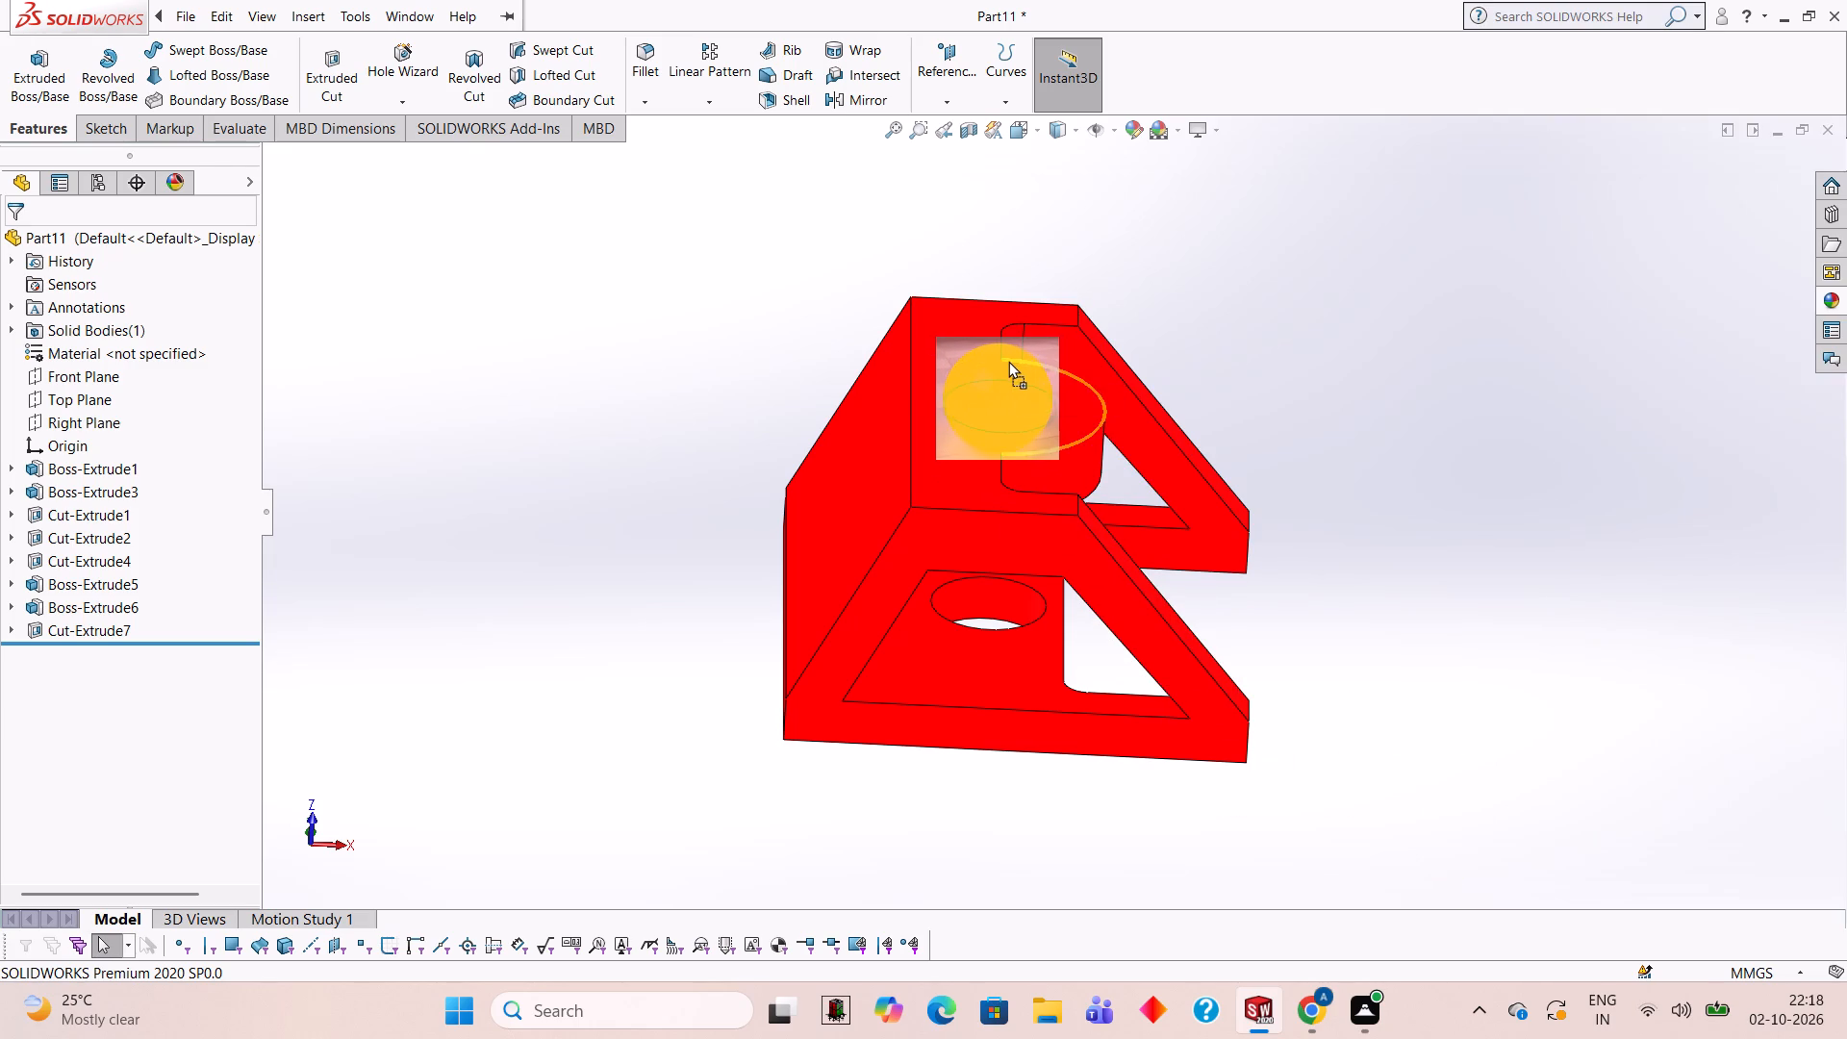
left_click_drag(1008, 361, 1000, 365)
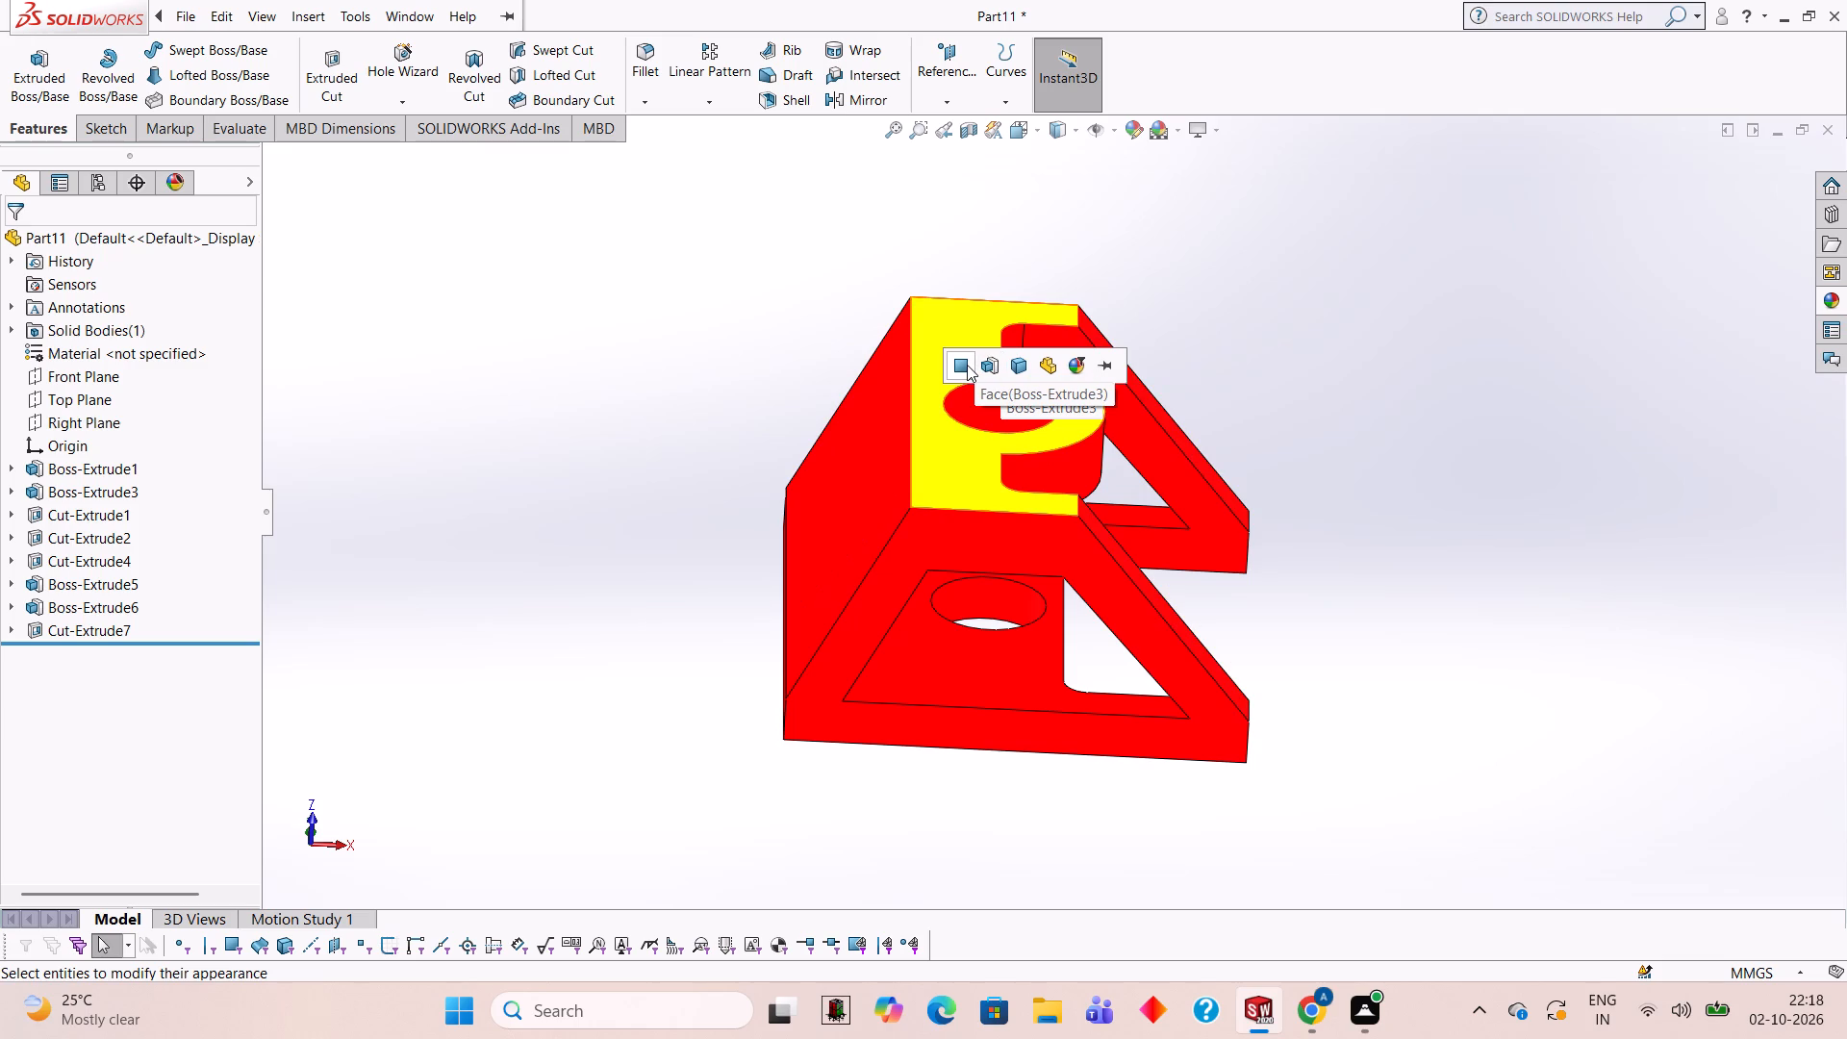
left_click(967, 365)
Apply the Blue LED appearance to only the inner cylindrical face of the boss hole.
middle_click_drag(1371, 347, 1354, 597)
scroll(1111, 504, "down", 4)
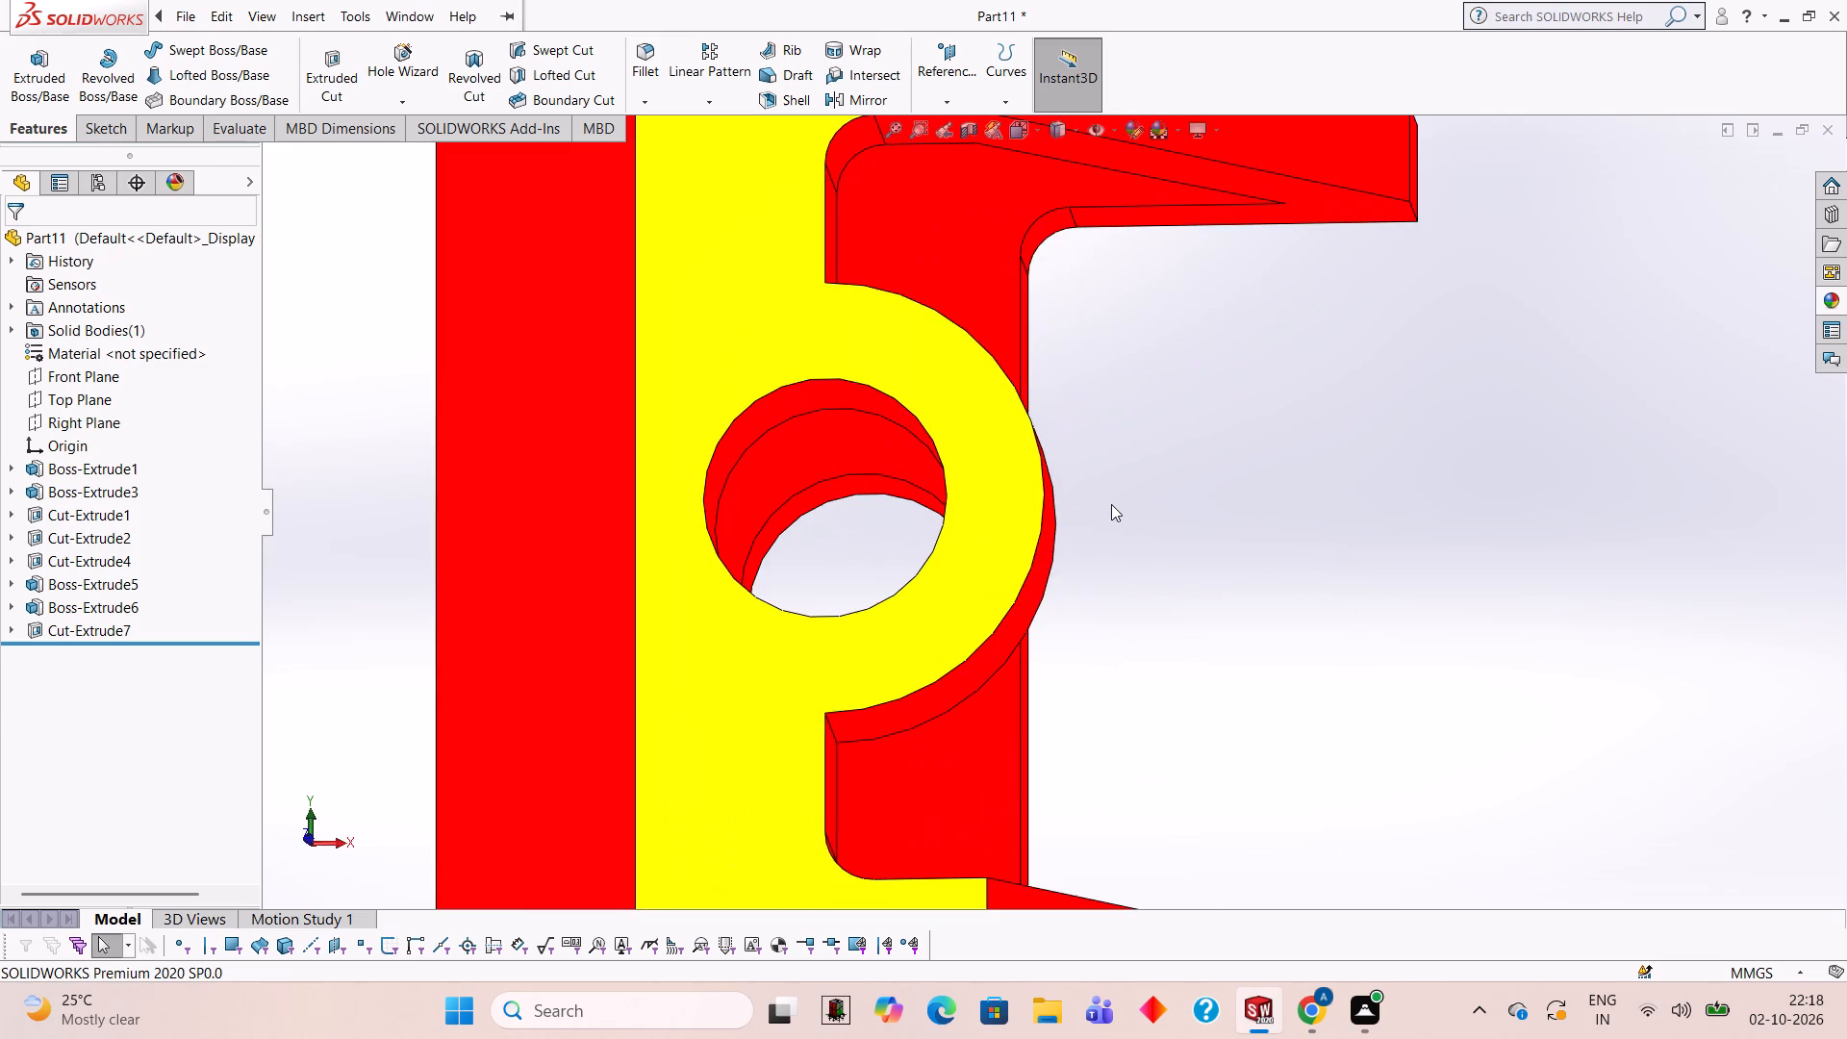
middle_click_drag(1114, 557, 1091, 488)
left_click(1826, 306)
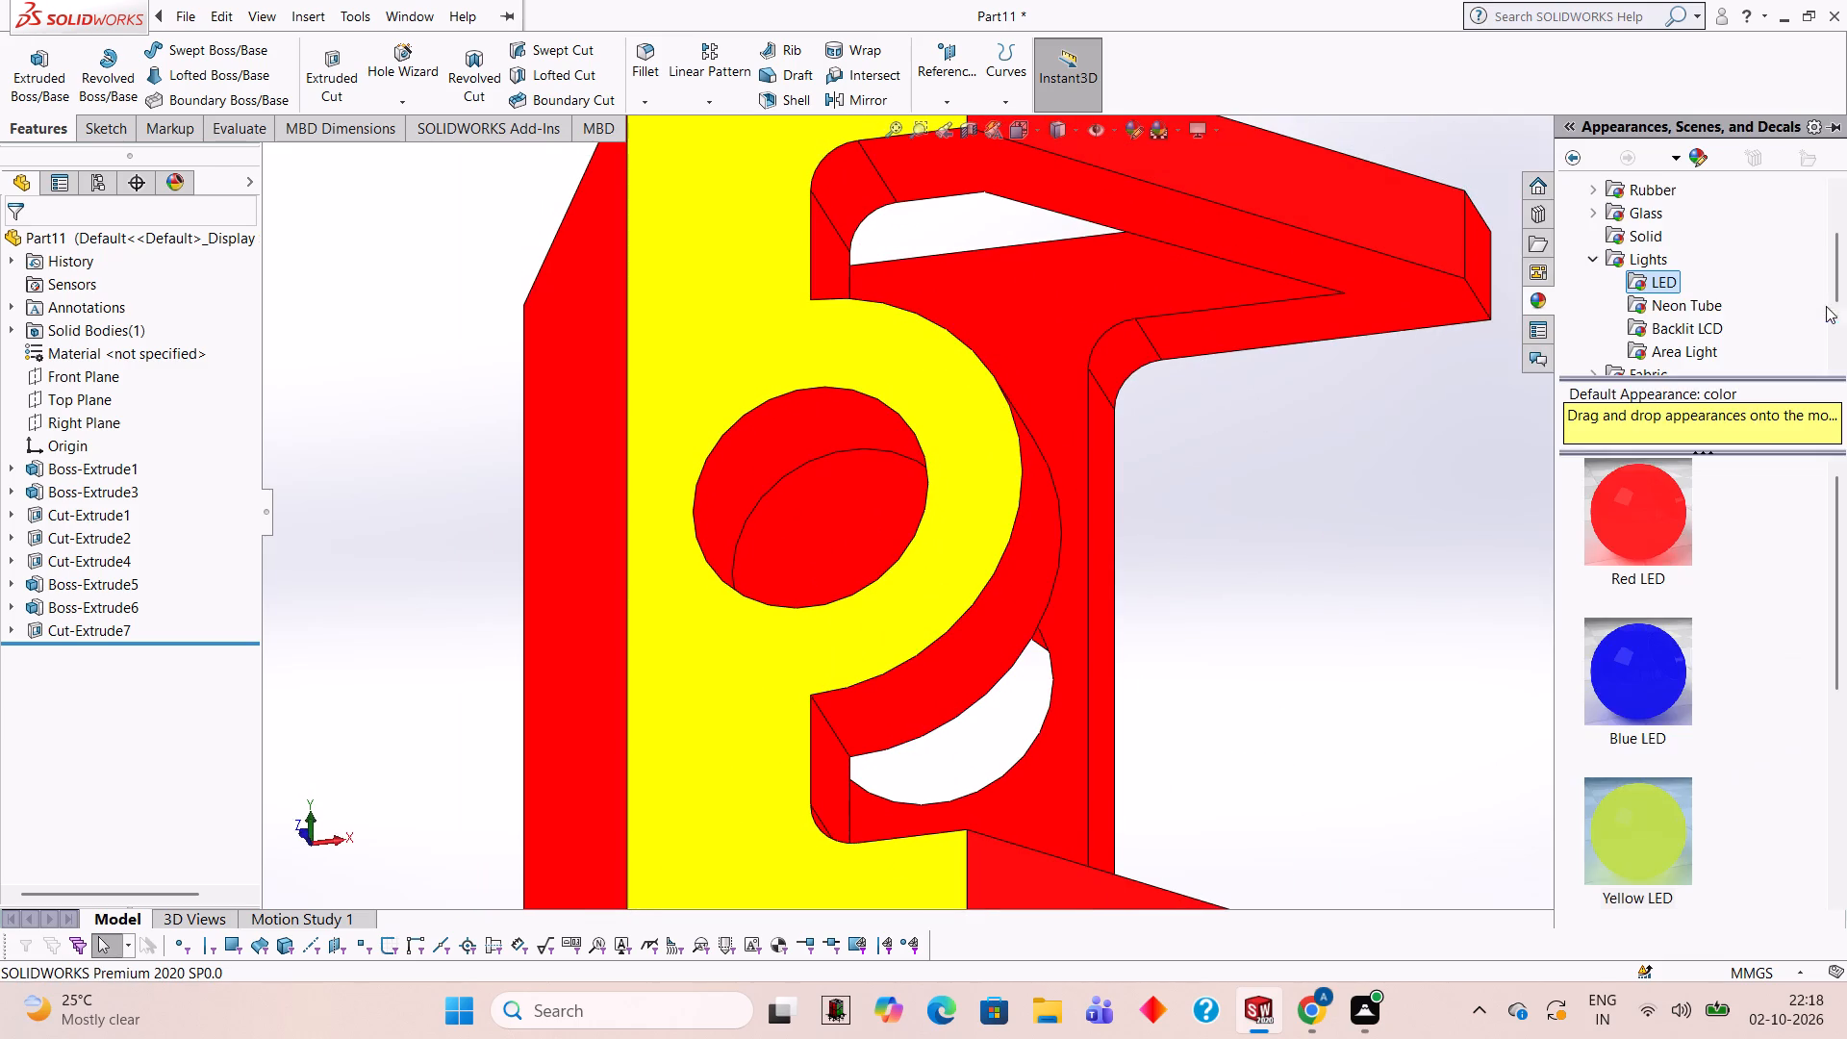
left_click_drag(1638, 645, 776, 414)
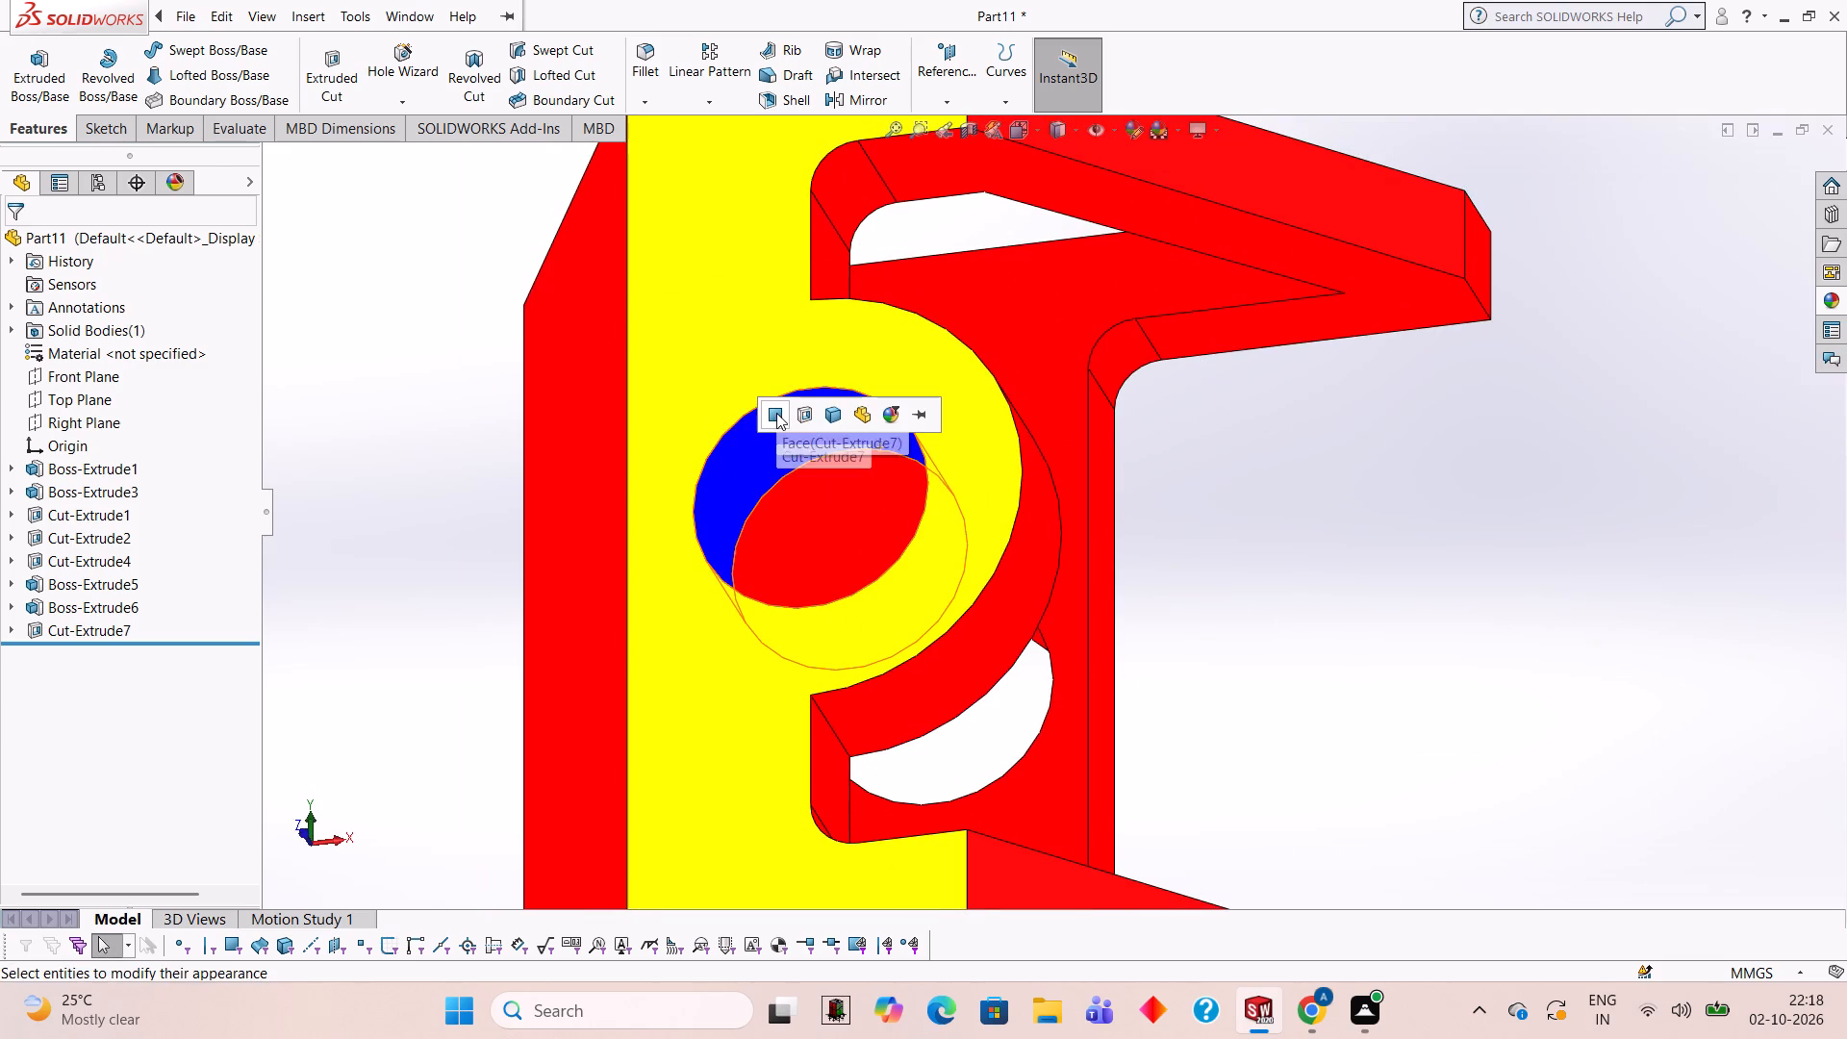
left_click(776, 413)
Apply the Yellow LED appearance to only the inner cylindrical face of the hole in the base web.
scroll(1079, 586, "up", 1)
middle_click(1079, 586)
scroll(1108, 592, "down", 1)
middle_click_drag(1108, 593, 858, 628)
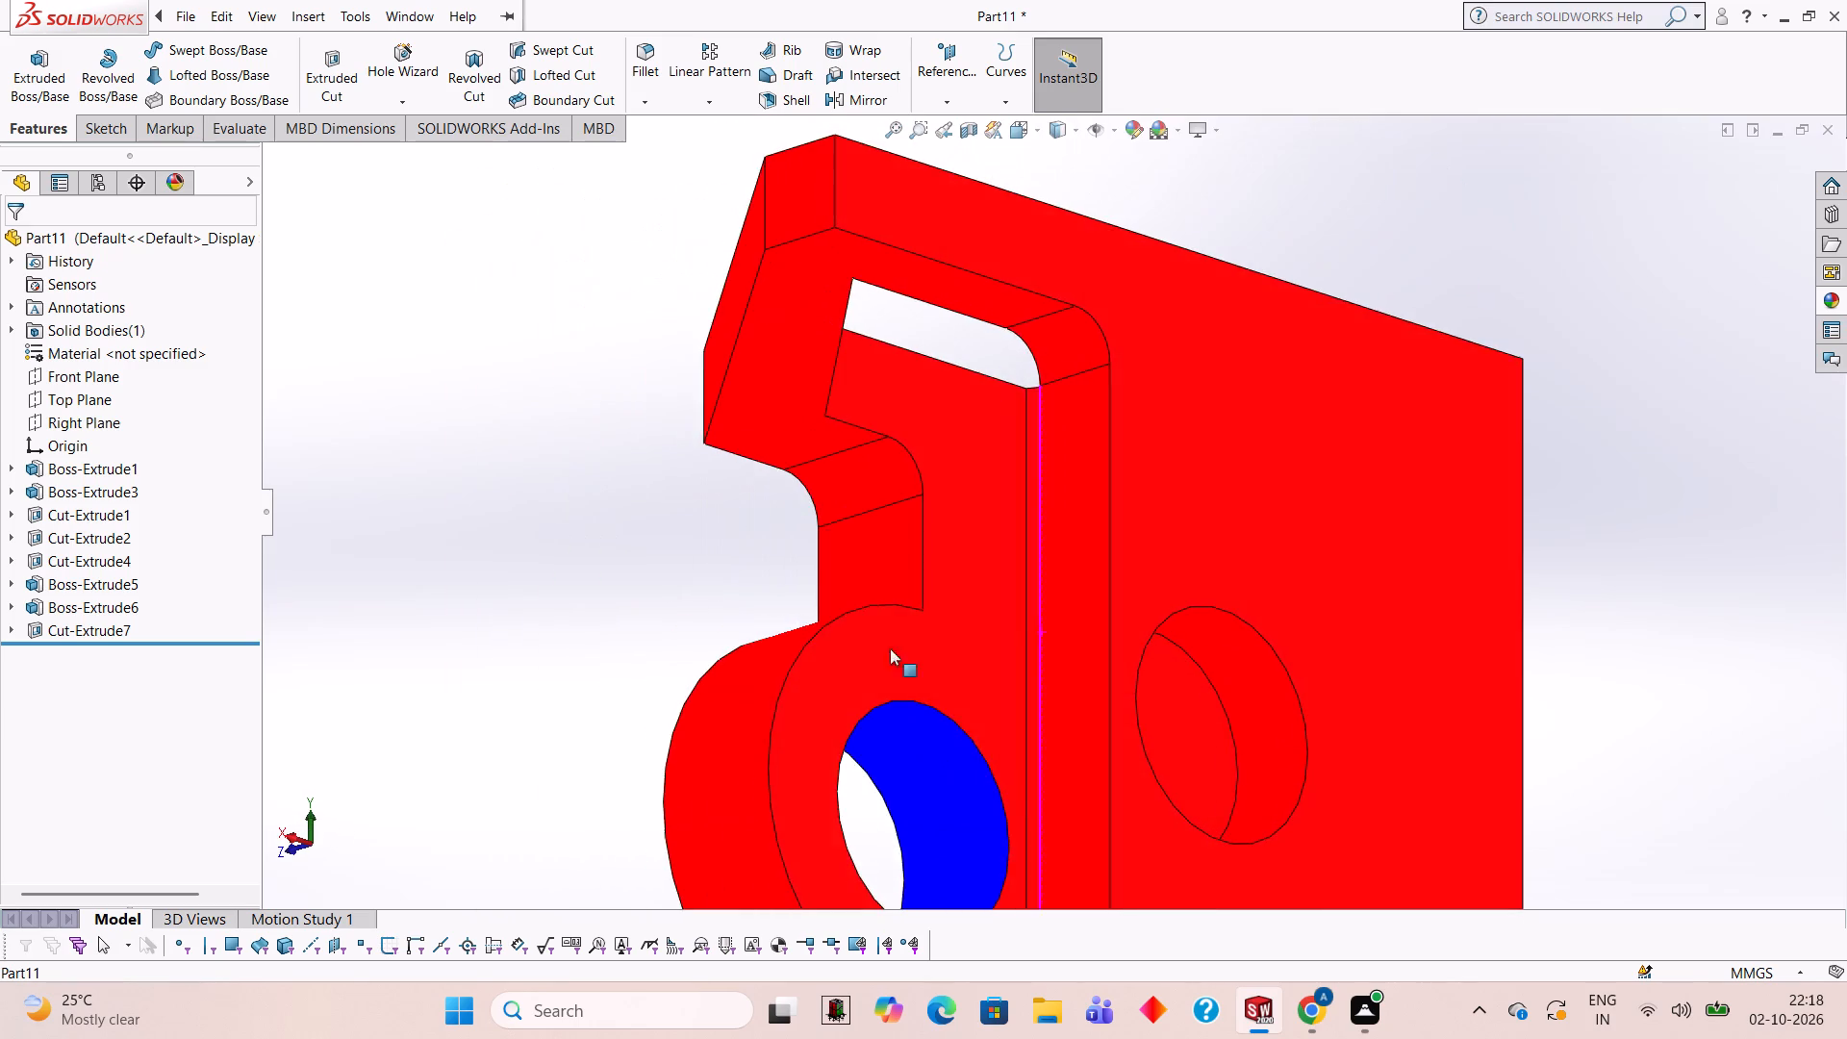
scroll(1213, 739, "up", 2)
scroll(1239, 738, "down", 2)
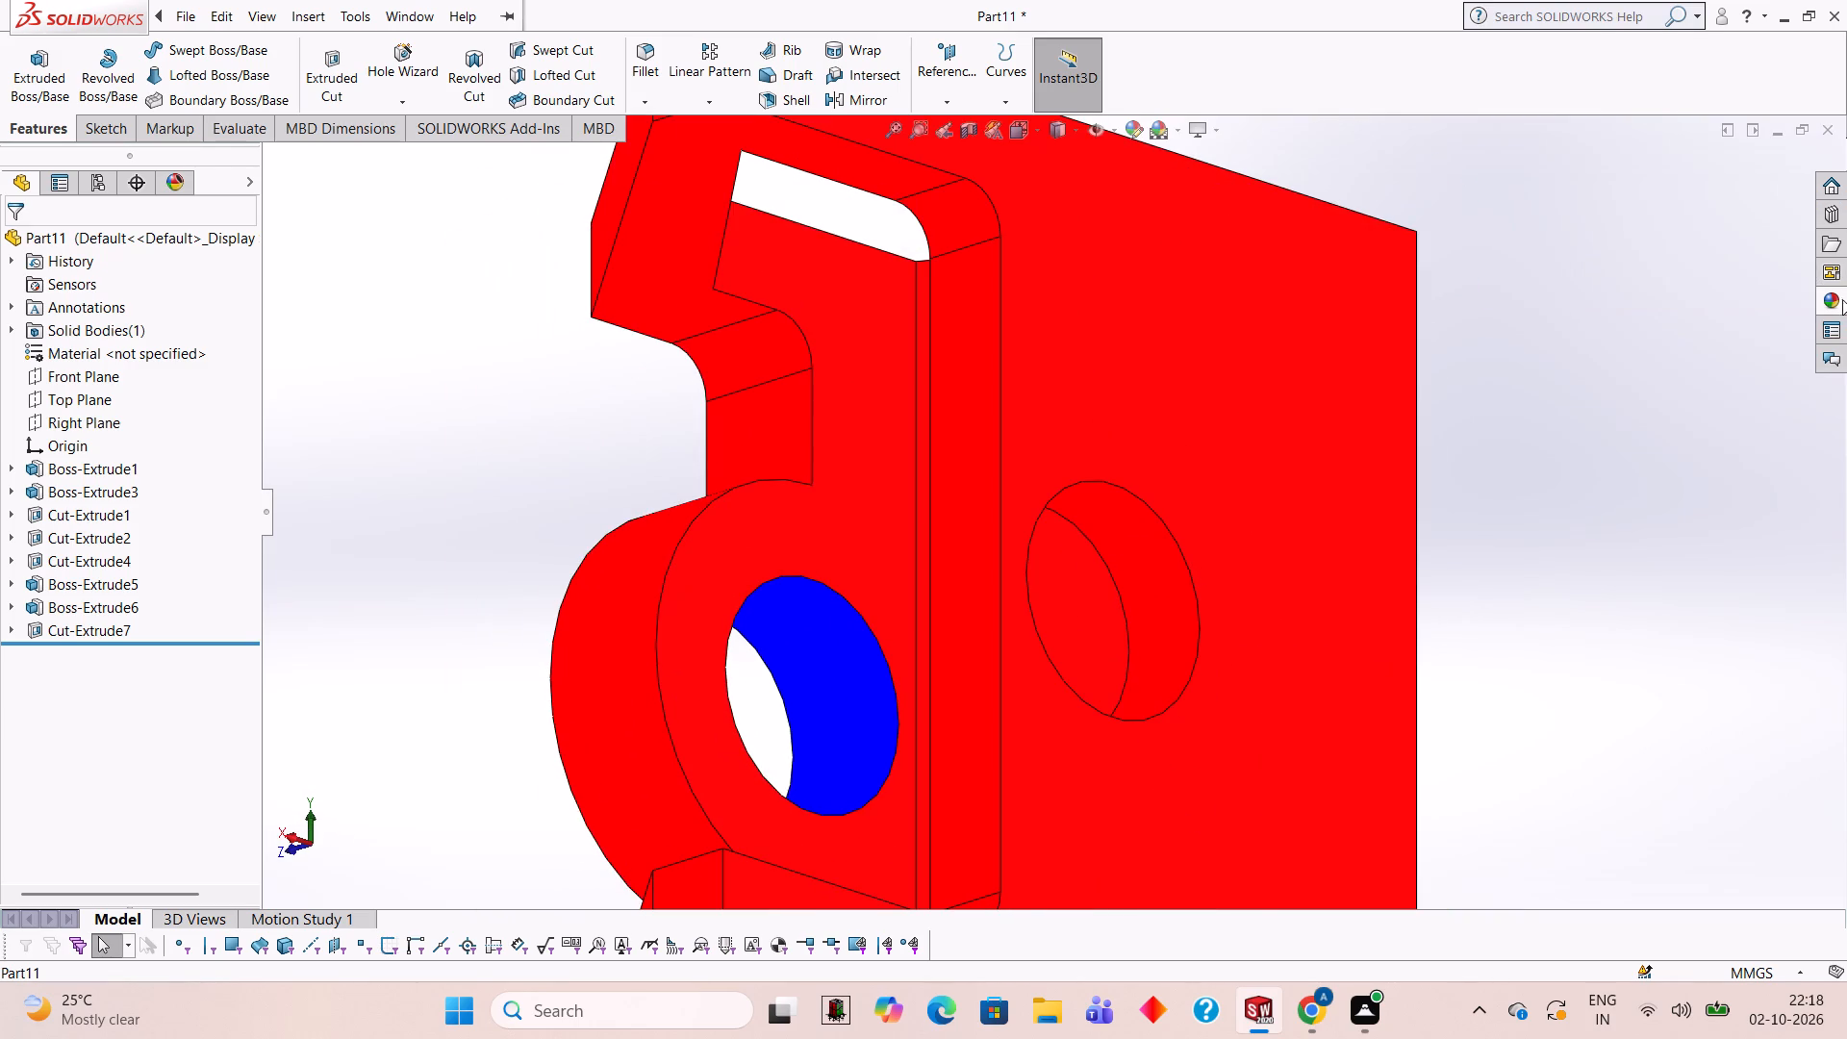
left_click(1832, 299)
left_click_drag(1630, 803, 1070, 570)
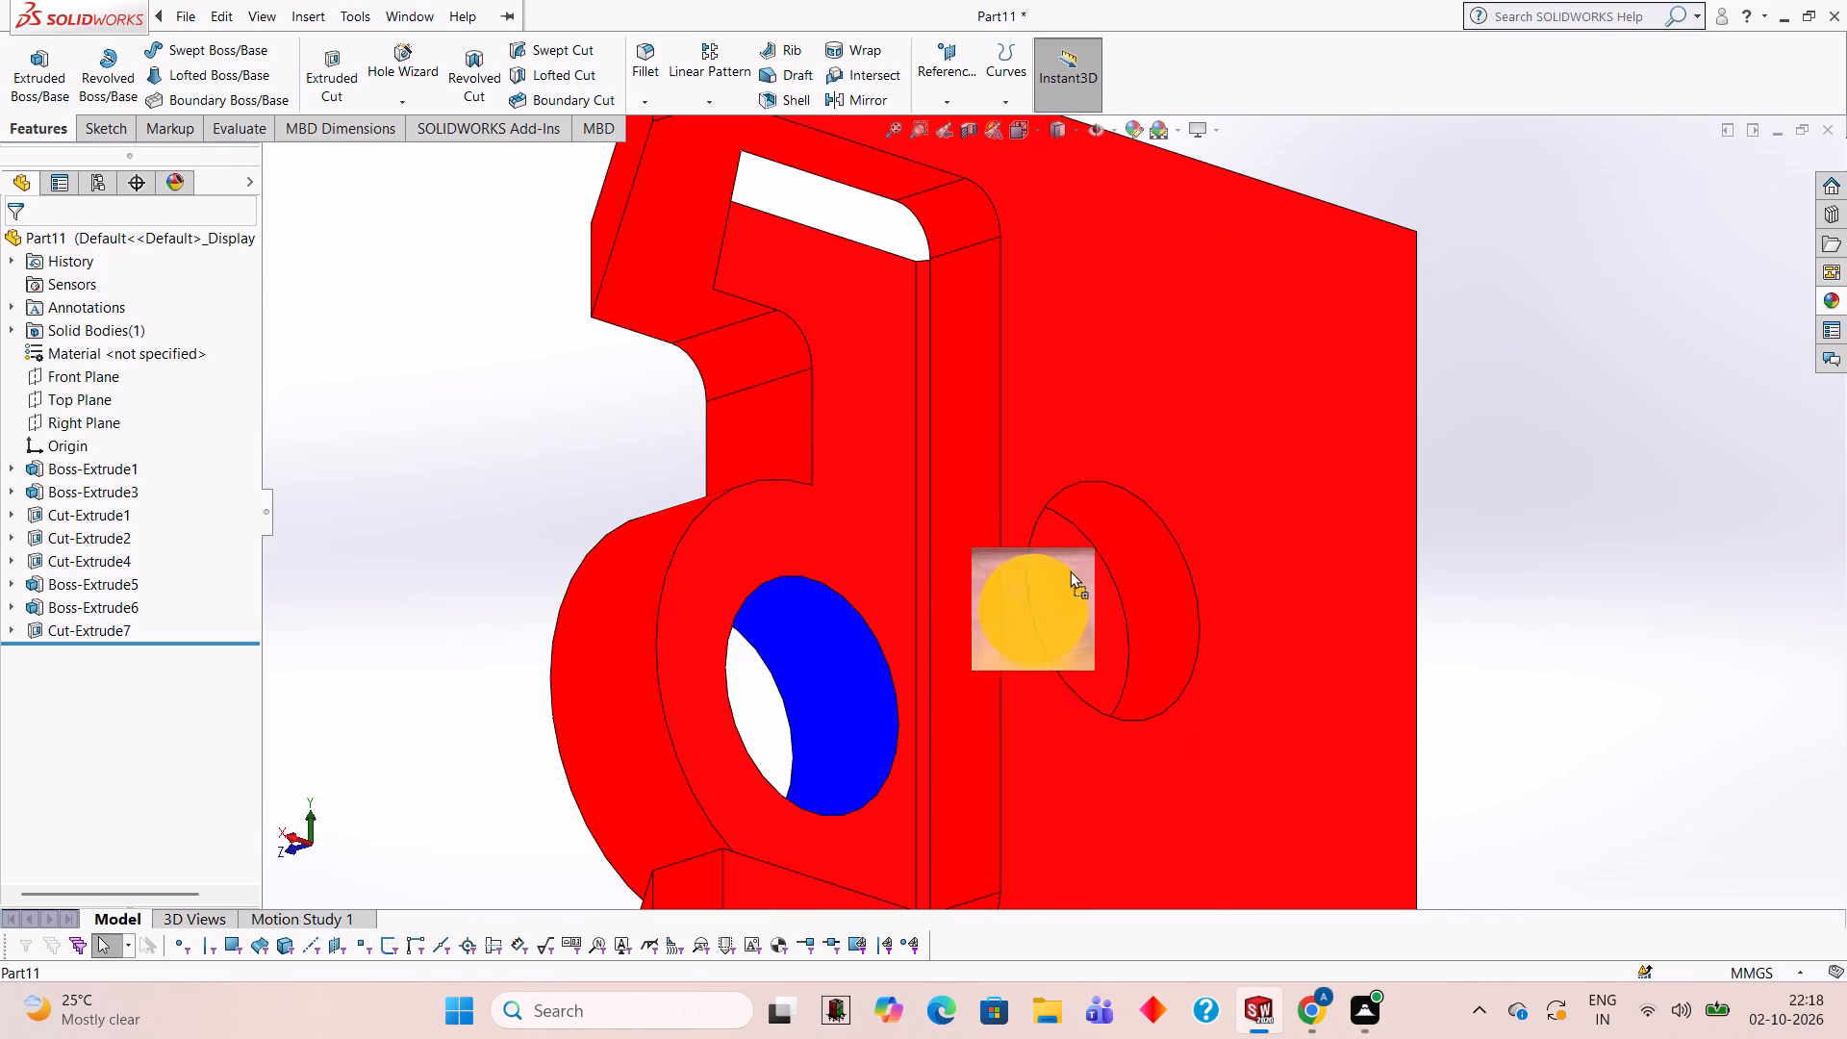
left_click_drag(1070, 570, 1153, 570)
left_click(1153, 570)
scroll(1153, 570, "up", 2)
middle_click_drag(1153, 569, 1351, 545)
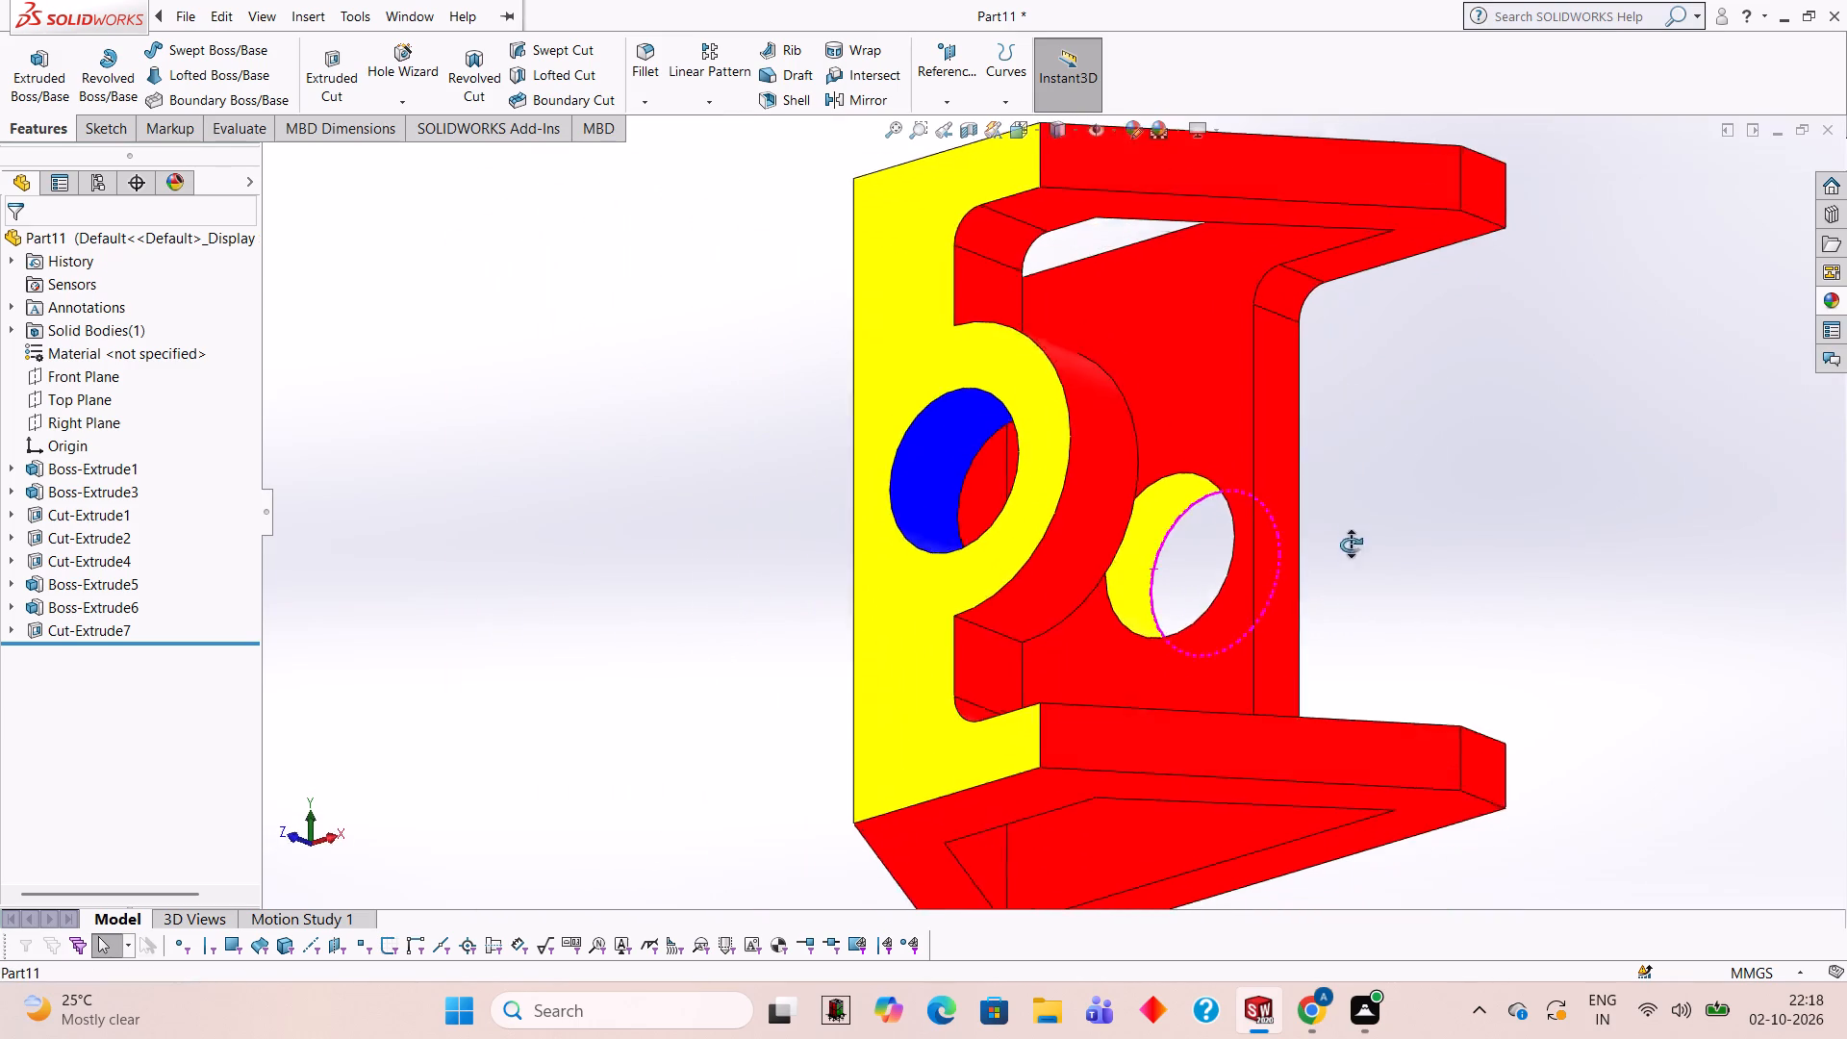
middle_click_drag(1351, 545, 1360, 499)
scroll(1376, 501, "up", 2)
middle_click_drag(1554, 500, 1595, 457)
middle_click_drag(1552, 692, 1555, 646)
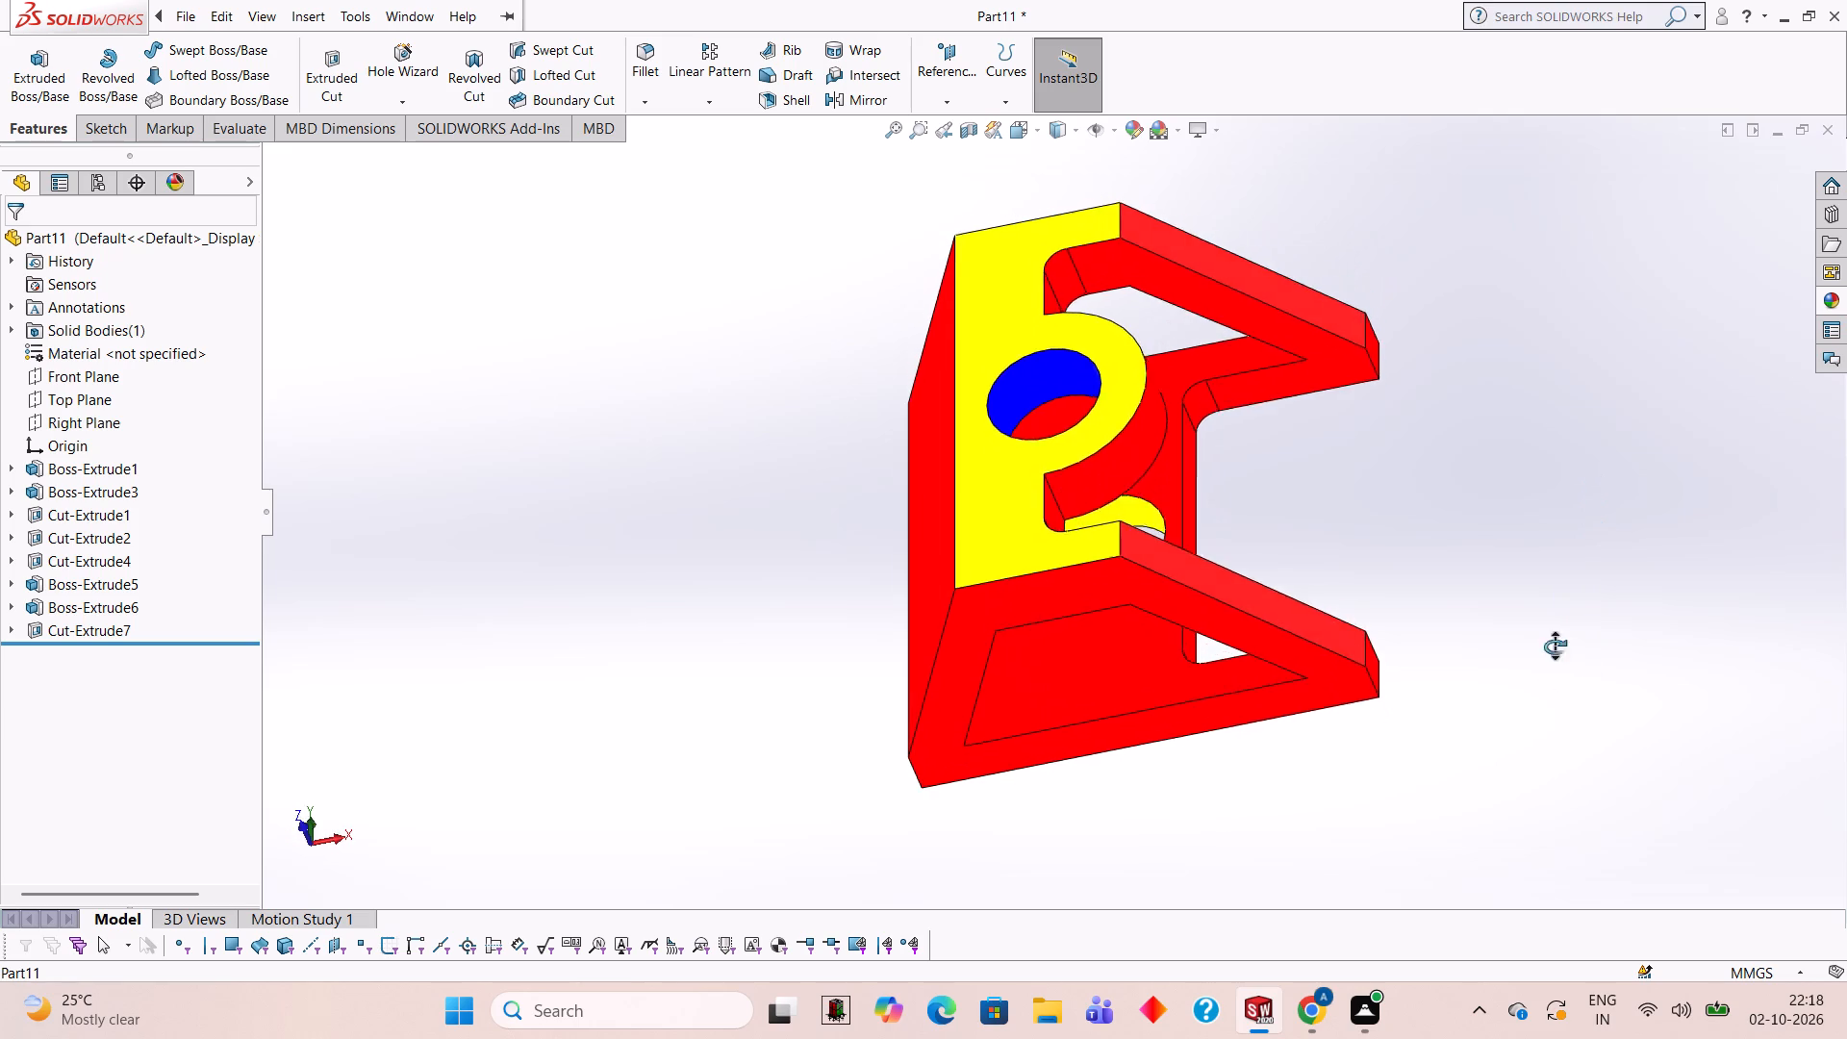
Apply the Green LED appearance to only the outer trapezoidal frame face of the lower side plate.
middle_click_drag(1555, 646, 1607, 521)
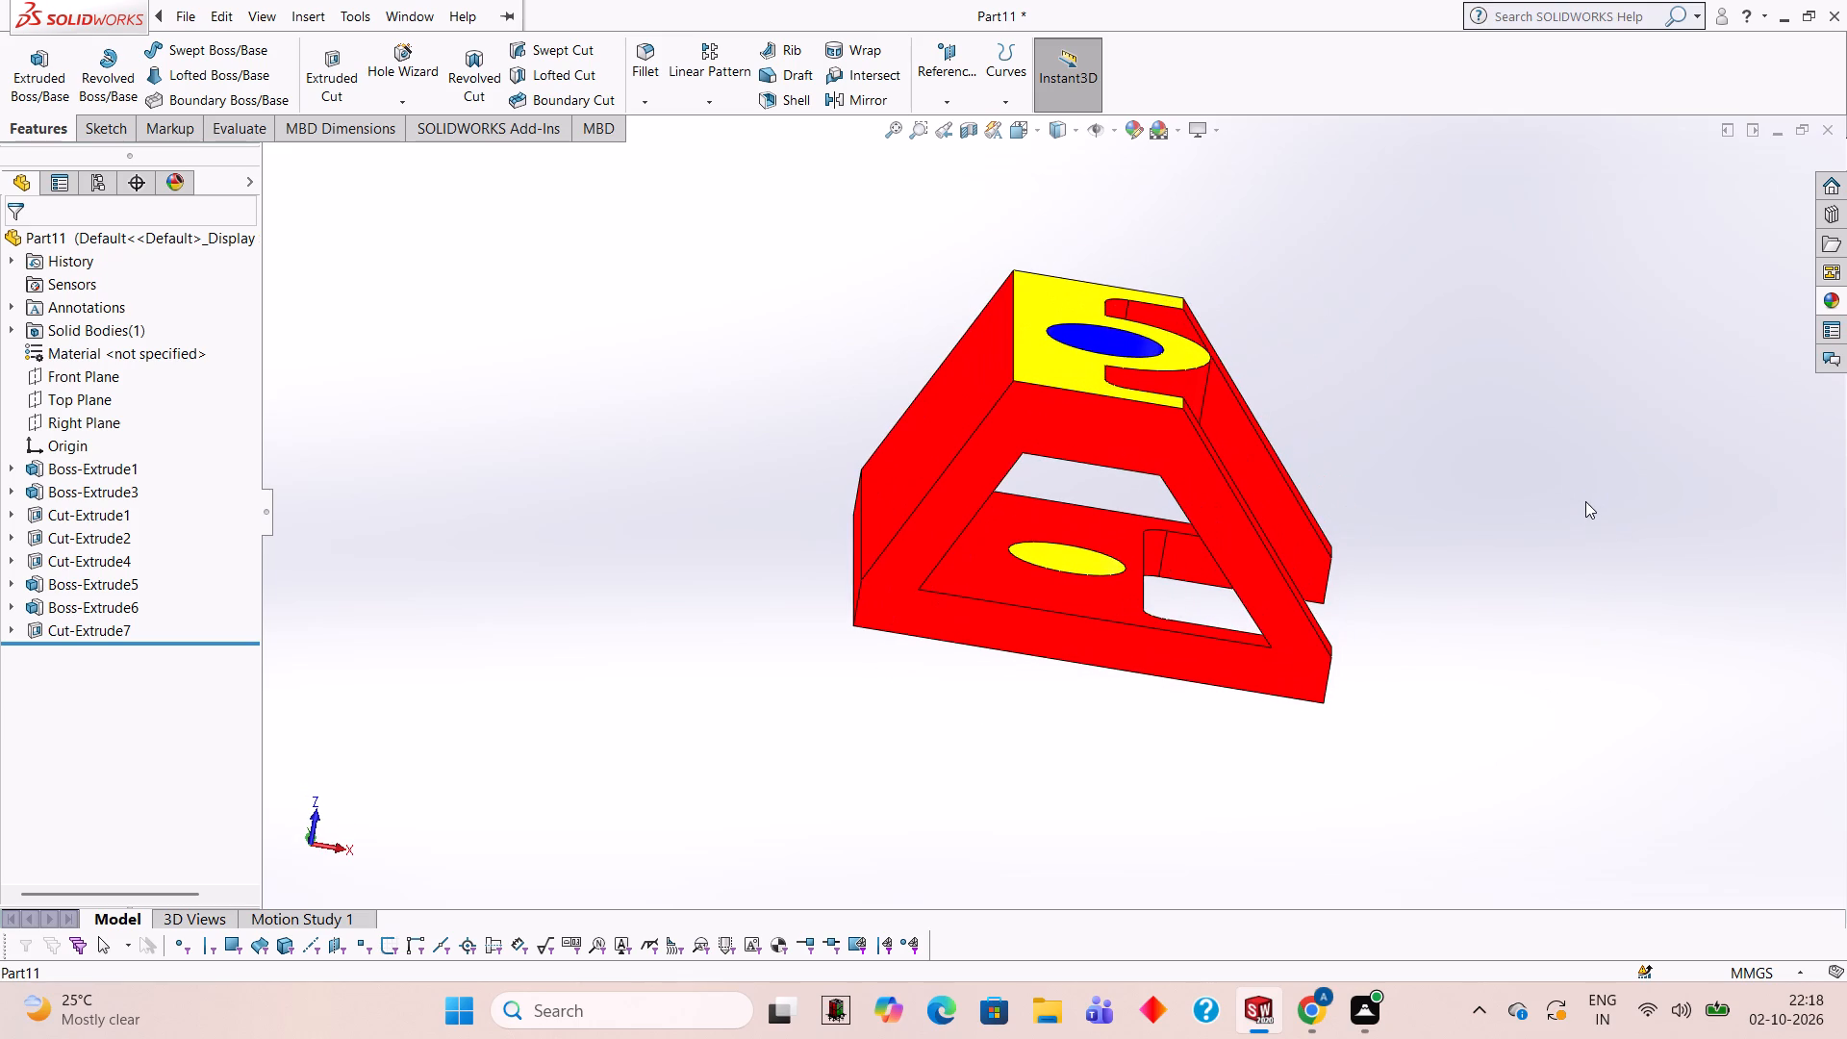
middle_click_drag(1354, 500, 1348, 610)
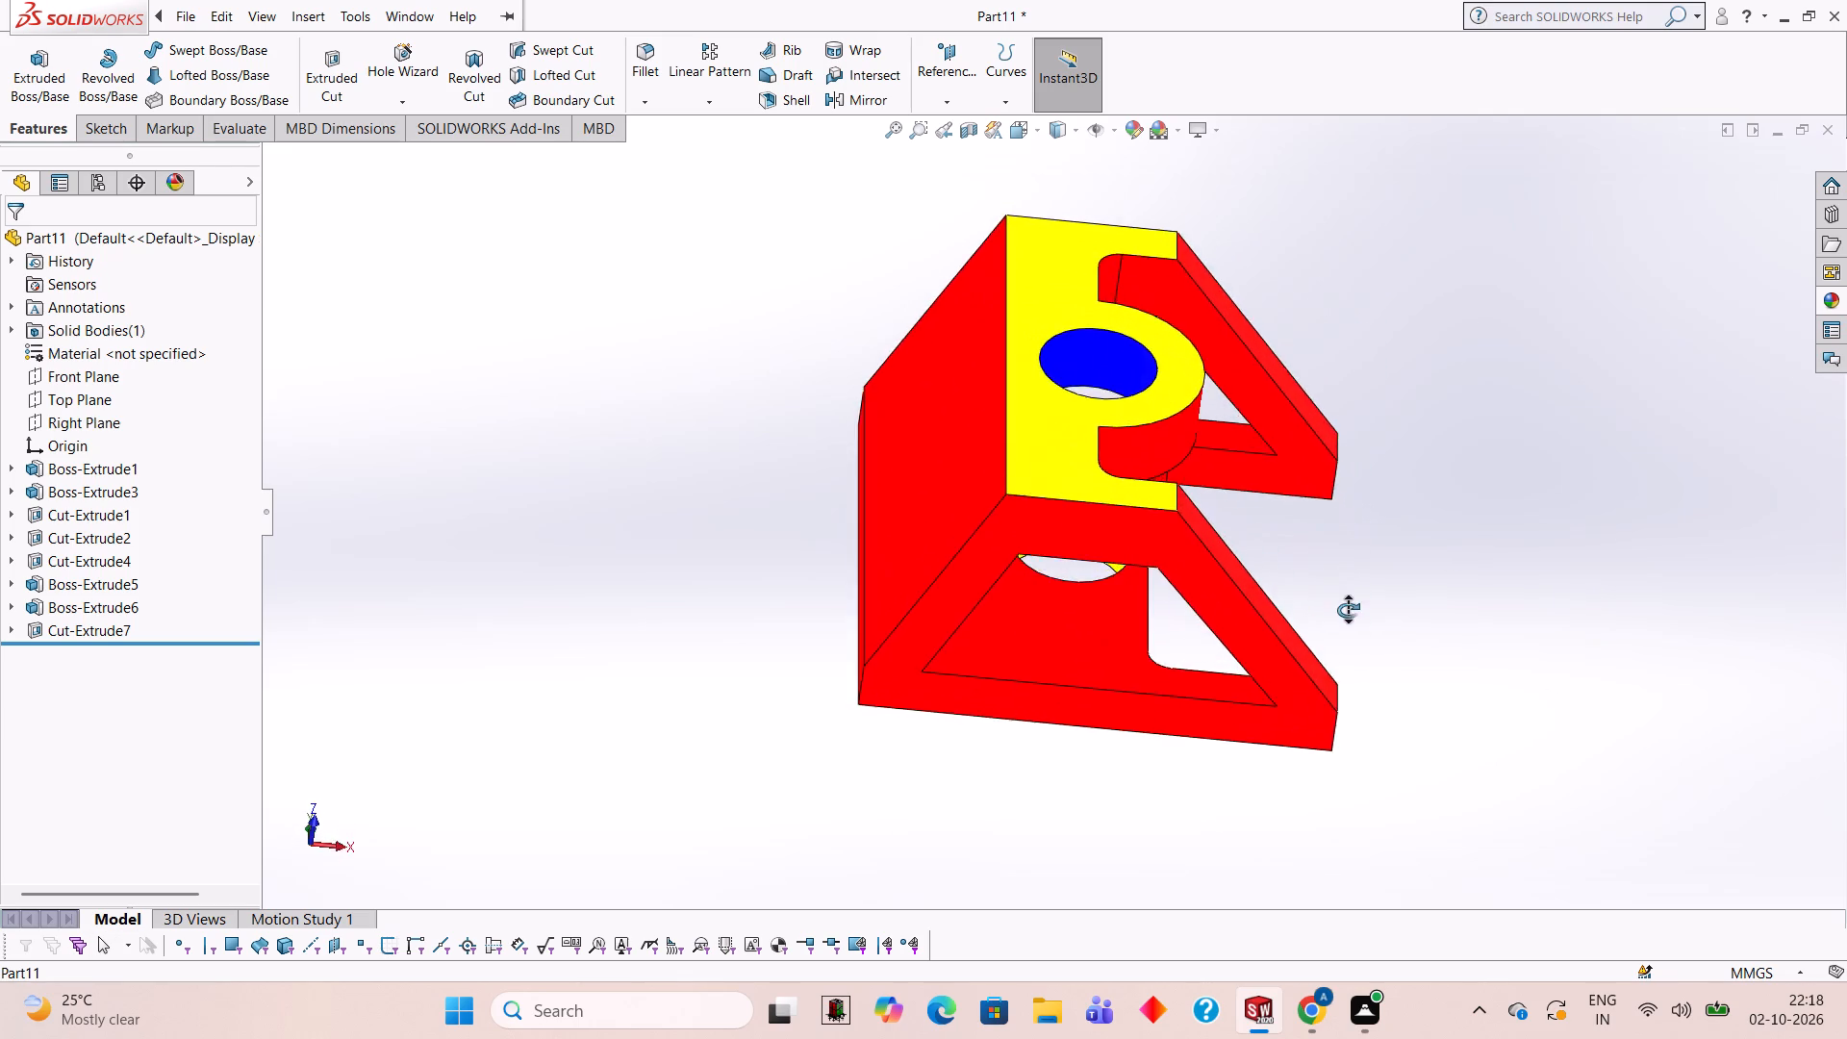
middle_click_drag(1348, 610, 1281, 577)
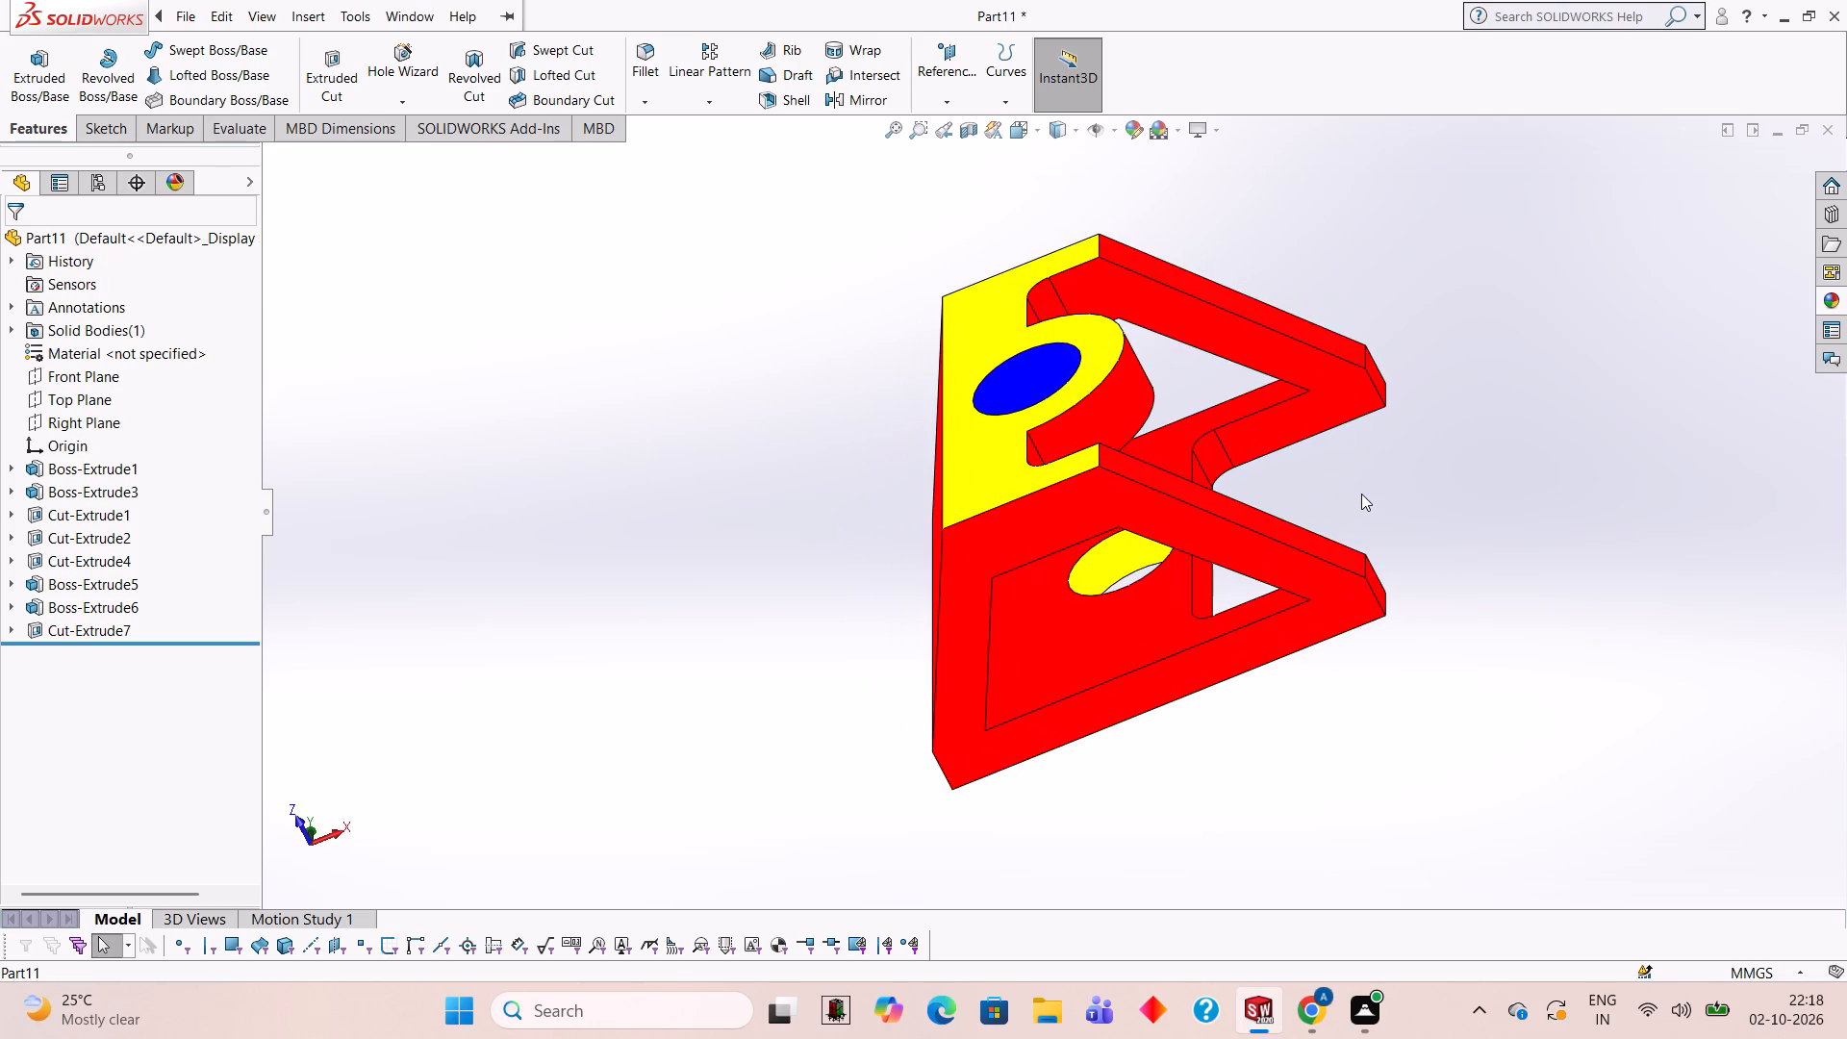
left_click(1836, 302)
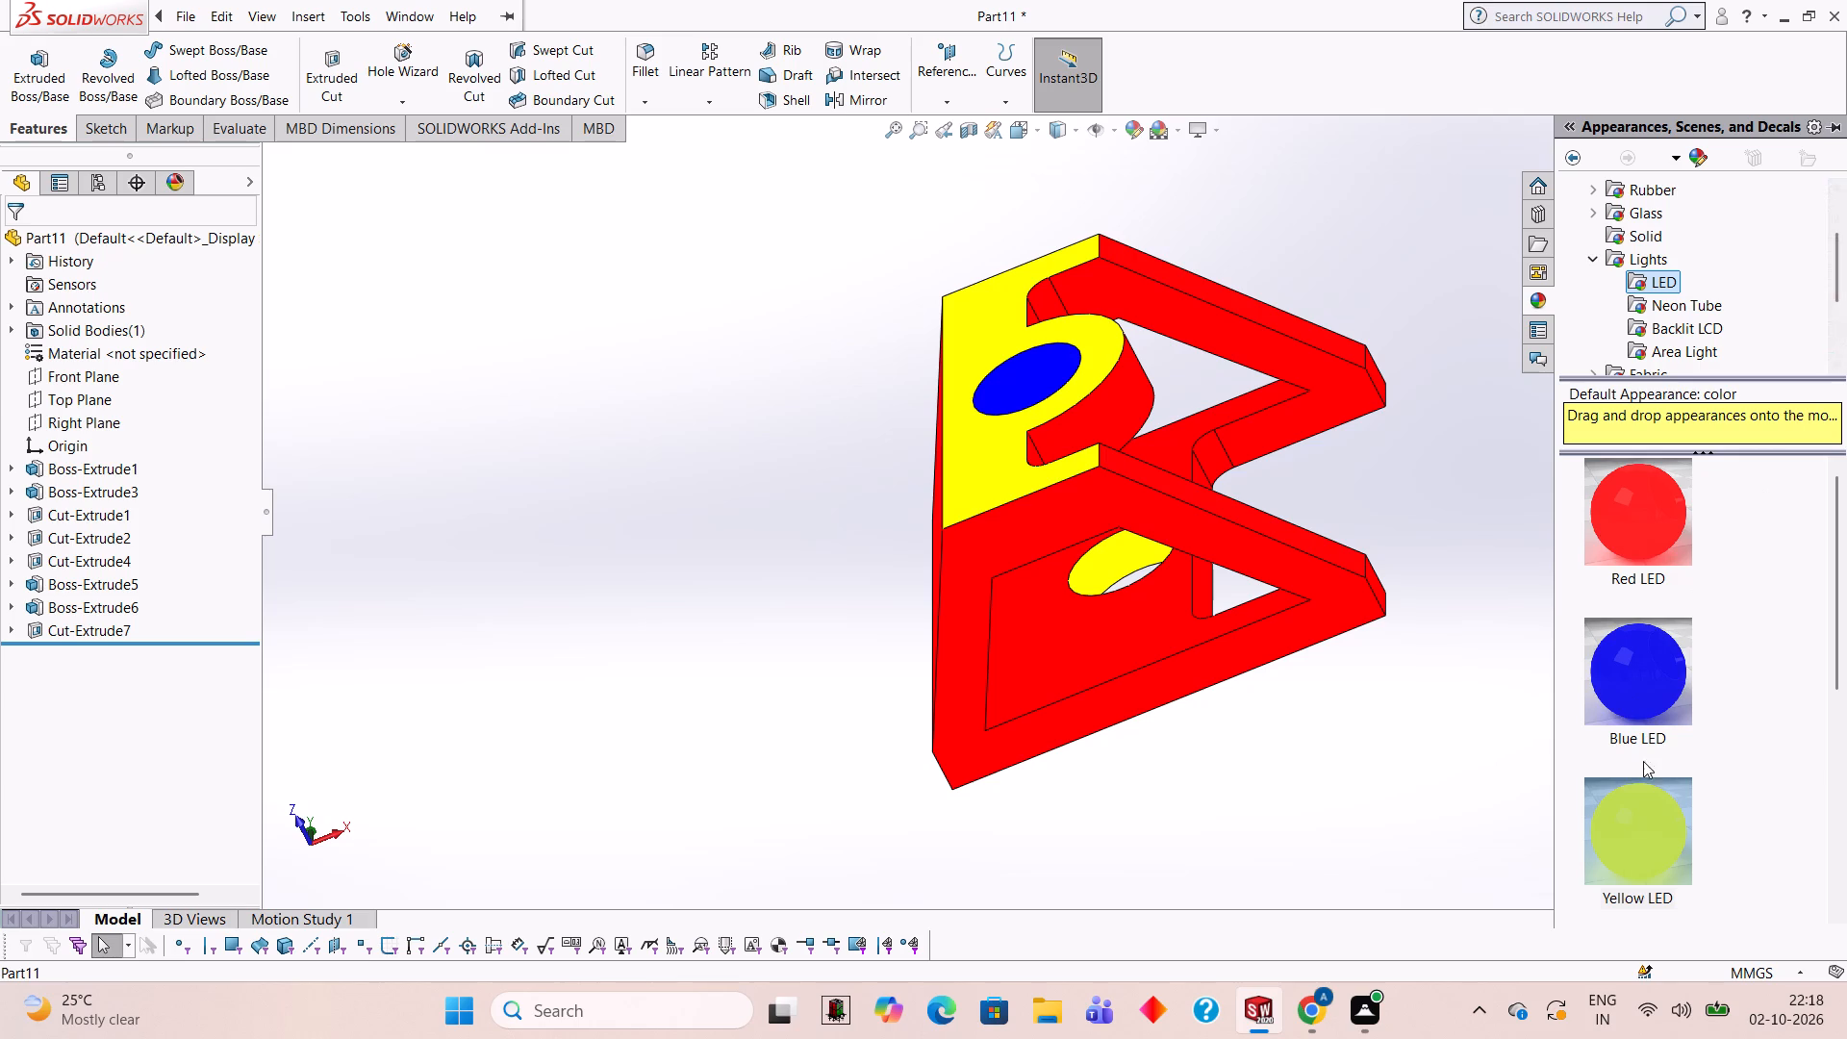
scroll(1603, 792, "down", 1)
left_click_drag(1640, 731, 1118, 700)
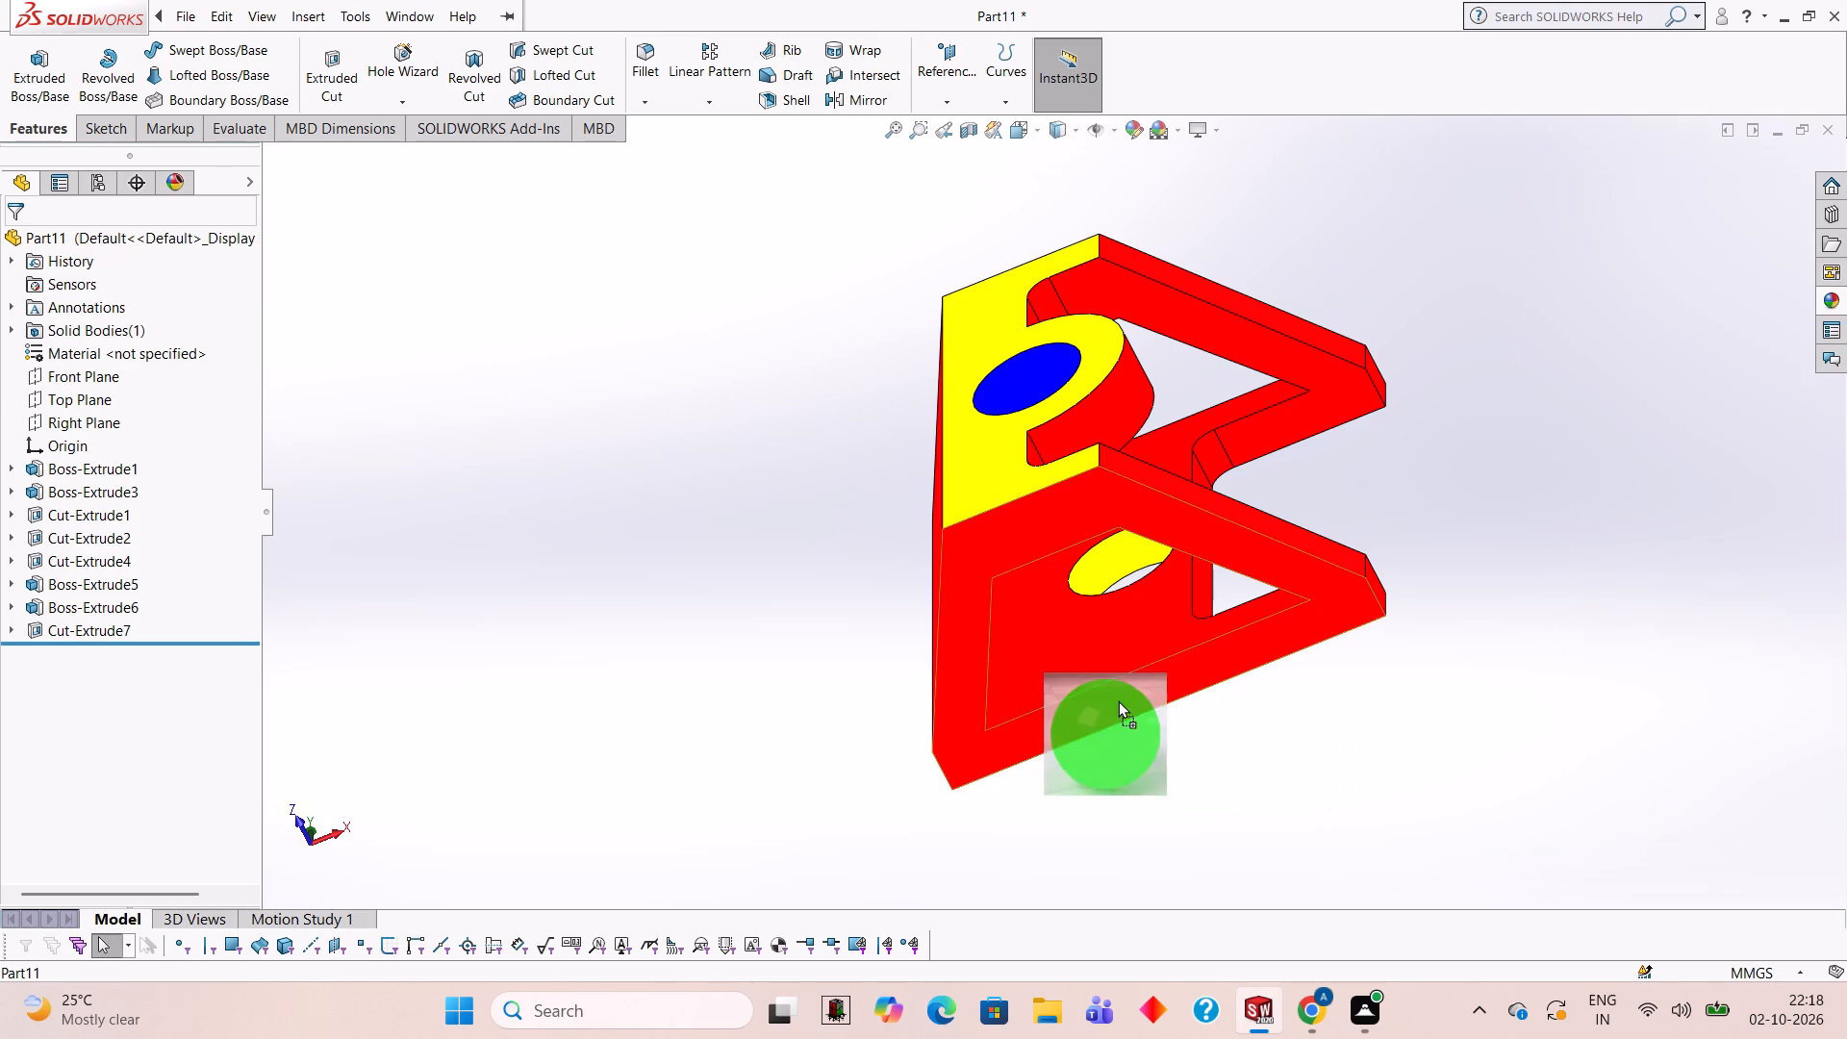
left_click_drag(1118, 700, 991, 513)
left_click(991, 513)
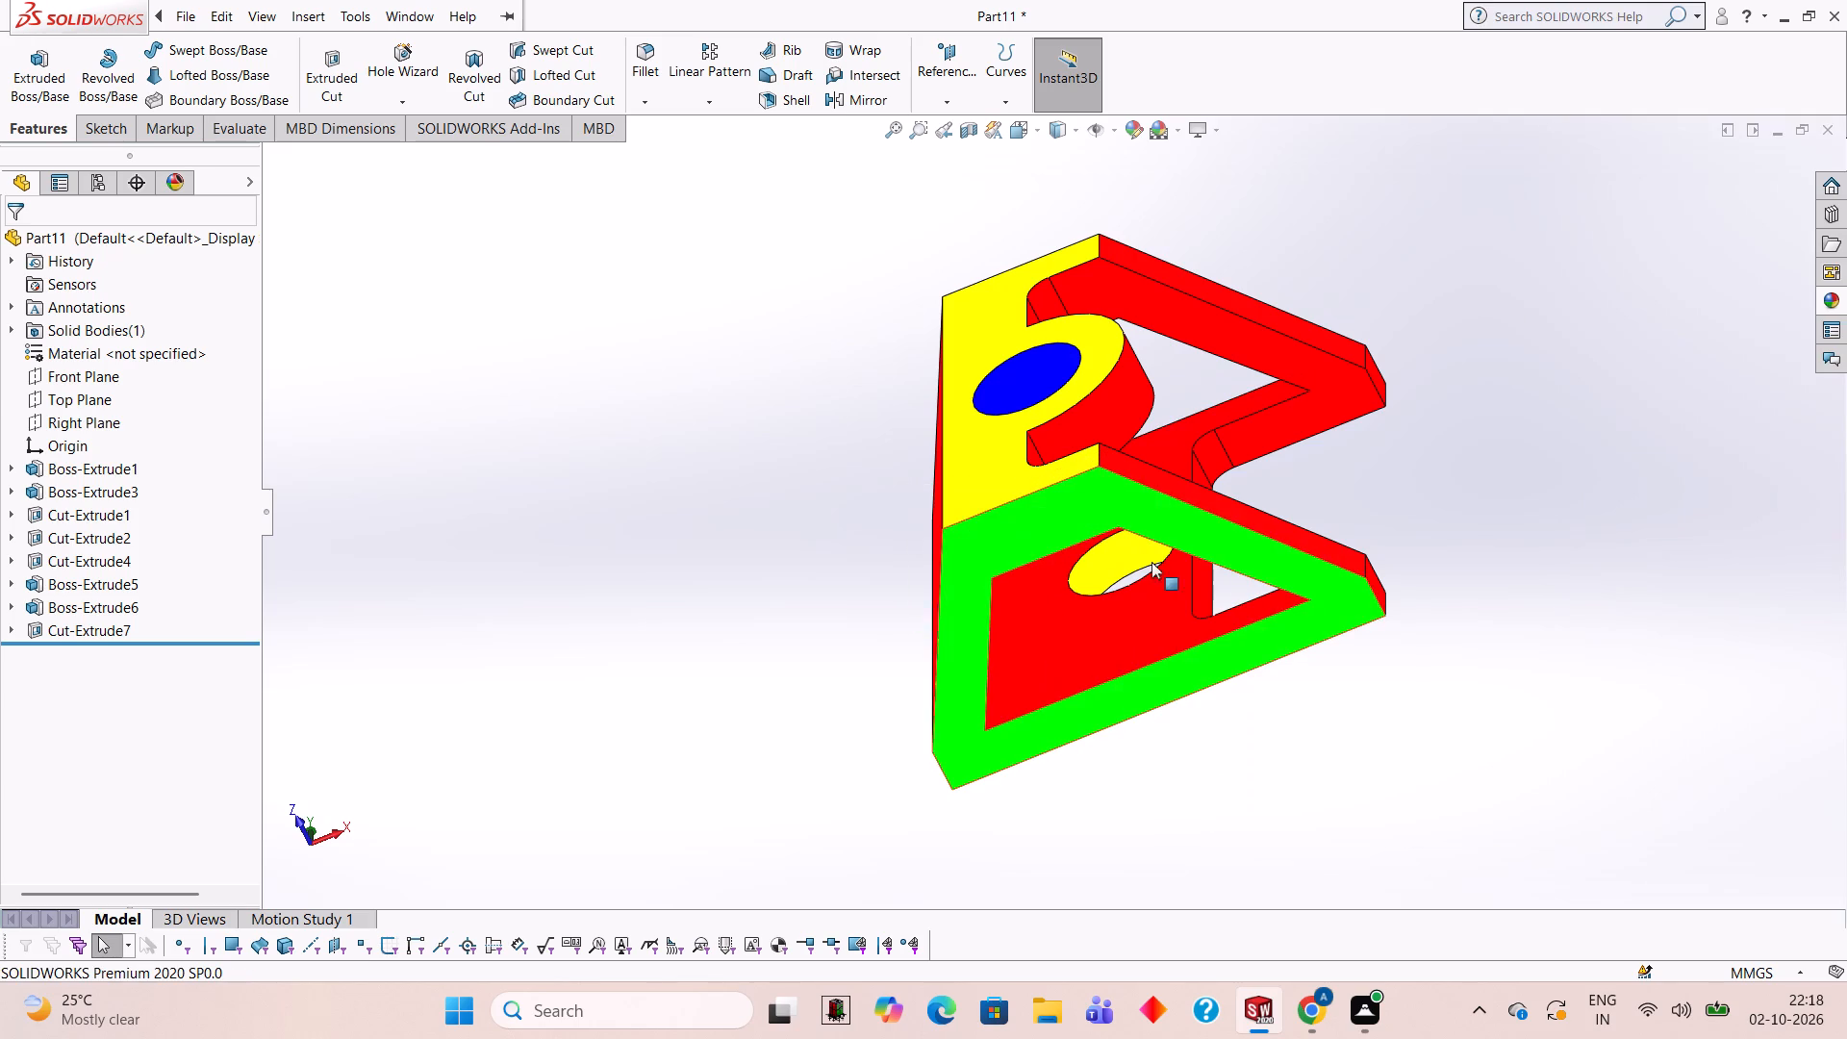
Apply the Green LED appearance to only the outer trapezoidal frame face of the opposite, upper side plate.
middle_click_drag(1645, 374, 1411, 825)
middle_click_drag(1430, 315, 1399, 709)
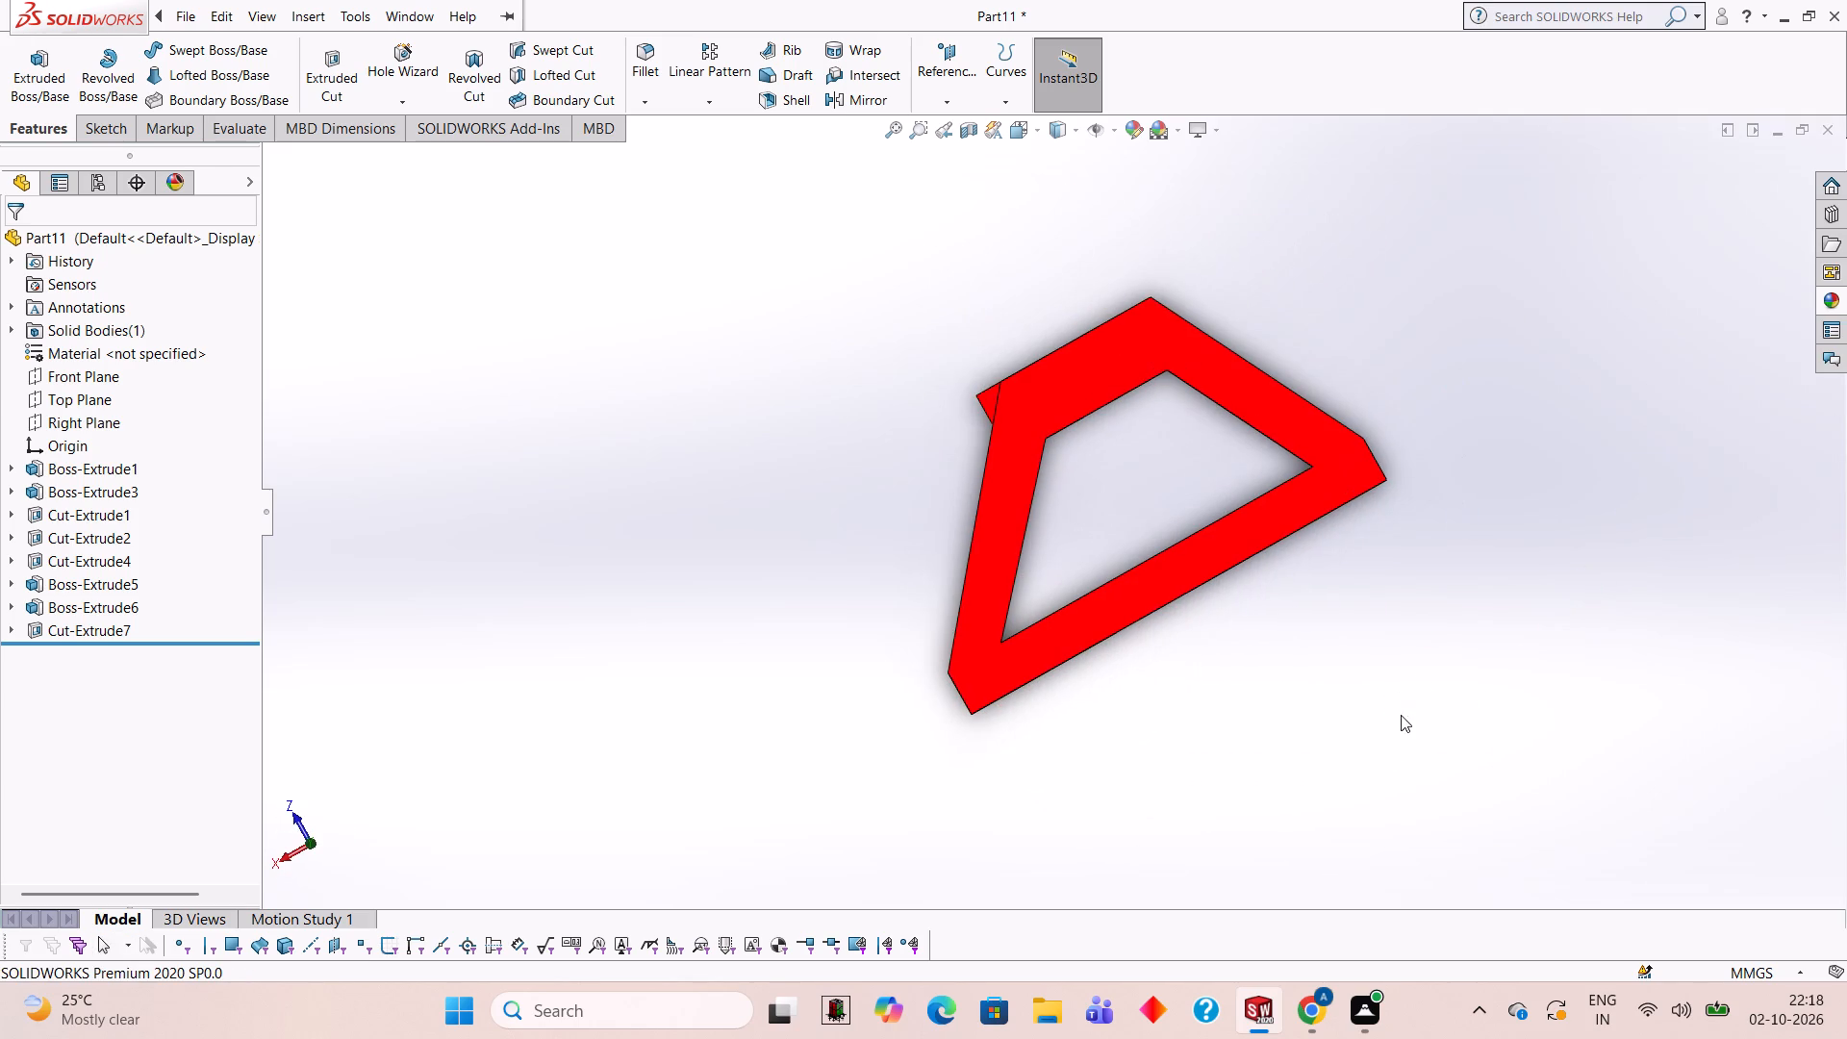
left_click(1836, 300)
left_click_drag(1665, 738, 1586, 703)
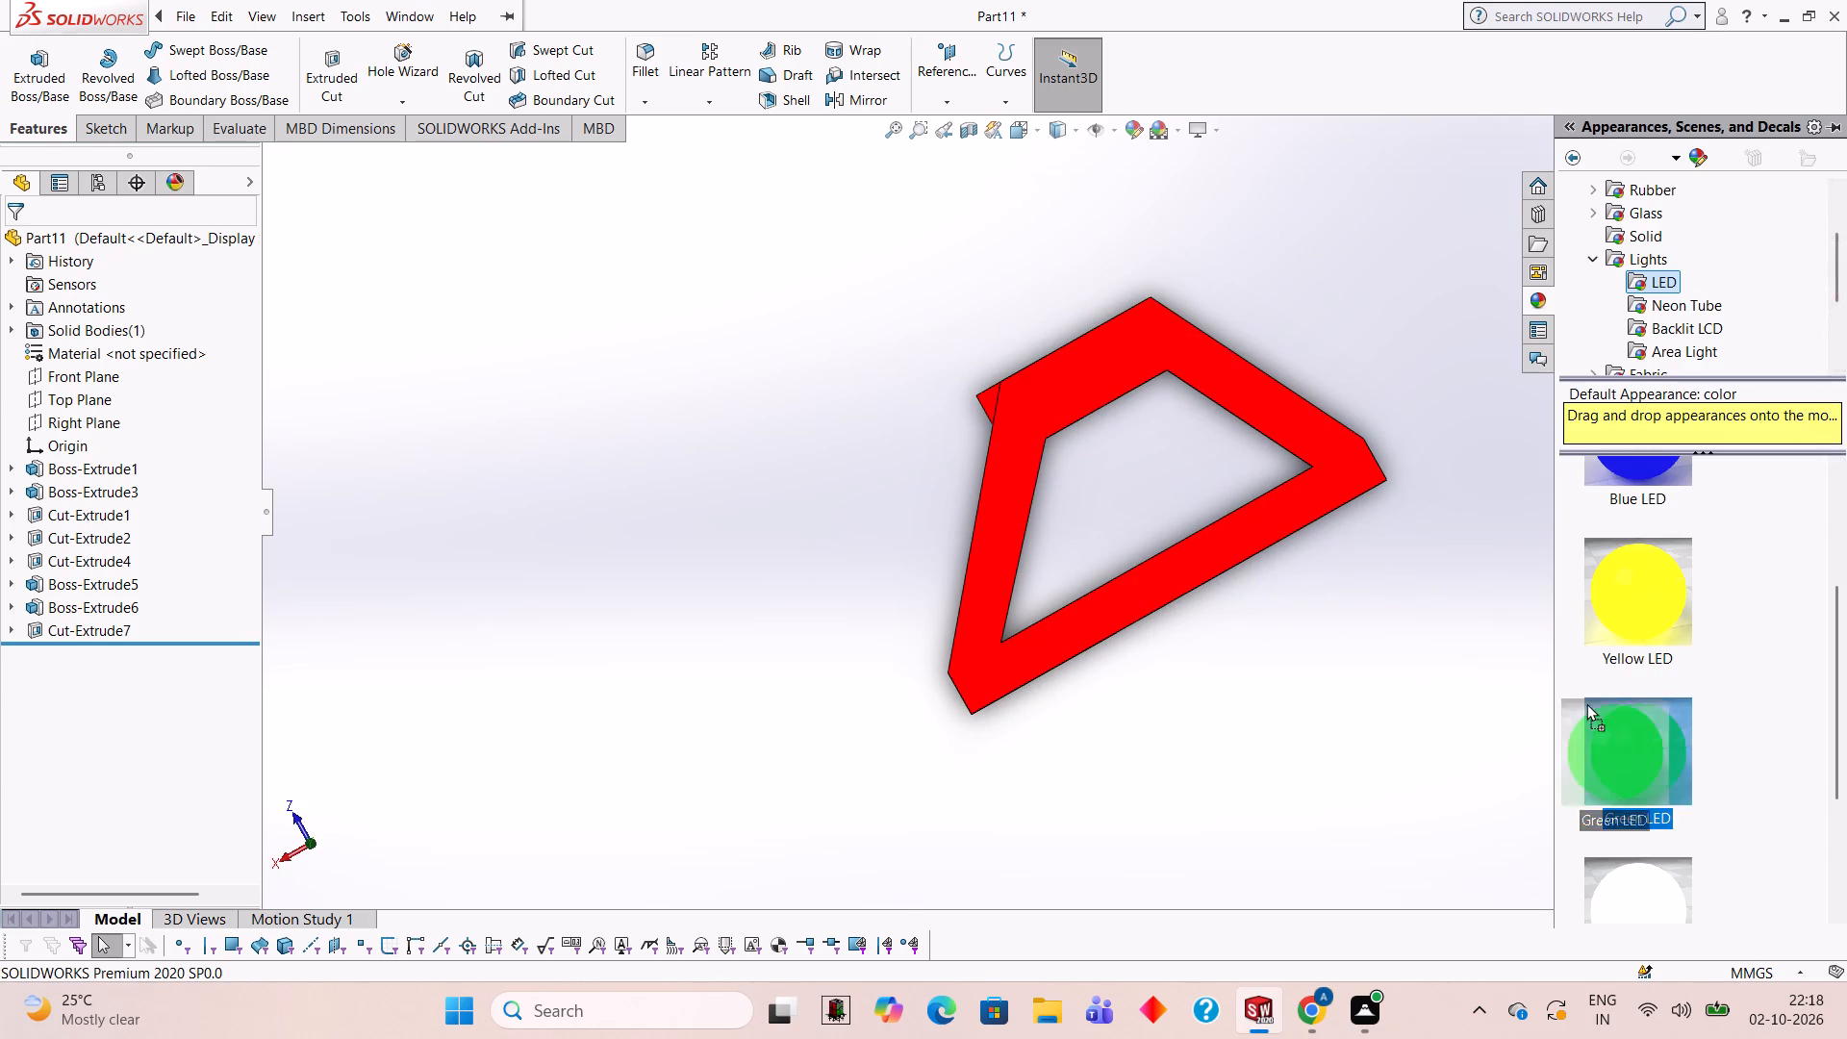
left_click_drag(1586, 703, 1178, 327)
left_click(1174, 326)
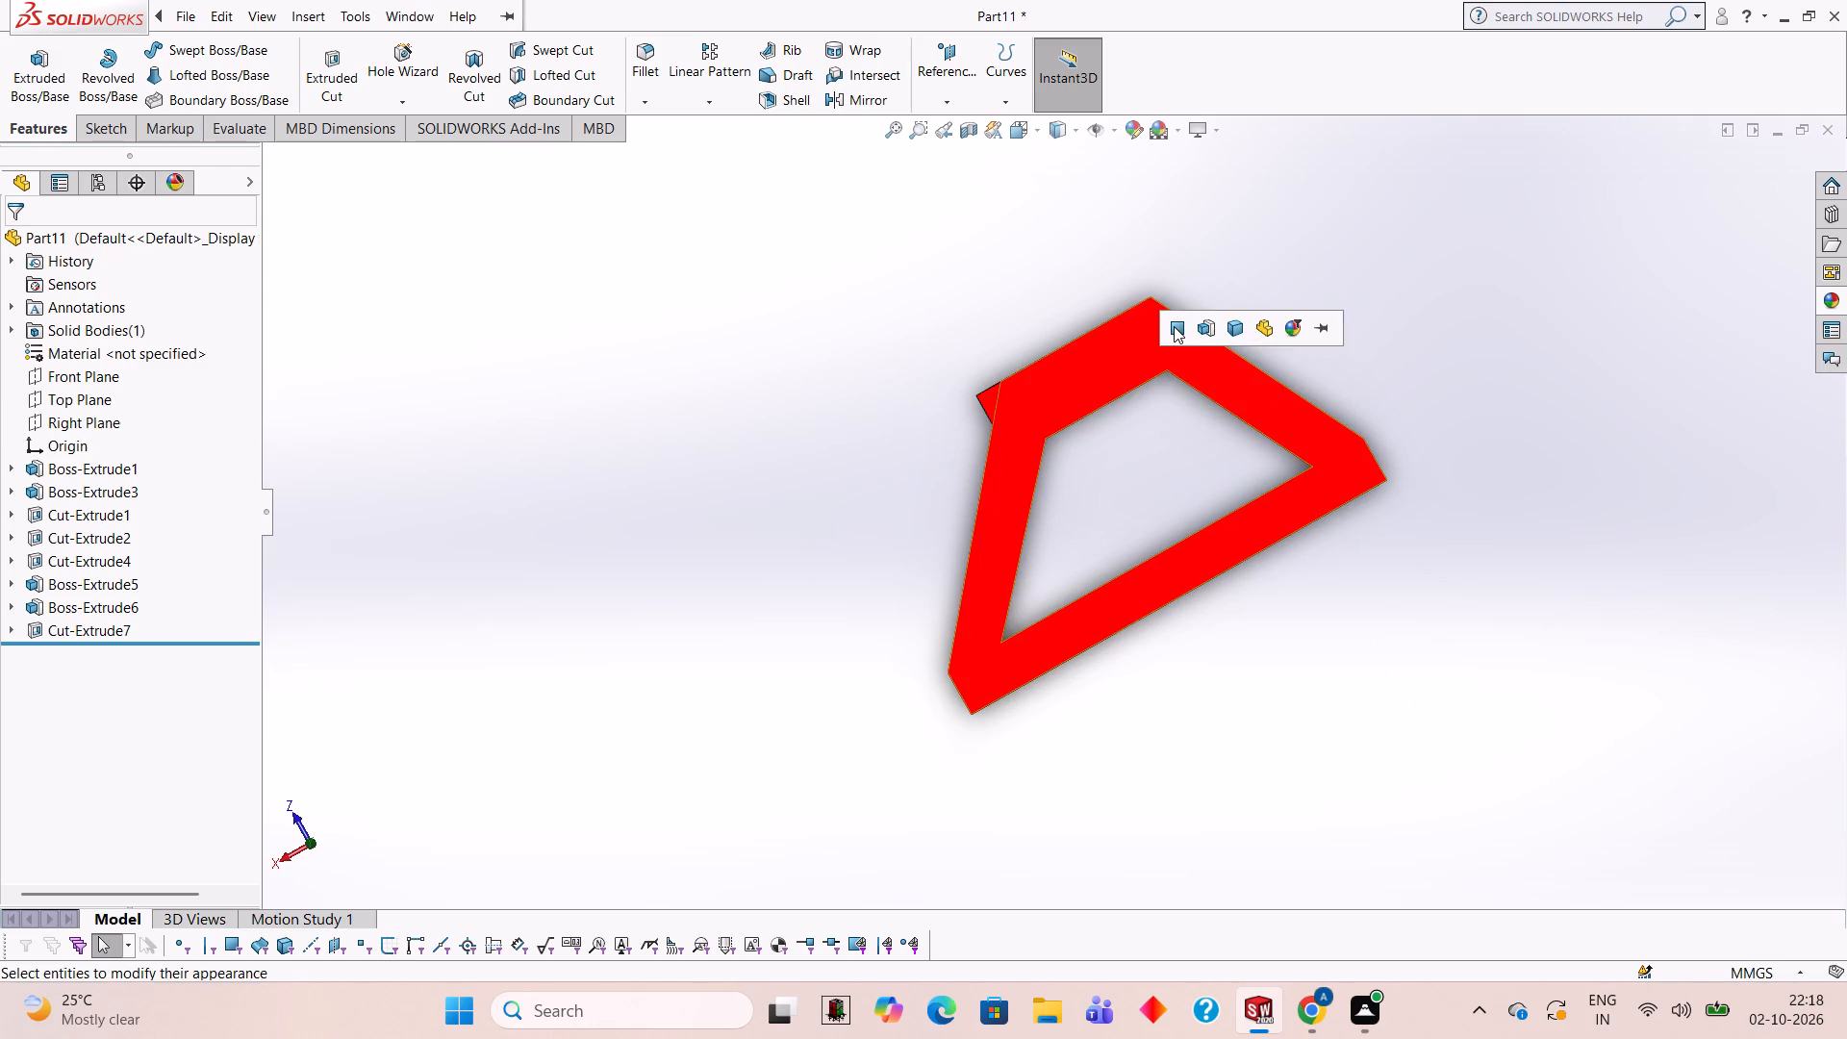
Examine the coloured part from several directions, including both side plates, the boss and the web hole.
middle_click_drag(1332, 467, 1427, 465)
scroll(1427, 459, "up", 2)
middle_click_drag(1448, 477, 1561, 461)
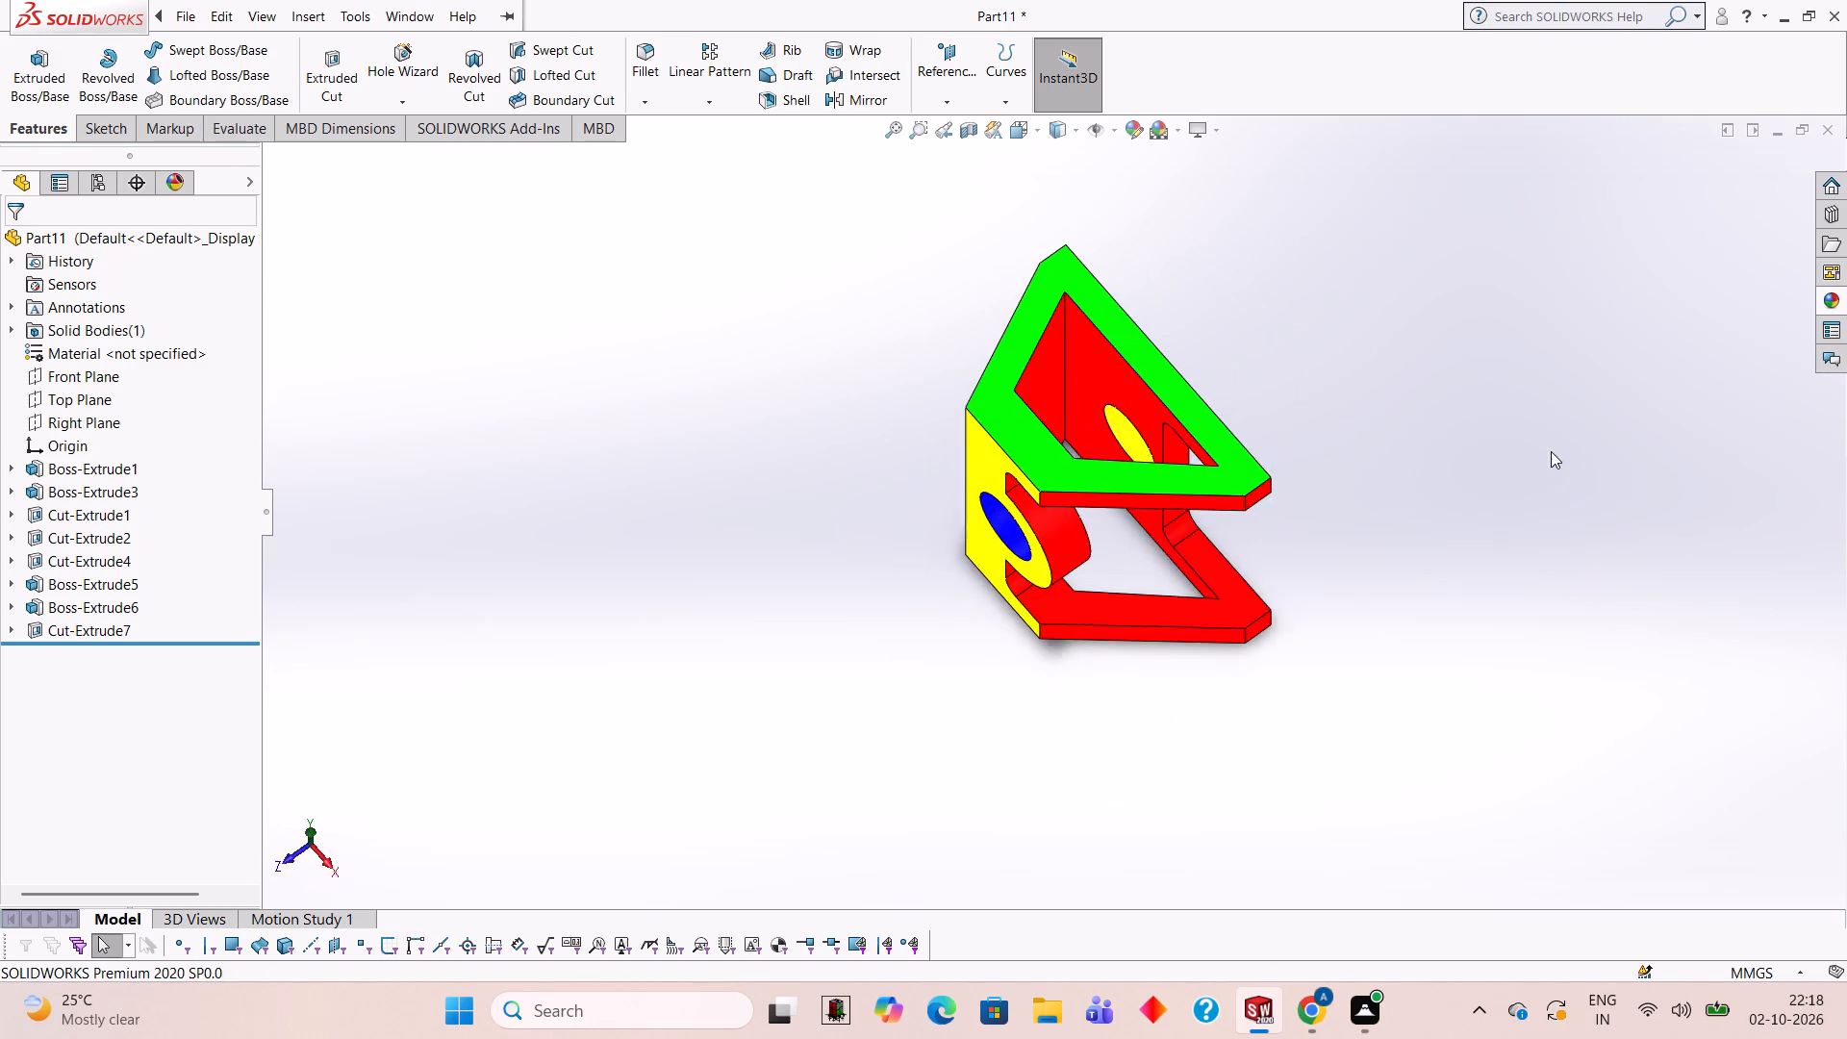
middle_click_drag(1208, 755, 1276, 425)
middle_click_drag(1246, 684, 1334, 407)
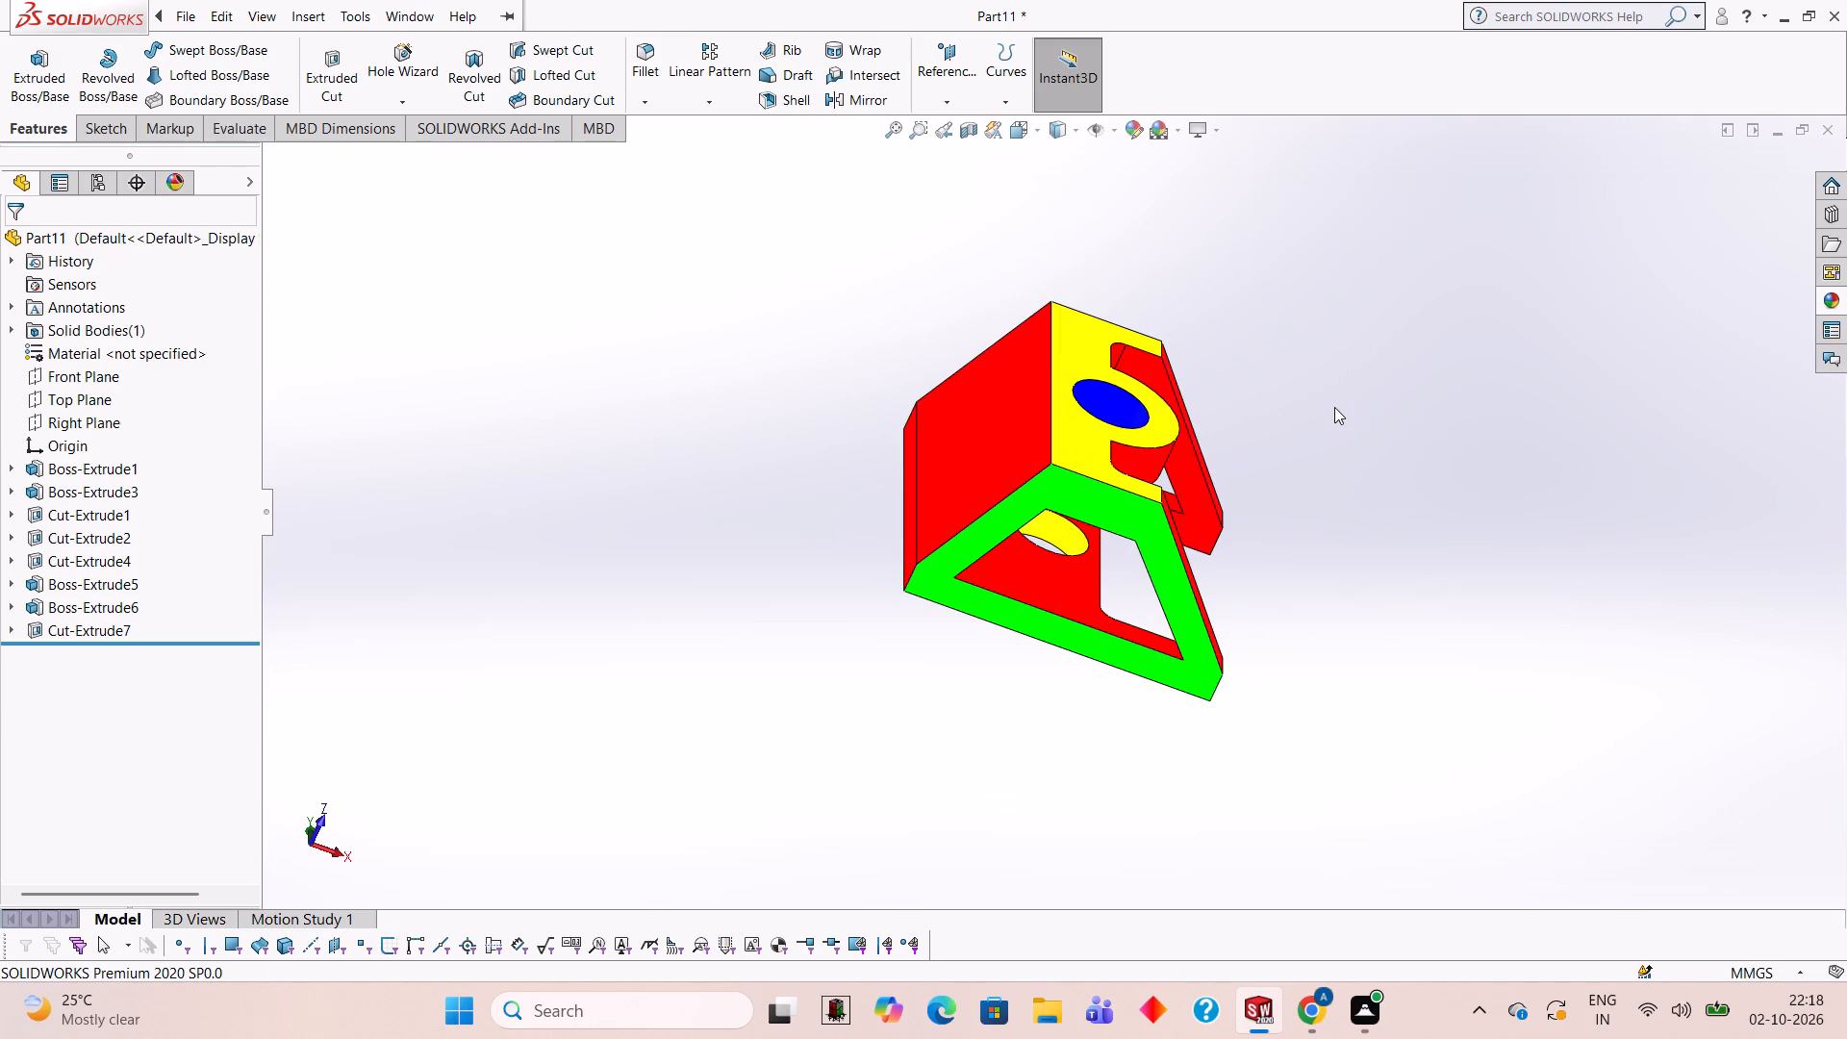
middle_click_drag(1284, 494, 1208, 476)
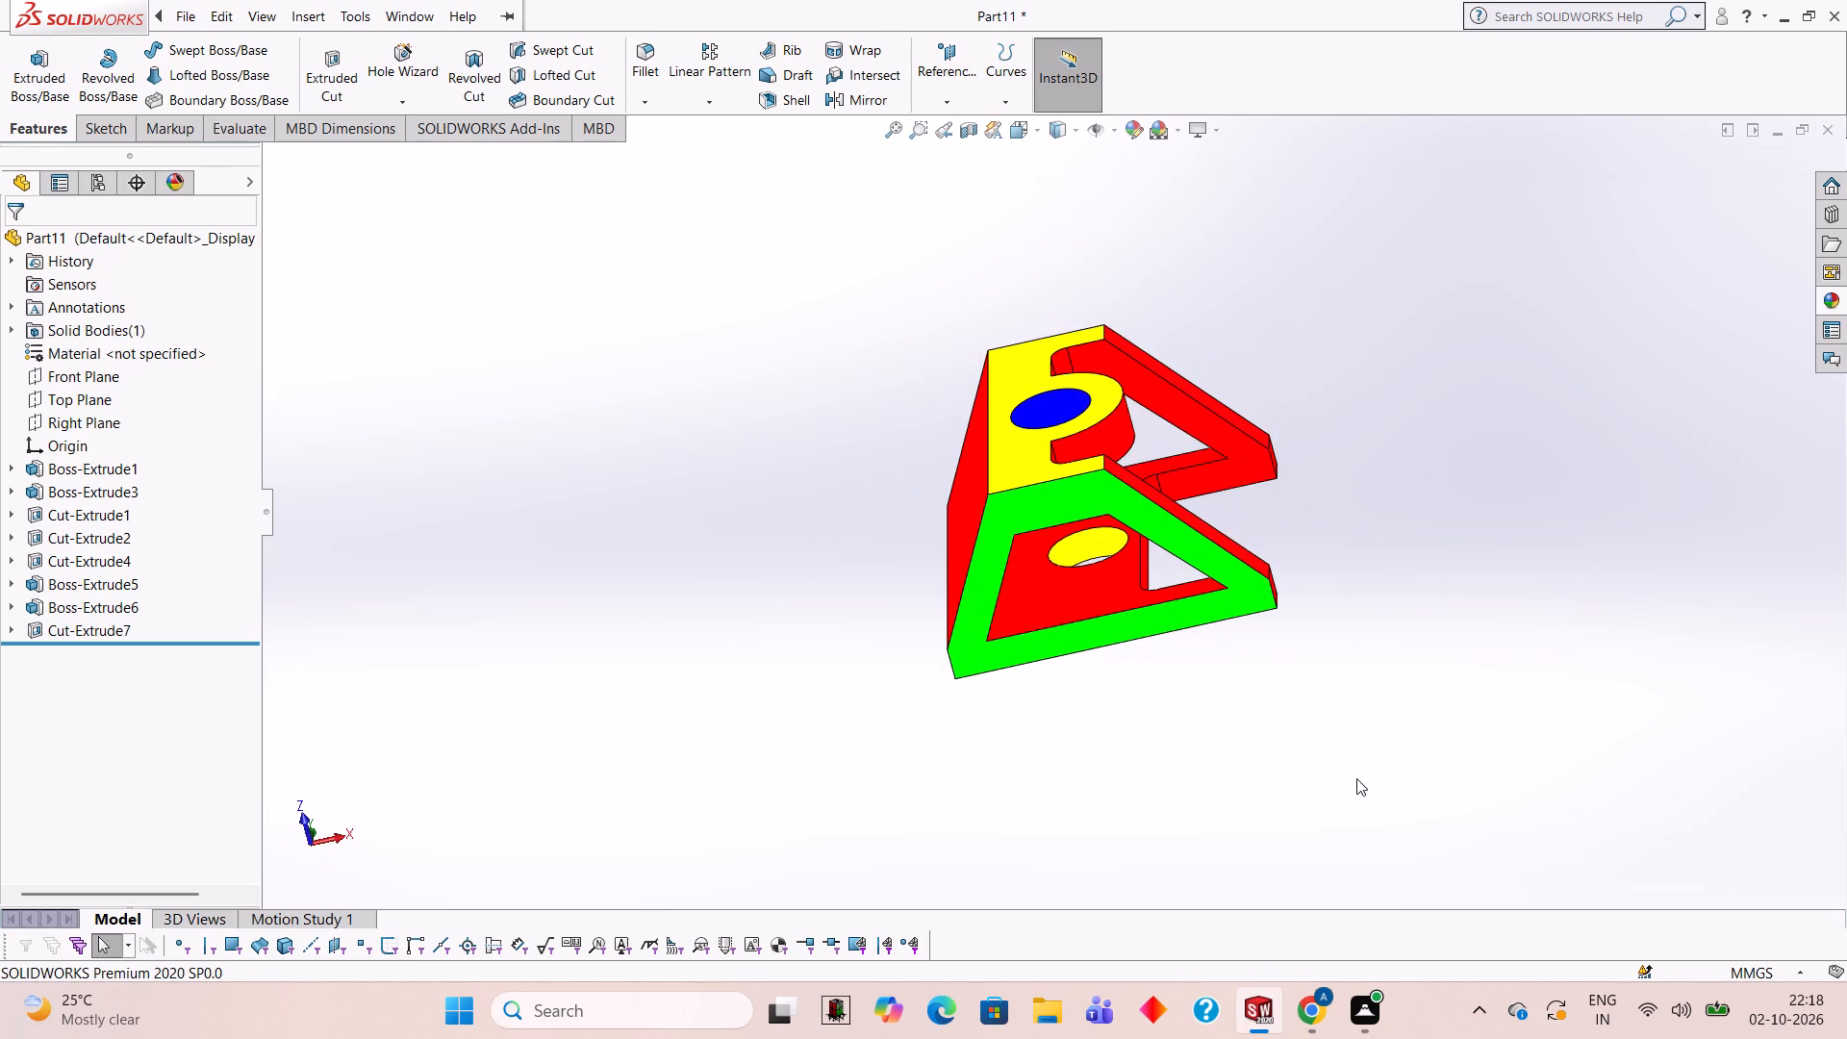
middle_click_drag(1358, 421, 1356, 580)
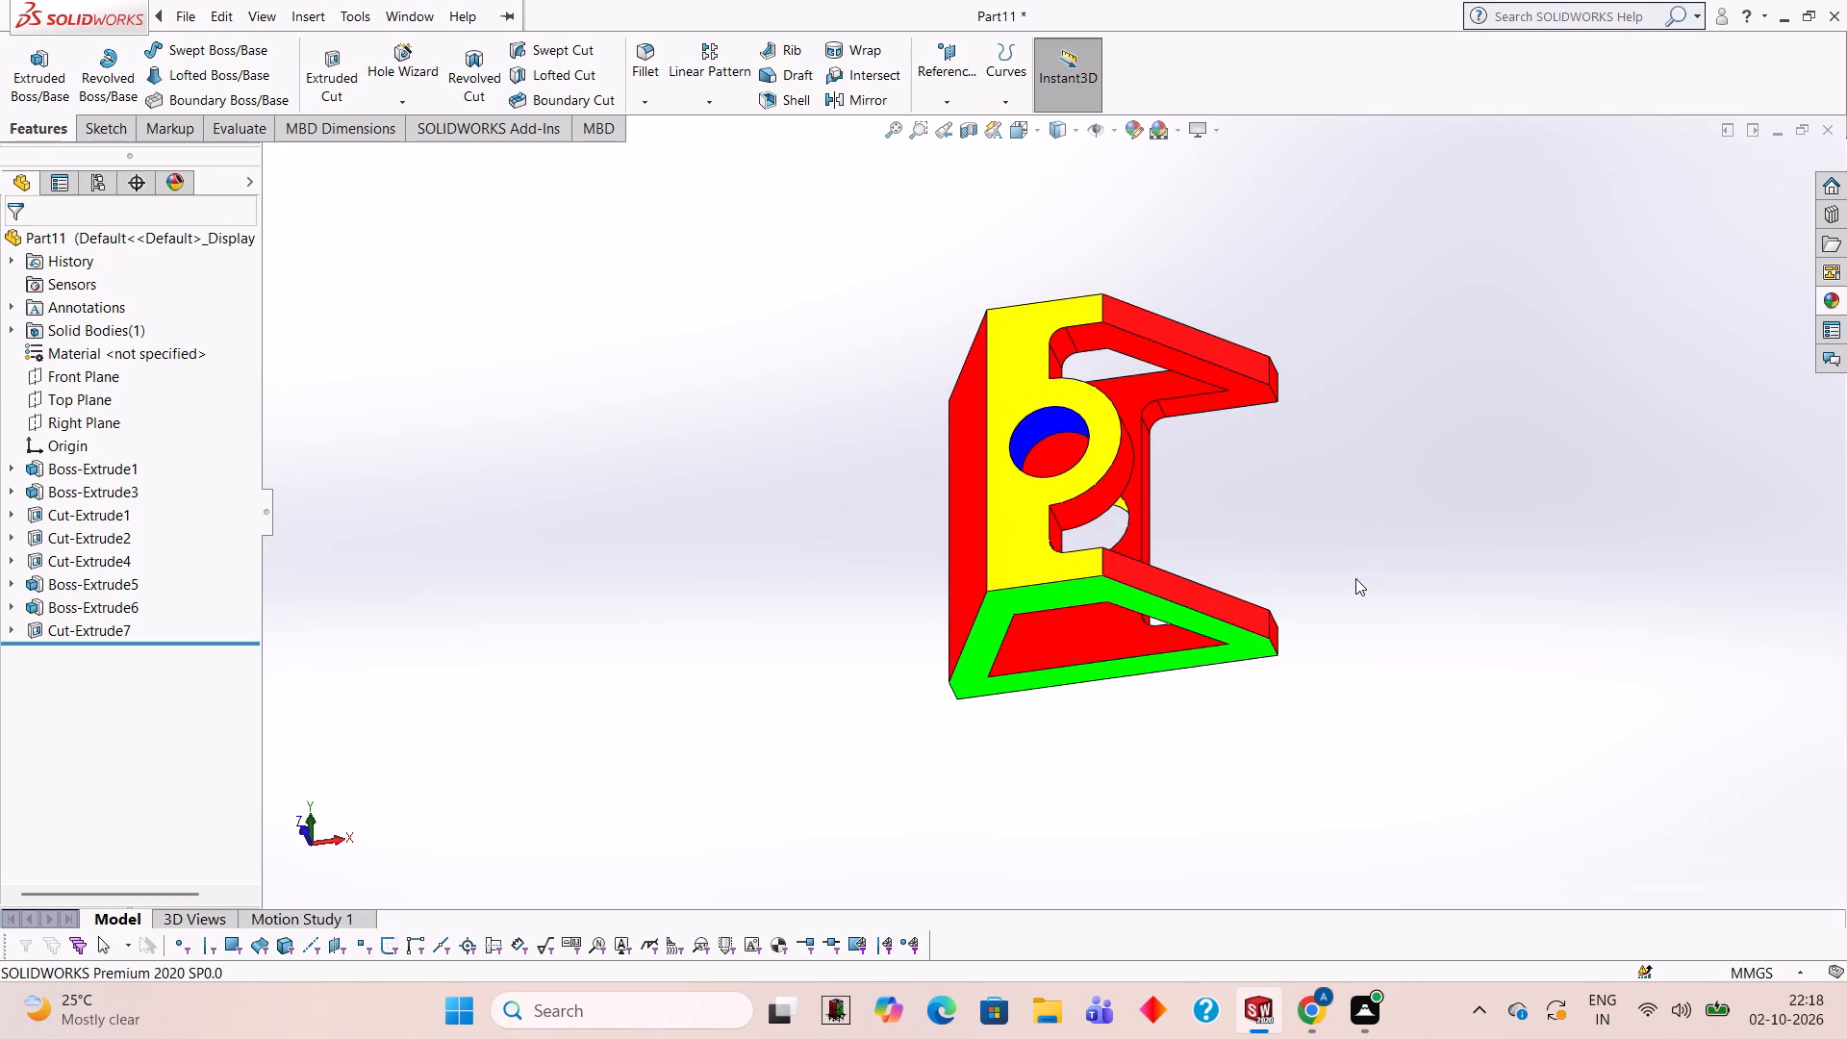
middle_click_drag(1273, 504, 1176, 650)
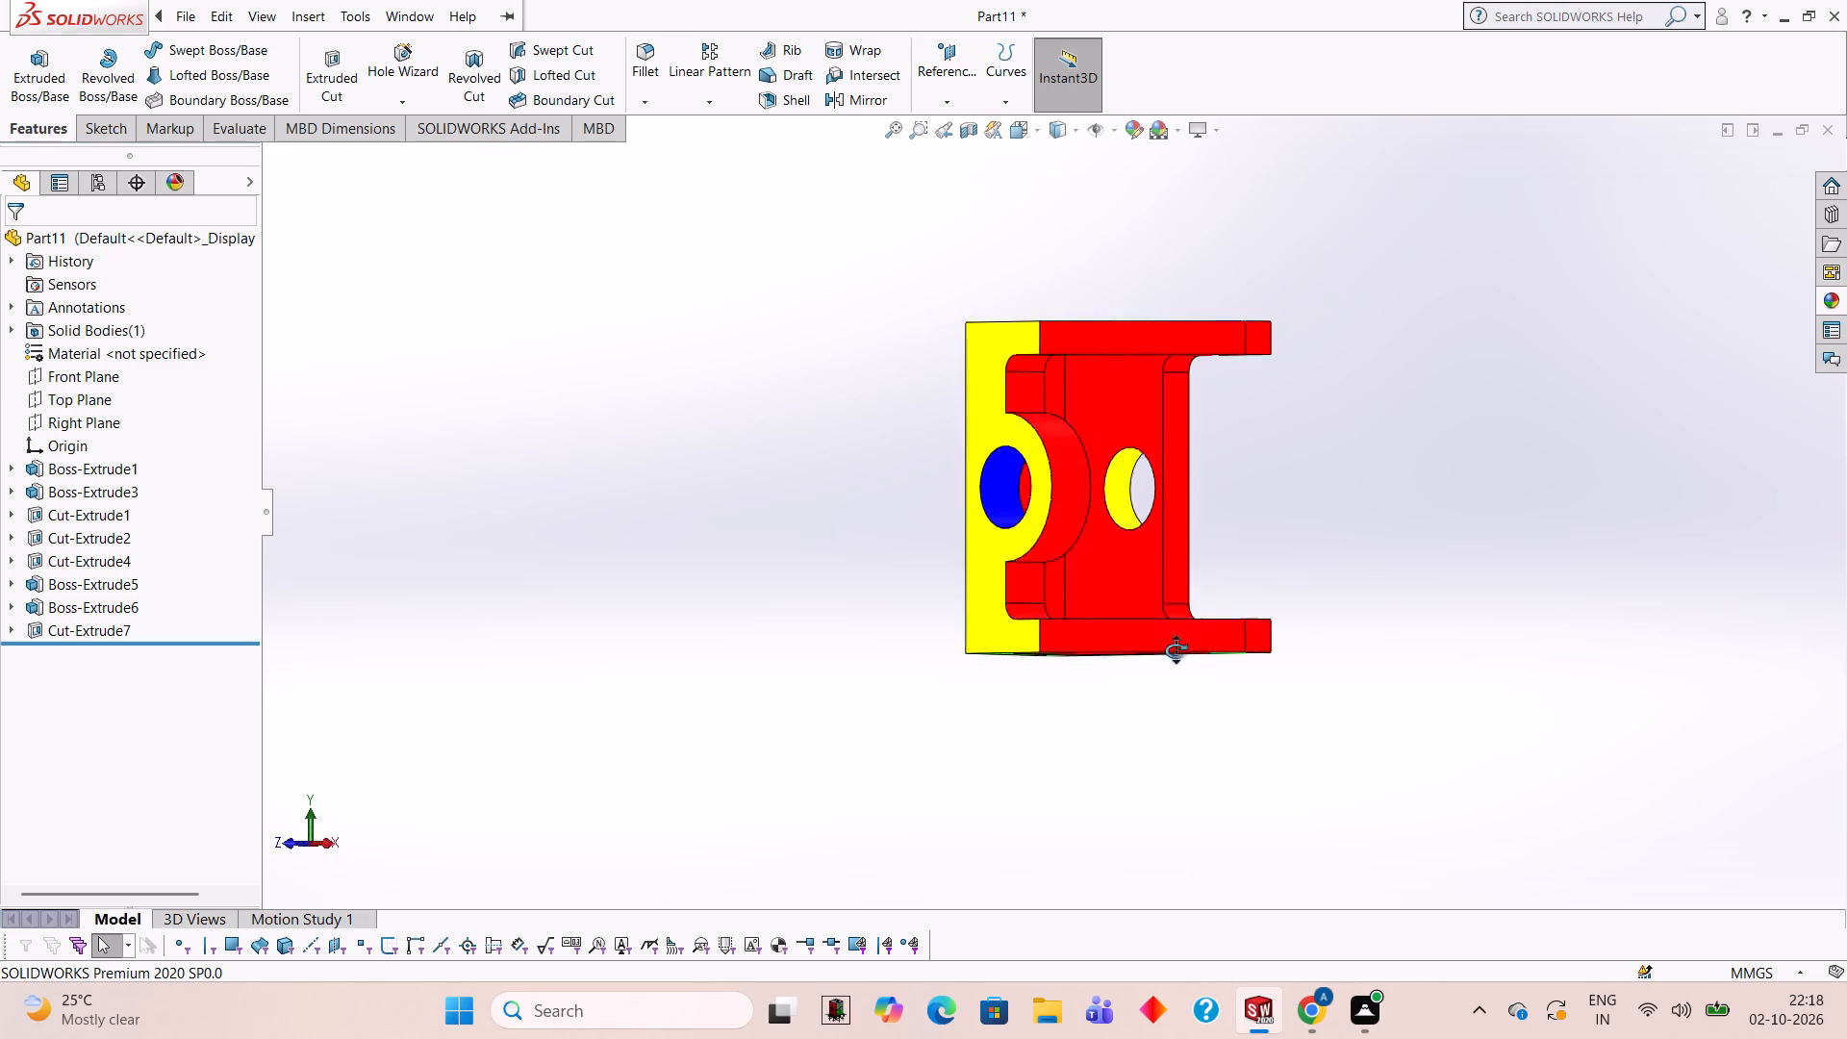
middle_click_drag(1176, 650, 1198, 664)
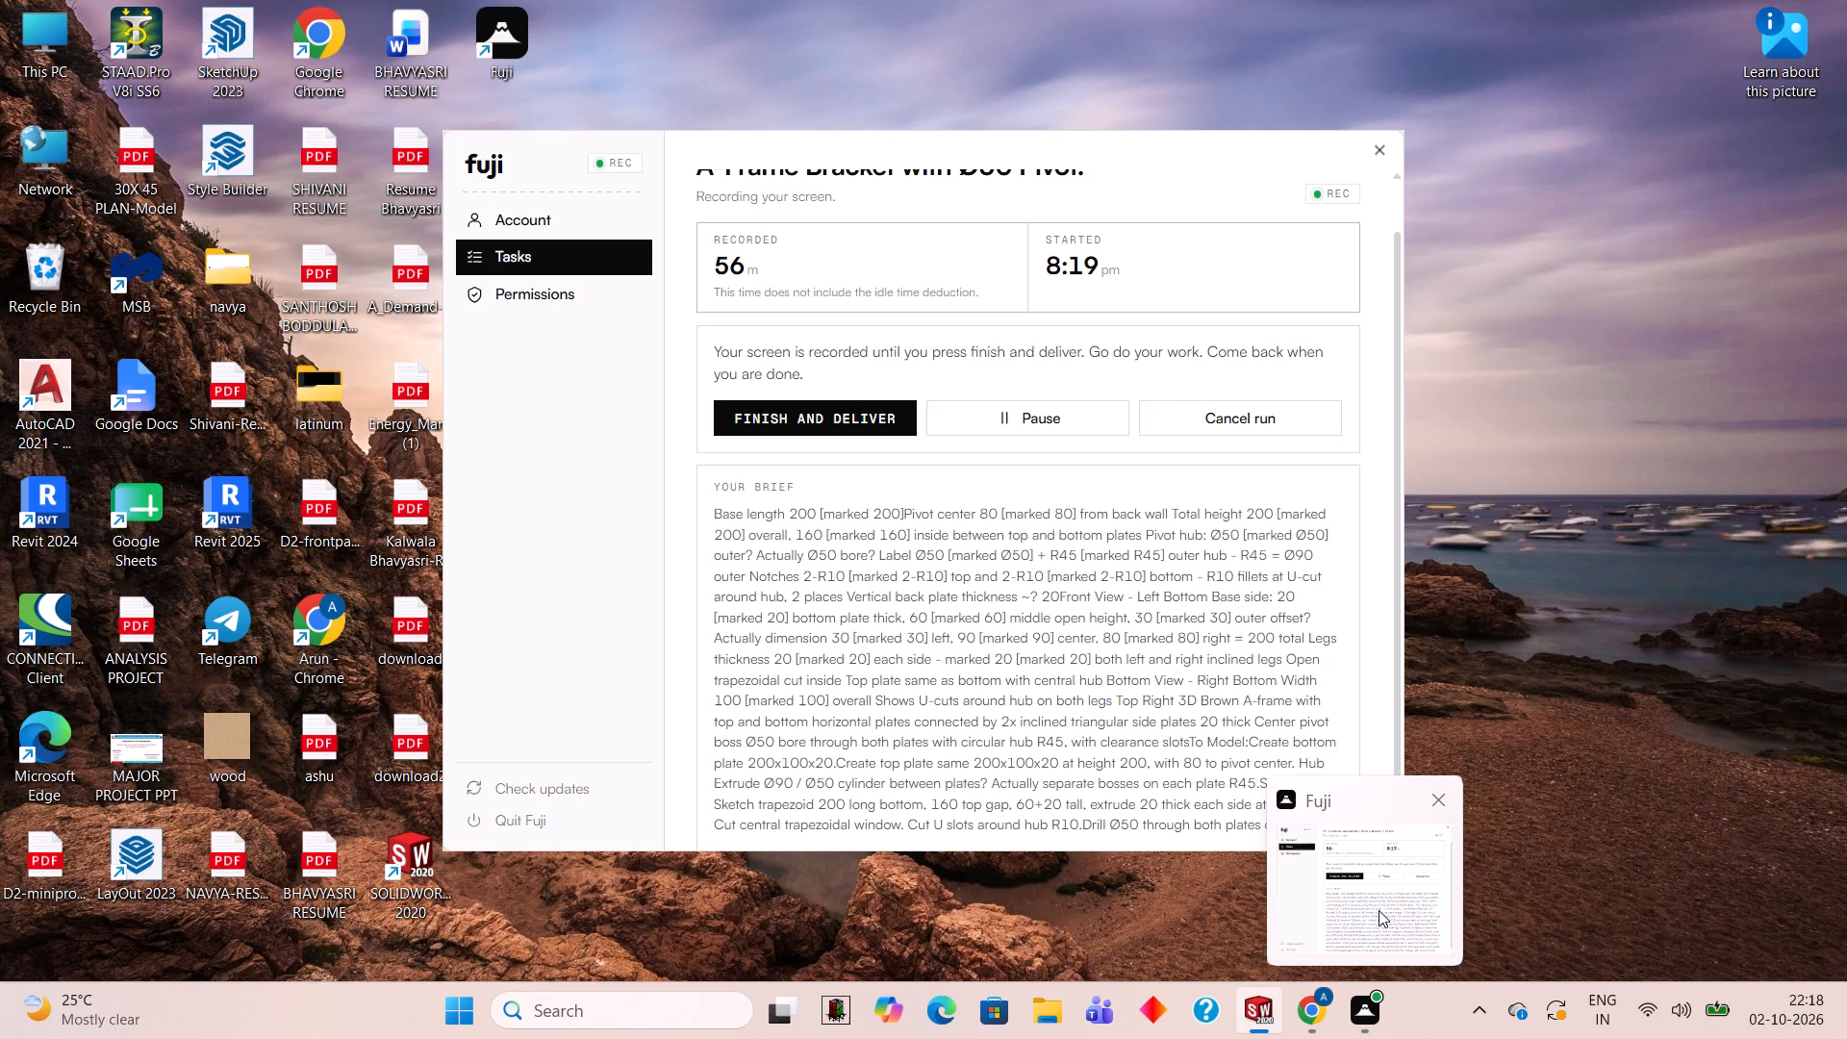
Apply the Blue LED appearance to only the narrow vertical edge face of the base web, between its two corner fillets.
middle_click_drag(1366, 431, 1391, 487)
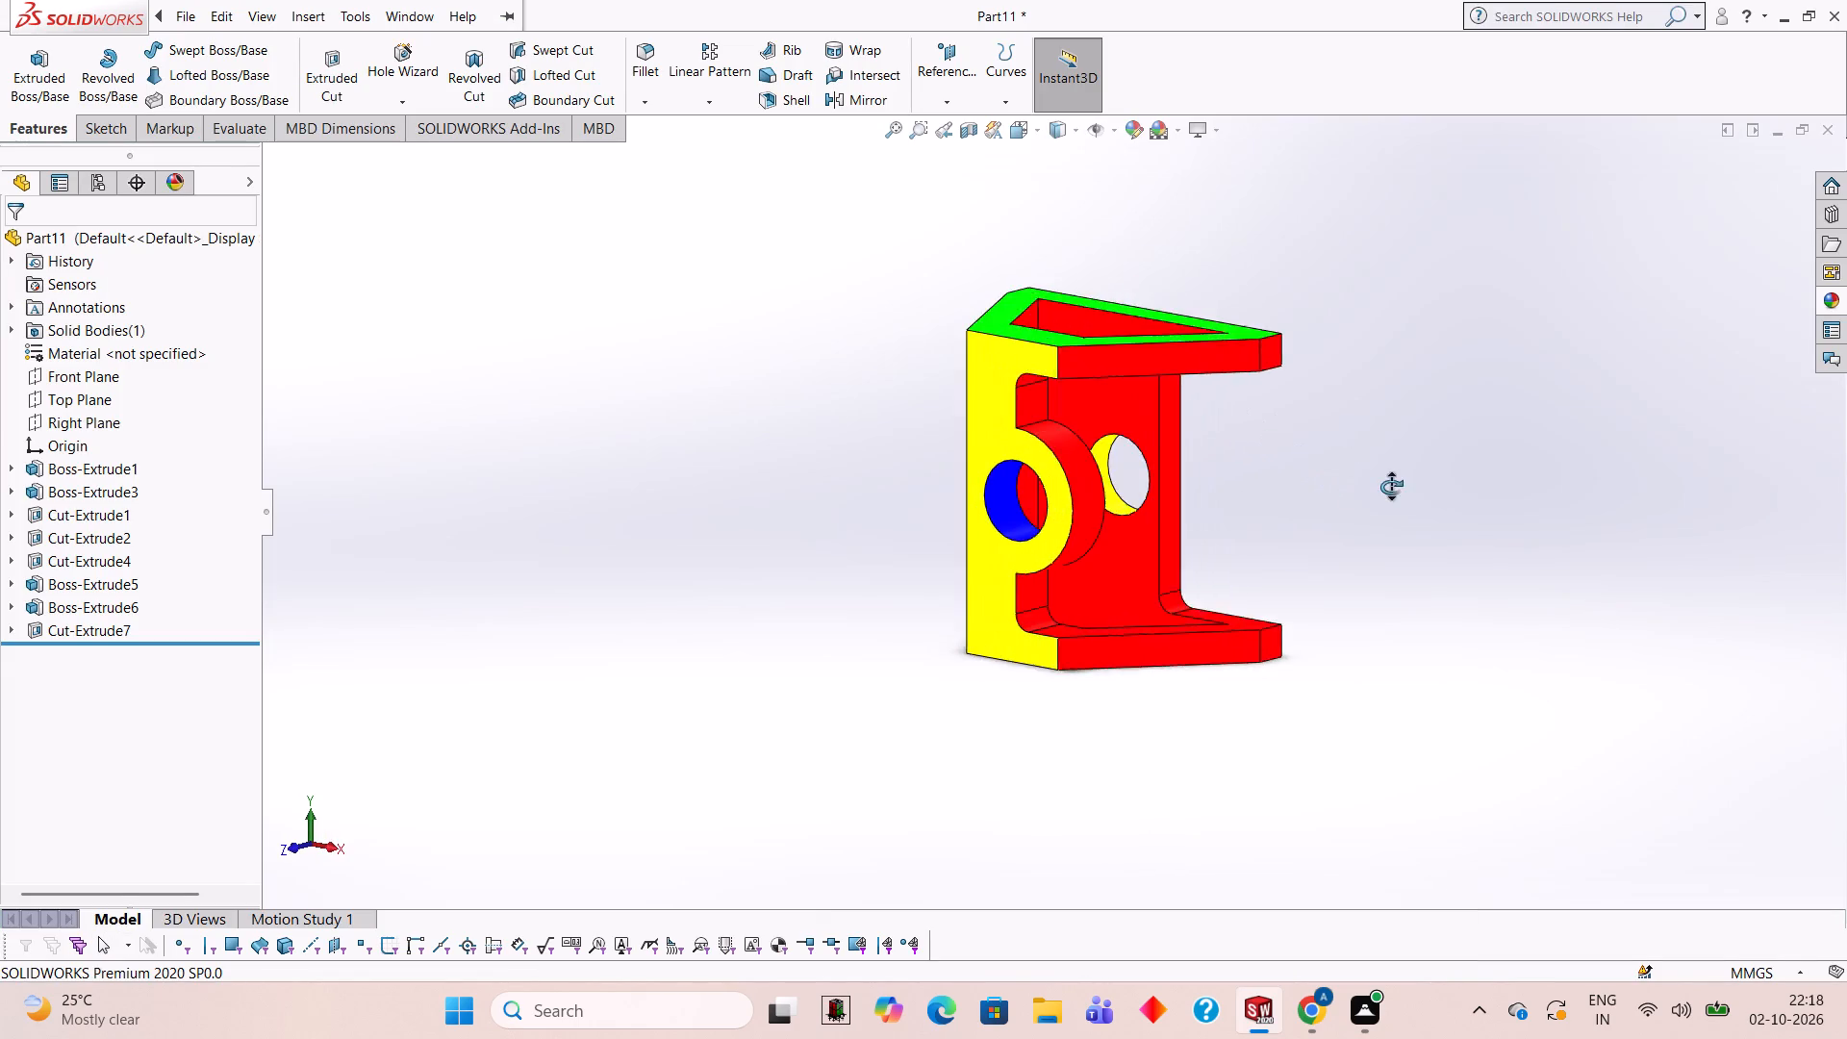
middle_click_drag(1391, 487, 1368, 393)
scroll(1314, 413, "down", 3)
left_click(1840, 293)
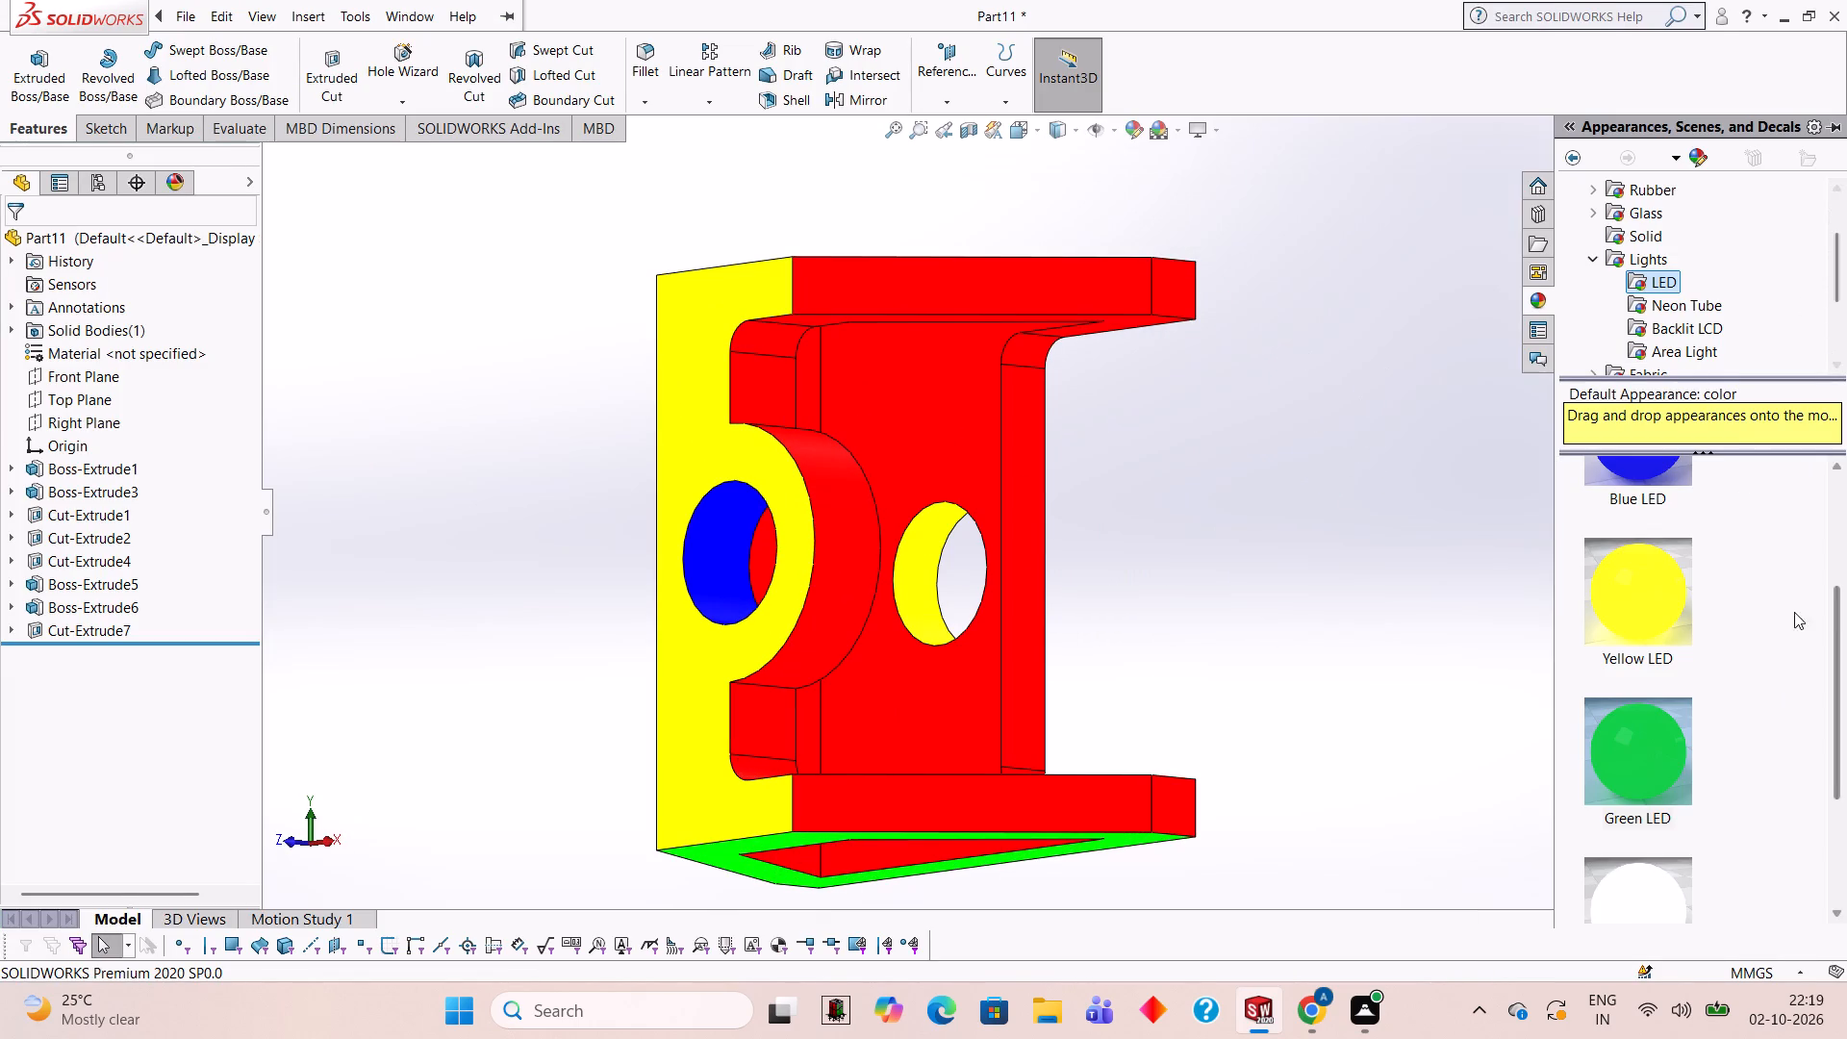
scroll(1697, 595, "up", 3)
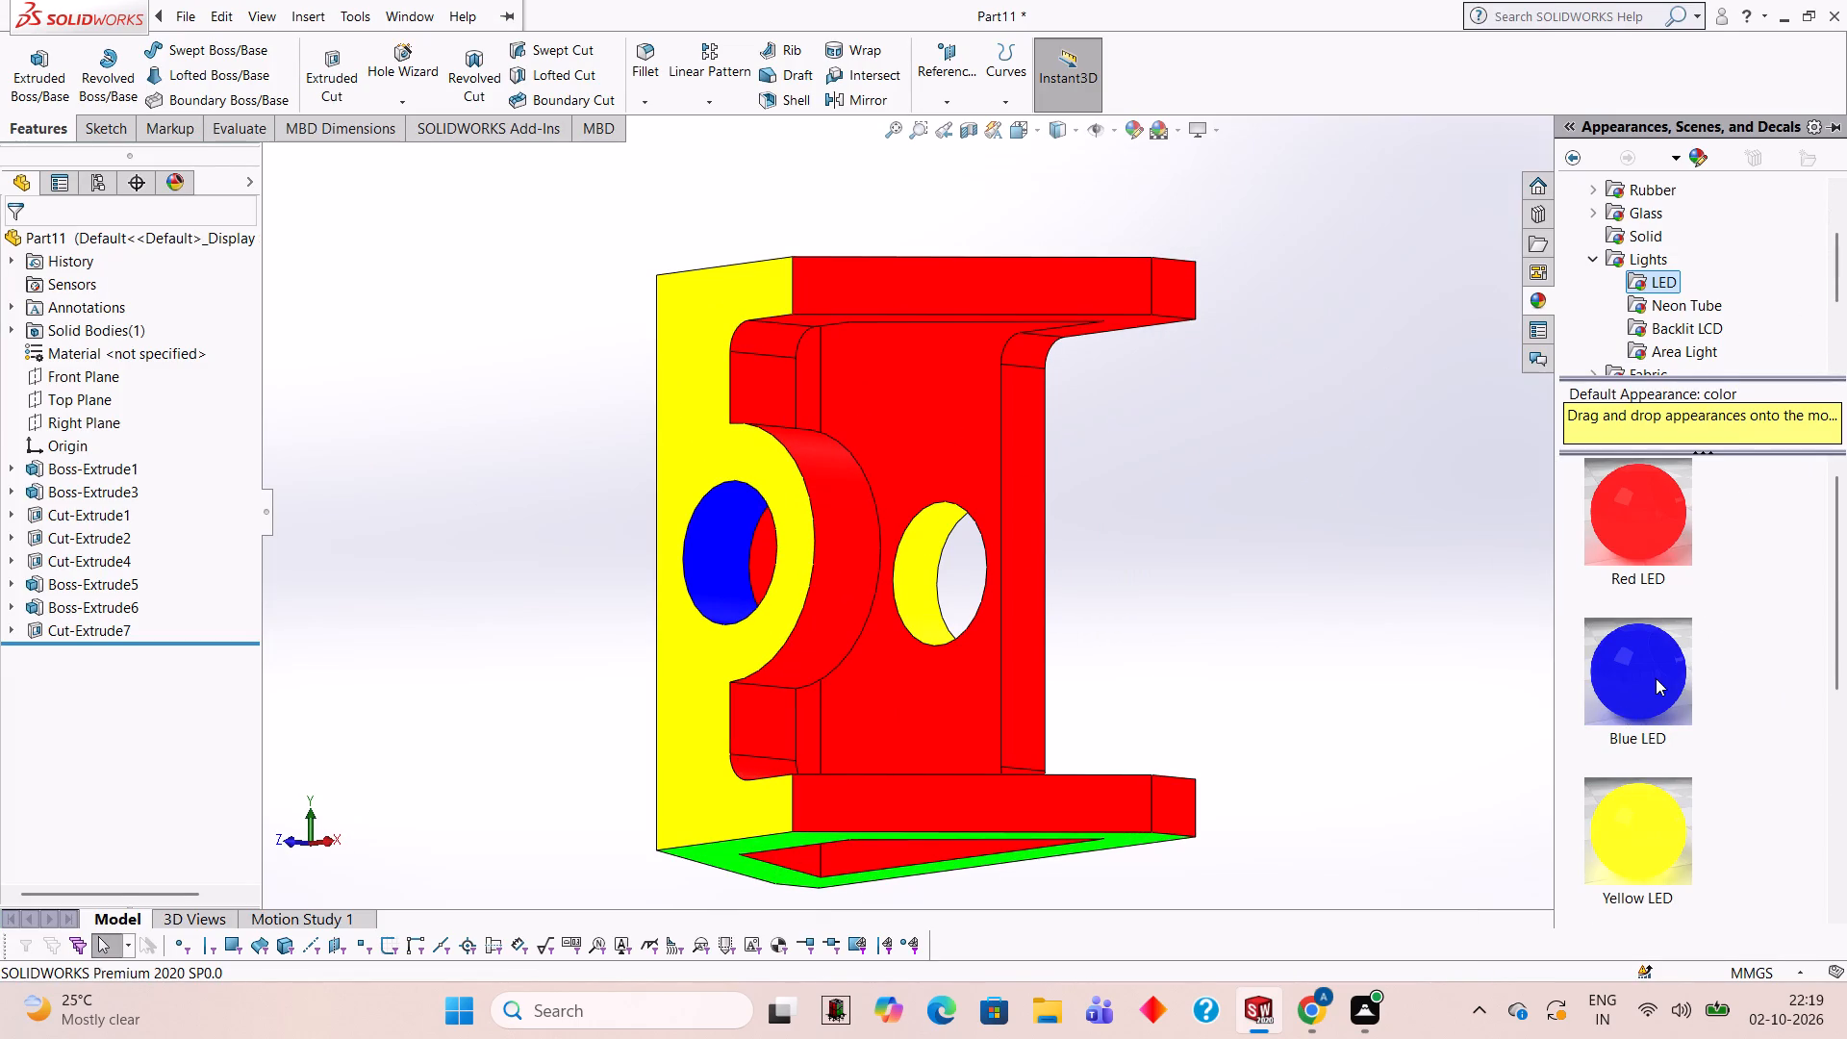
left_click_drag(1656, 678, 1035, 453)
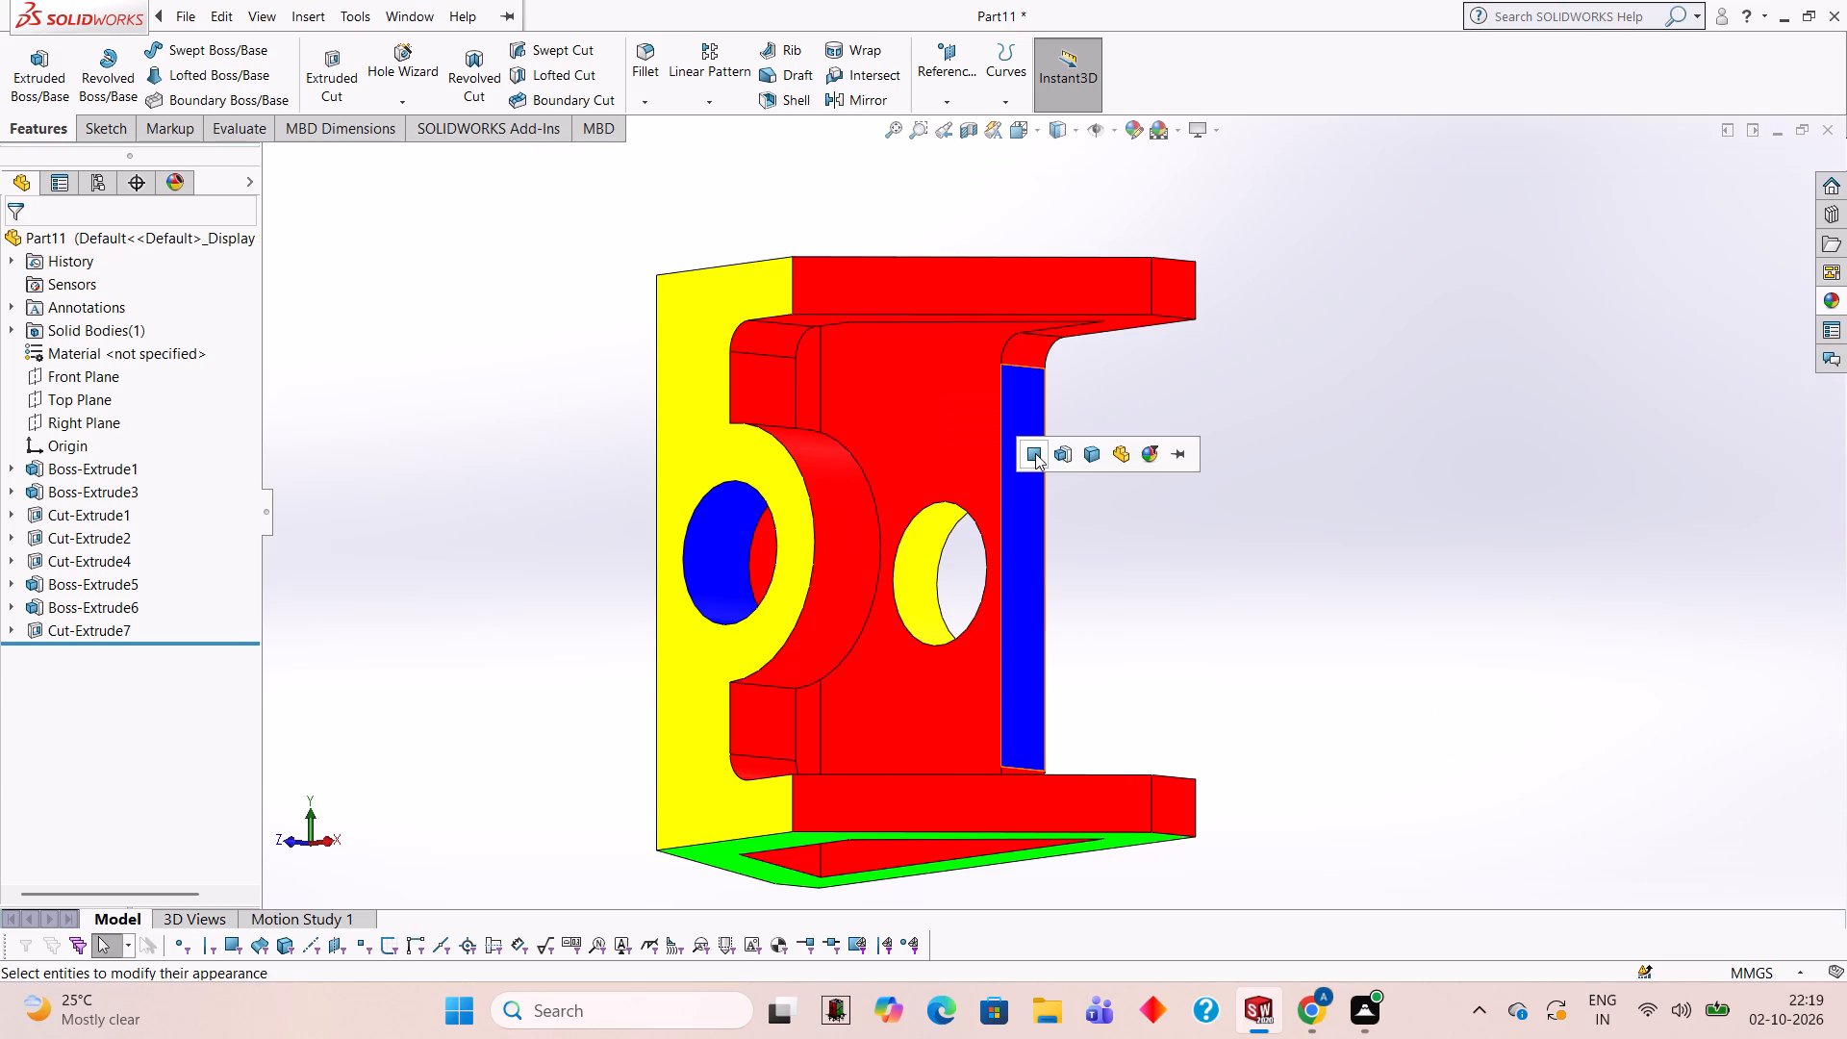
left_click(1035, 453)
Apply the Blue LED appearance to only the inner face of the upper side plate.
middle_click_drag(1219, 531, 1215, 451)
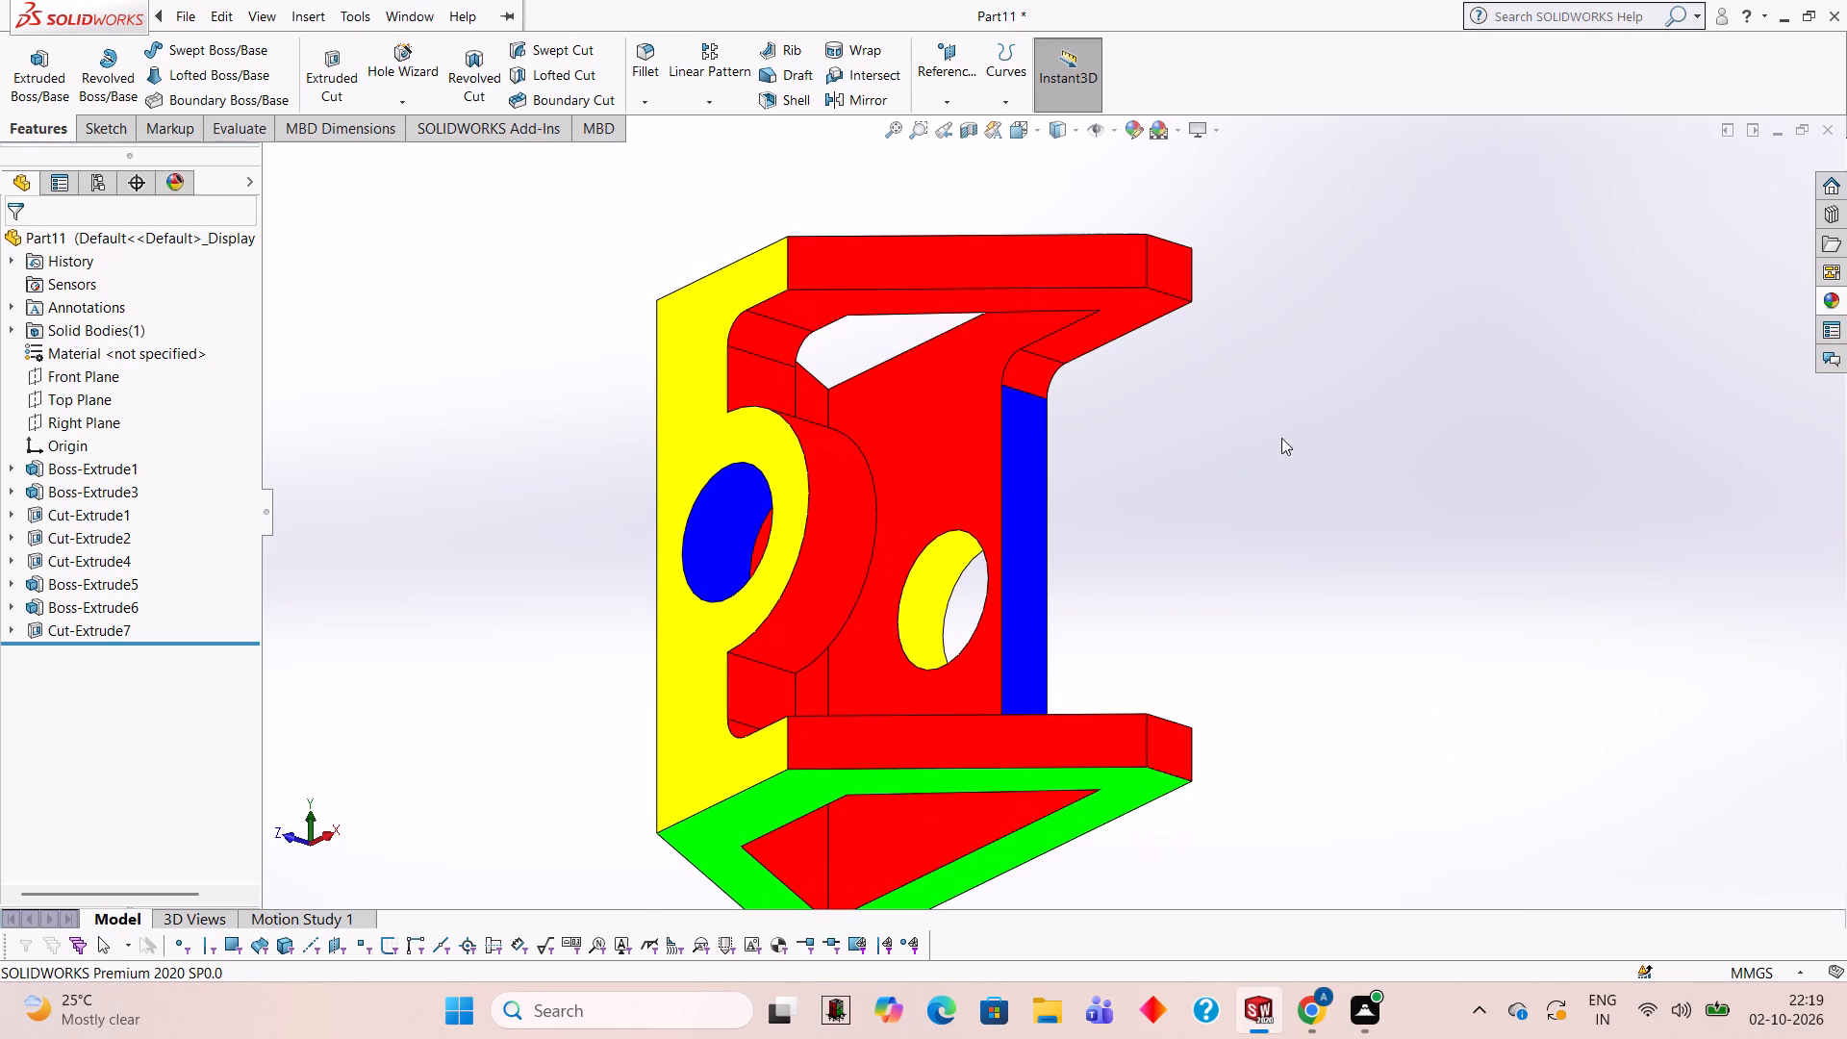
left_click(1831, 304)
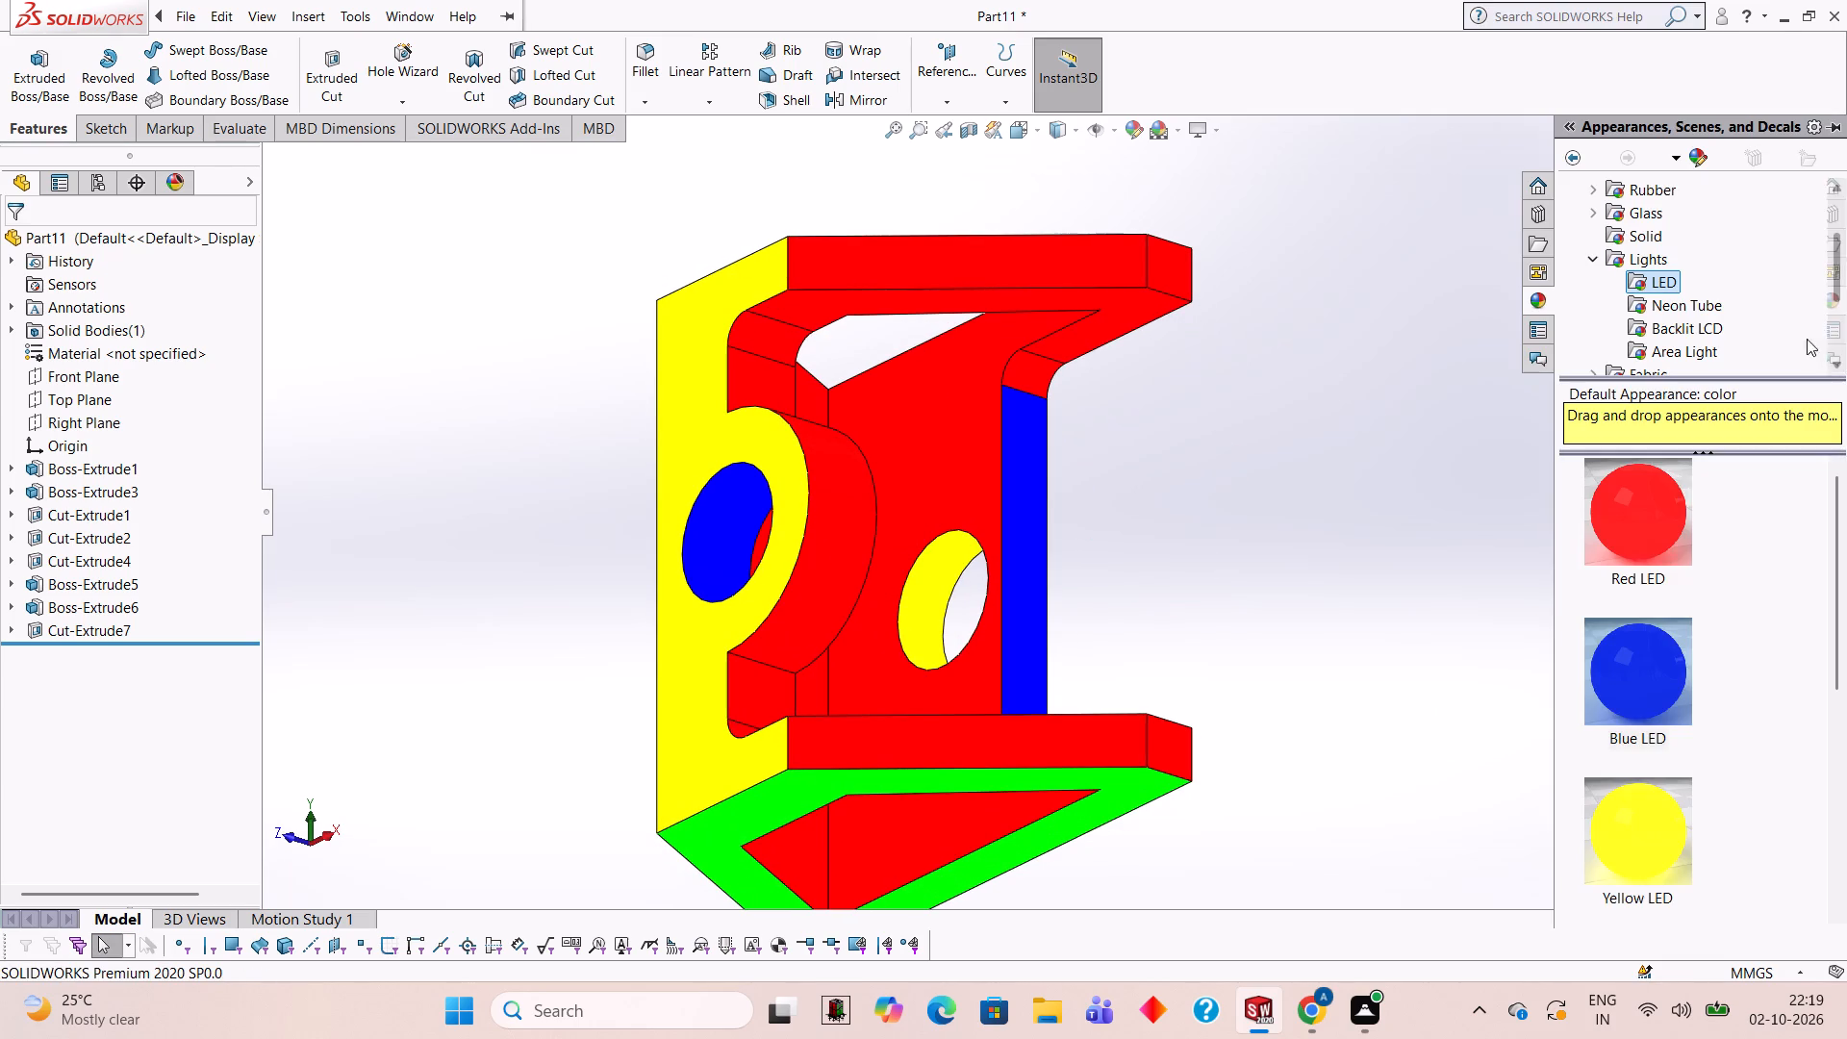
left_click_drag(1660, 639, 1060, 336)
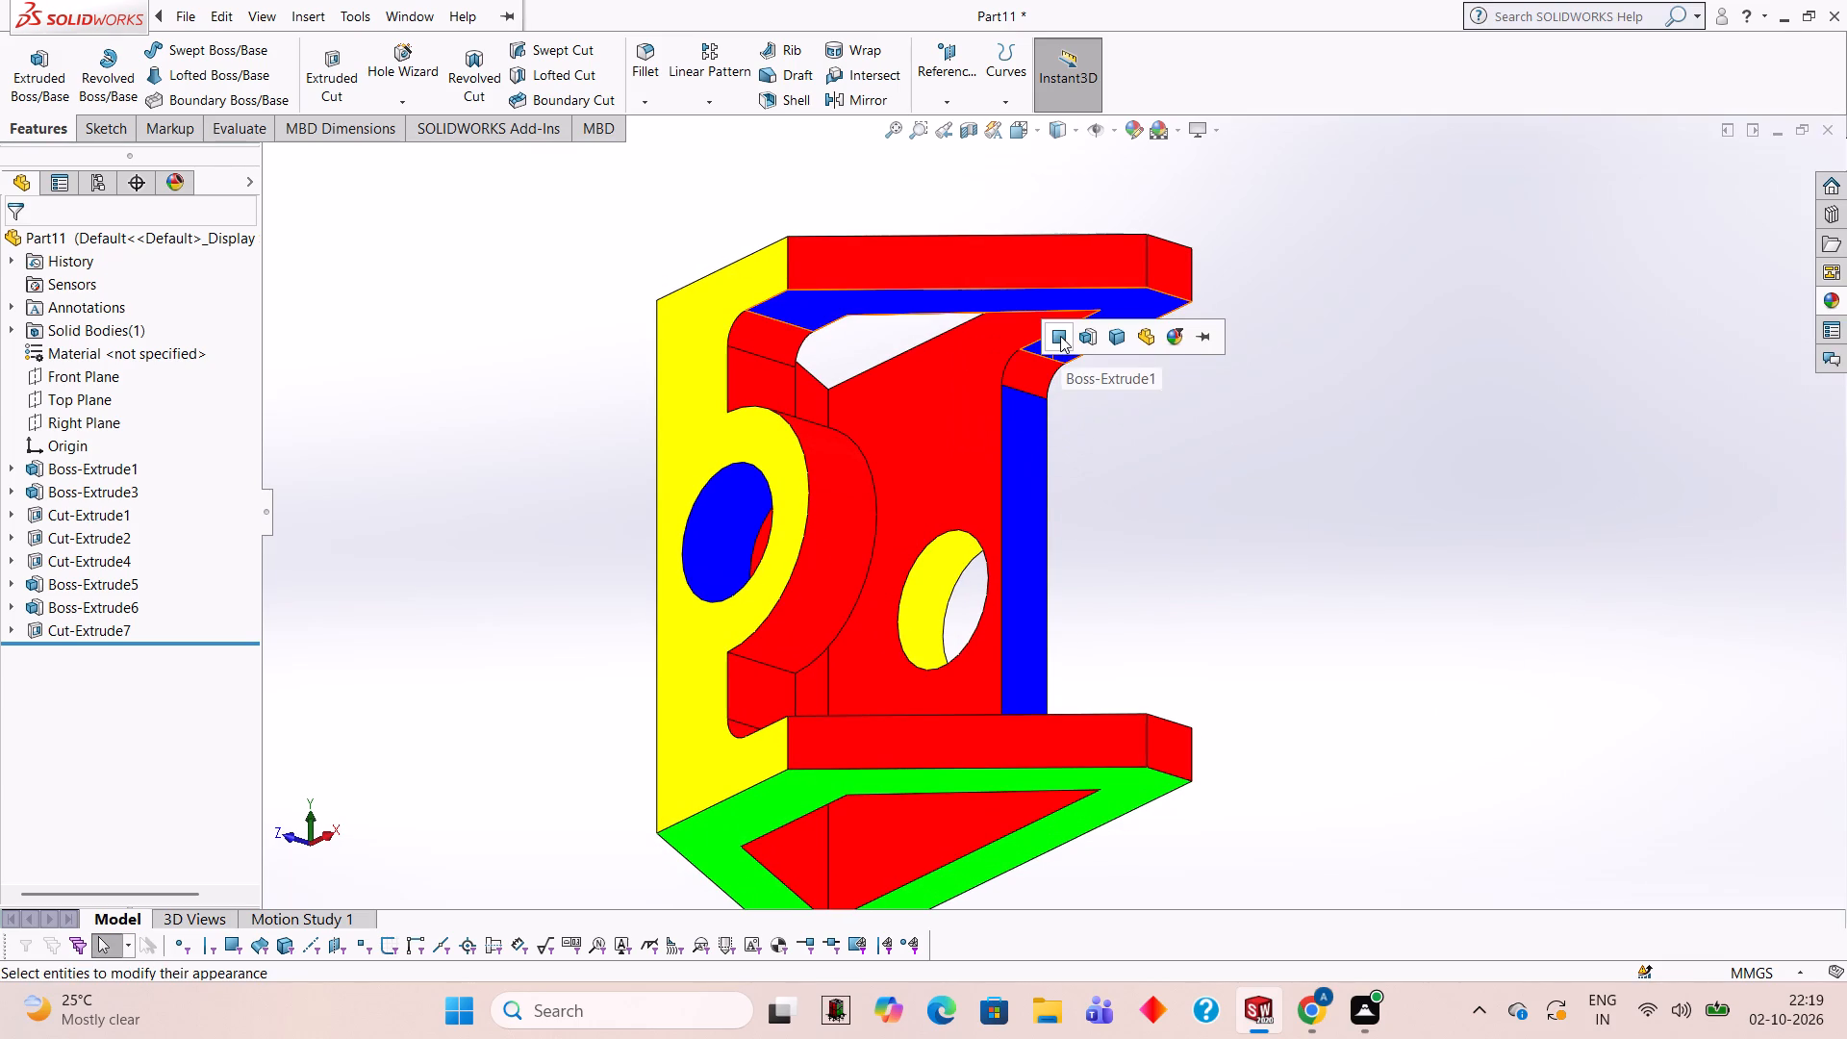
left_click(1060, 336)
Apply the Blue LED appearance to only the fillet joining the web's blue edge face to the upper side plate.
scroll(1050, 381, "down", 2)
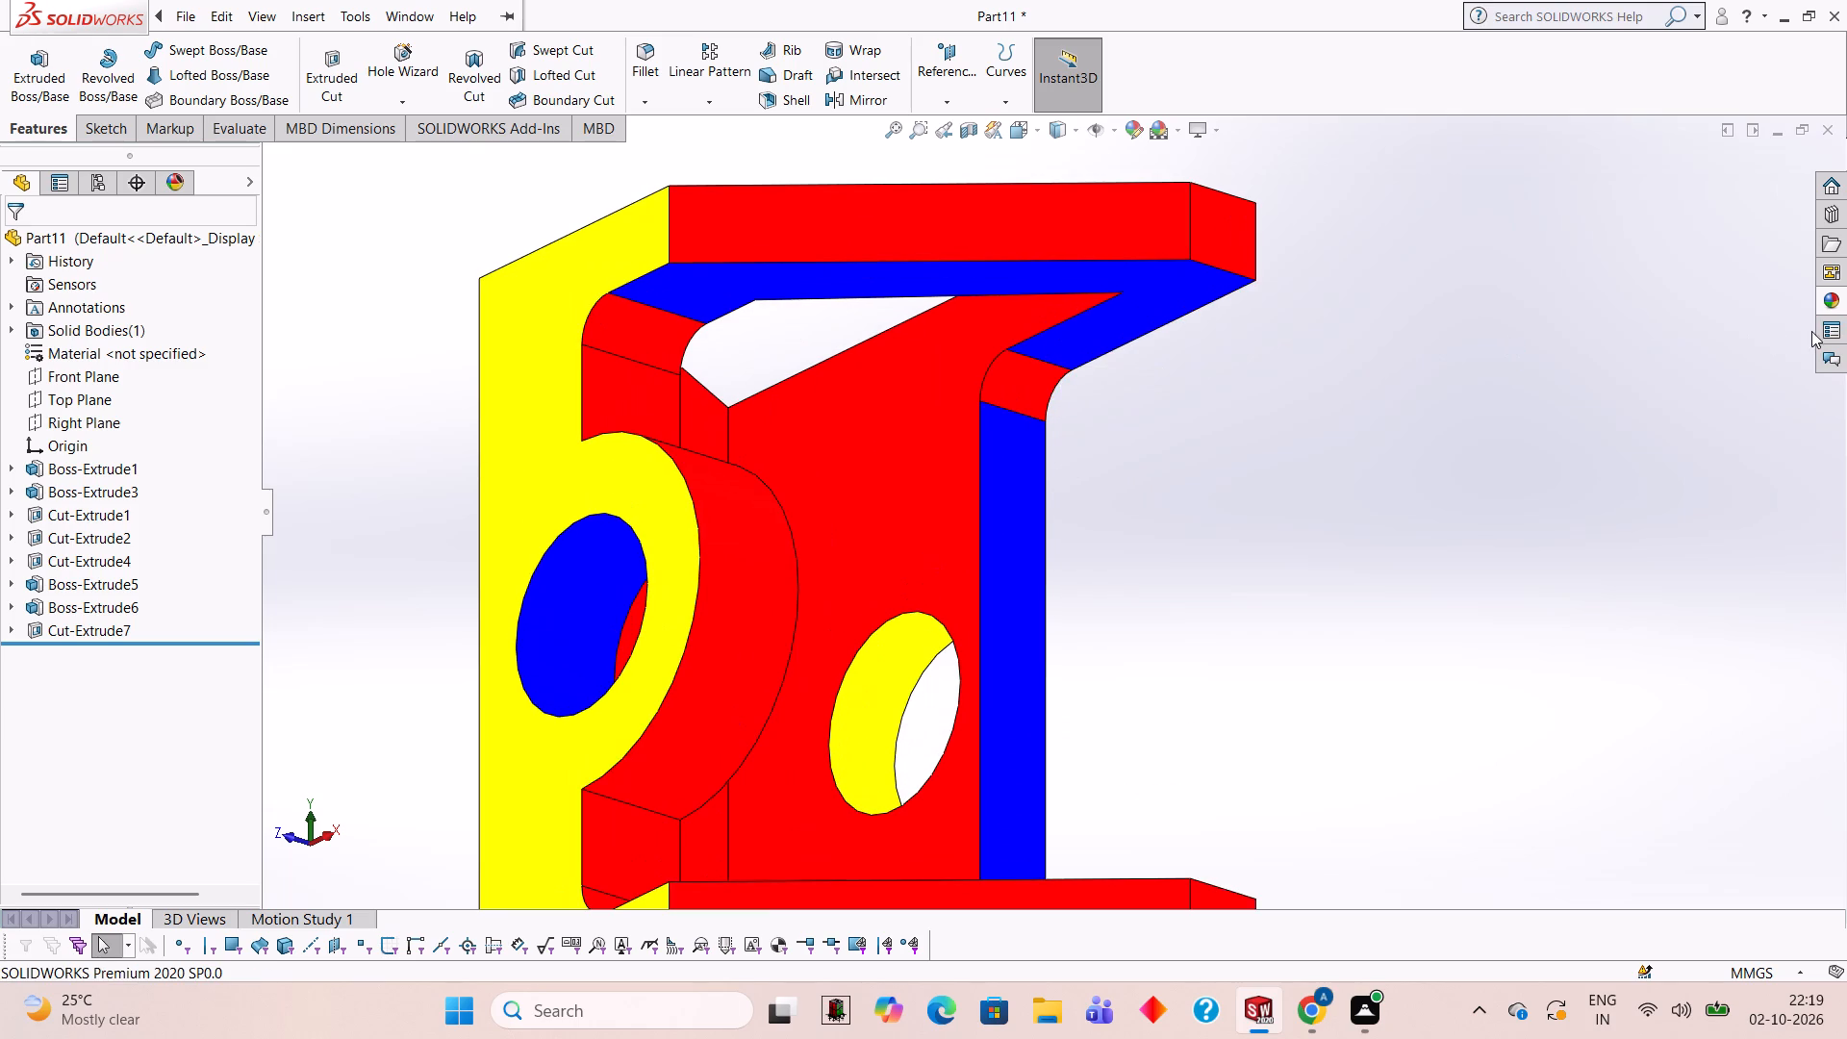
left_click(1834, 302)
left_click_drag(1641, 630, 784, 294)
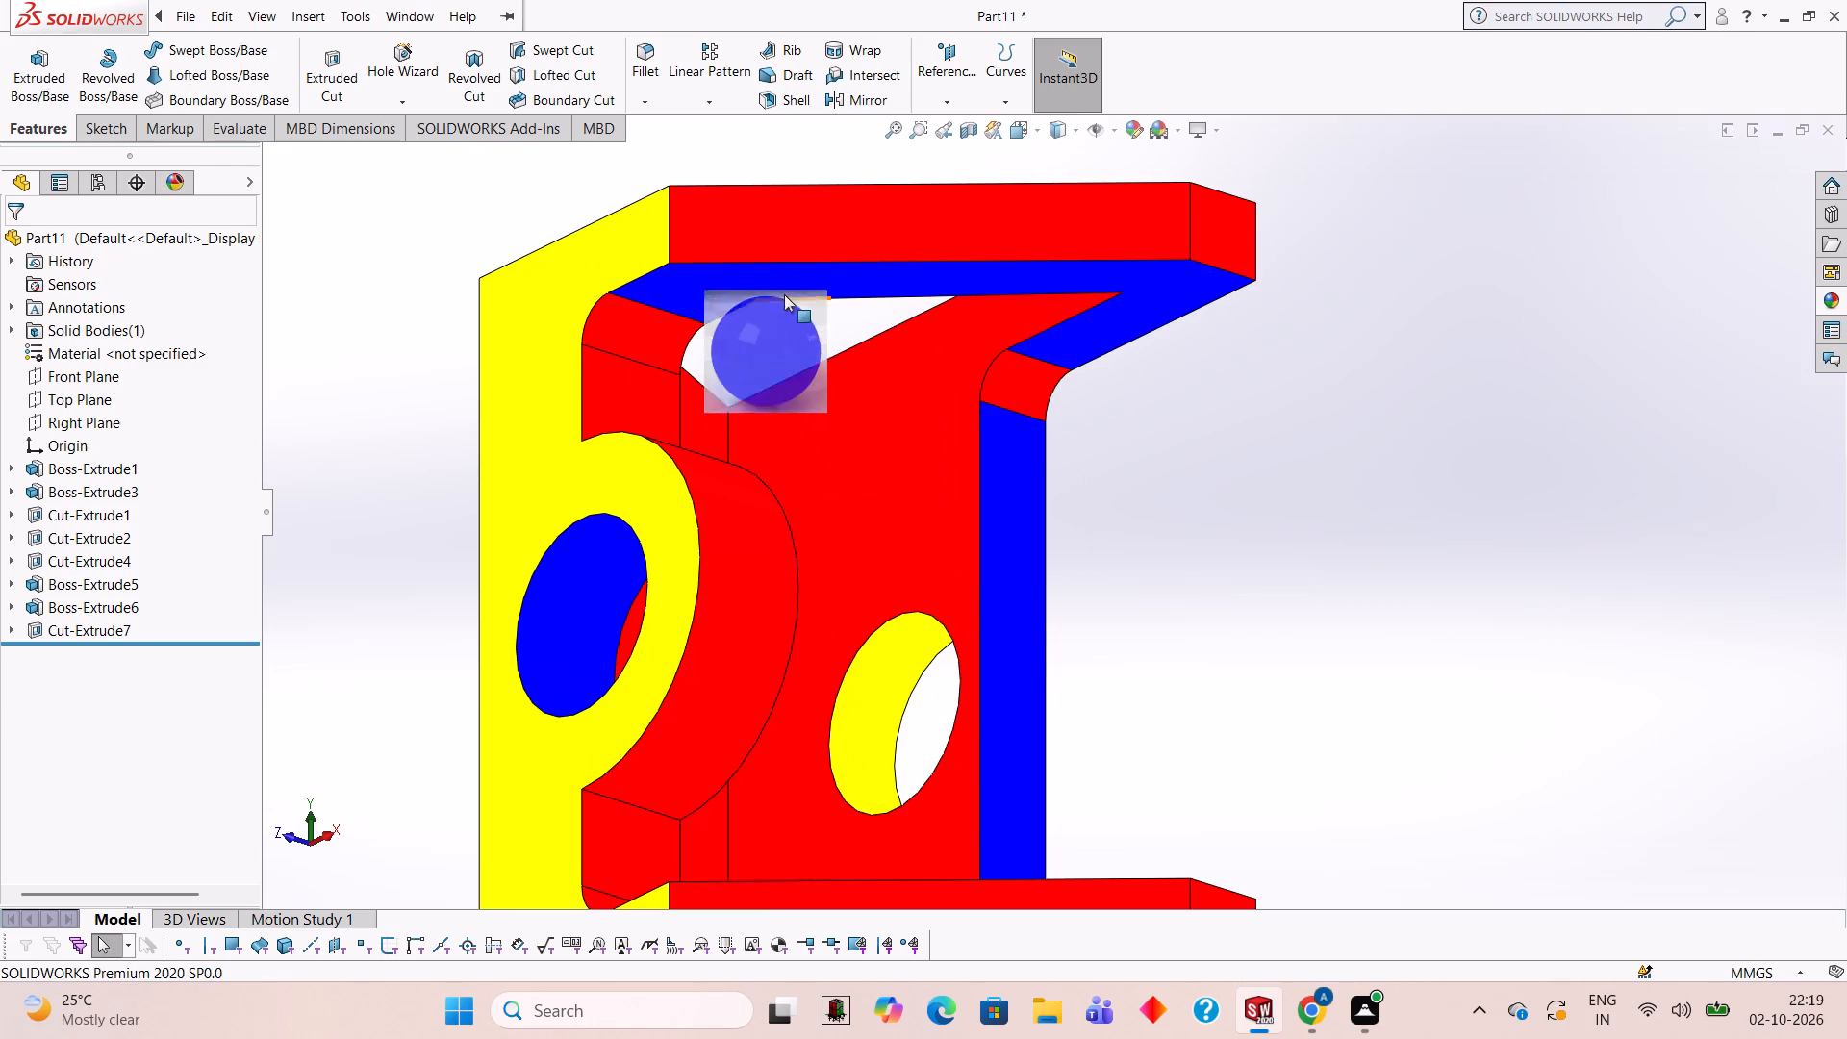
left_click_drag(784, 294, 1044, 341)
scroll(1047, 378, "down", 3)
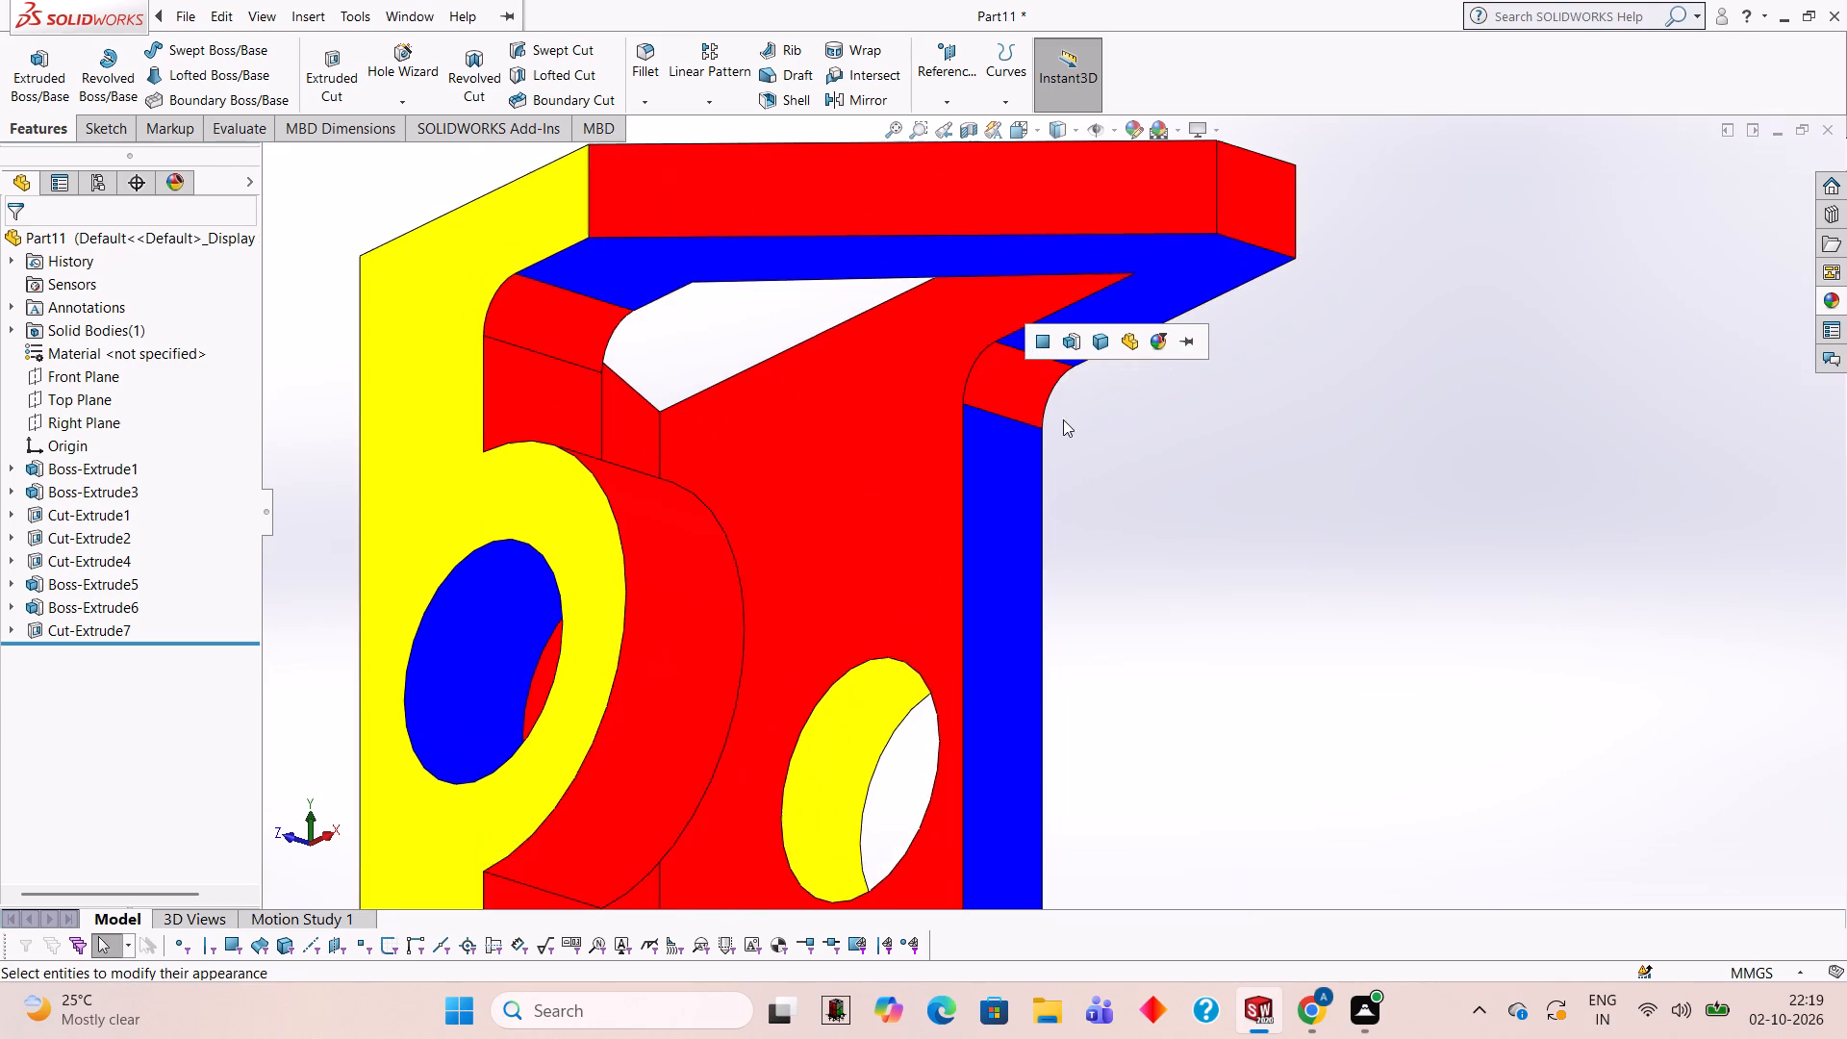
scroll(1049, 406, "down", 4)
left_click(1823, 307)
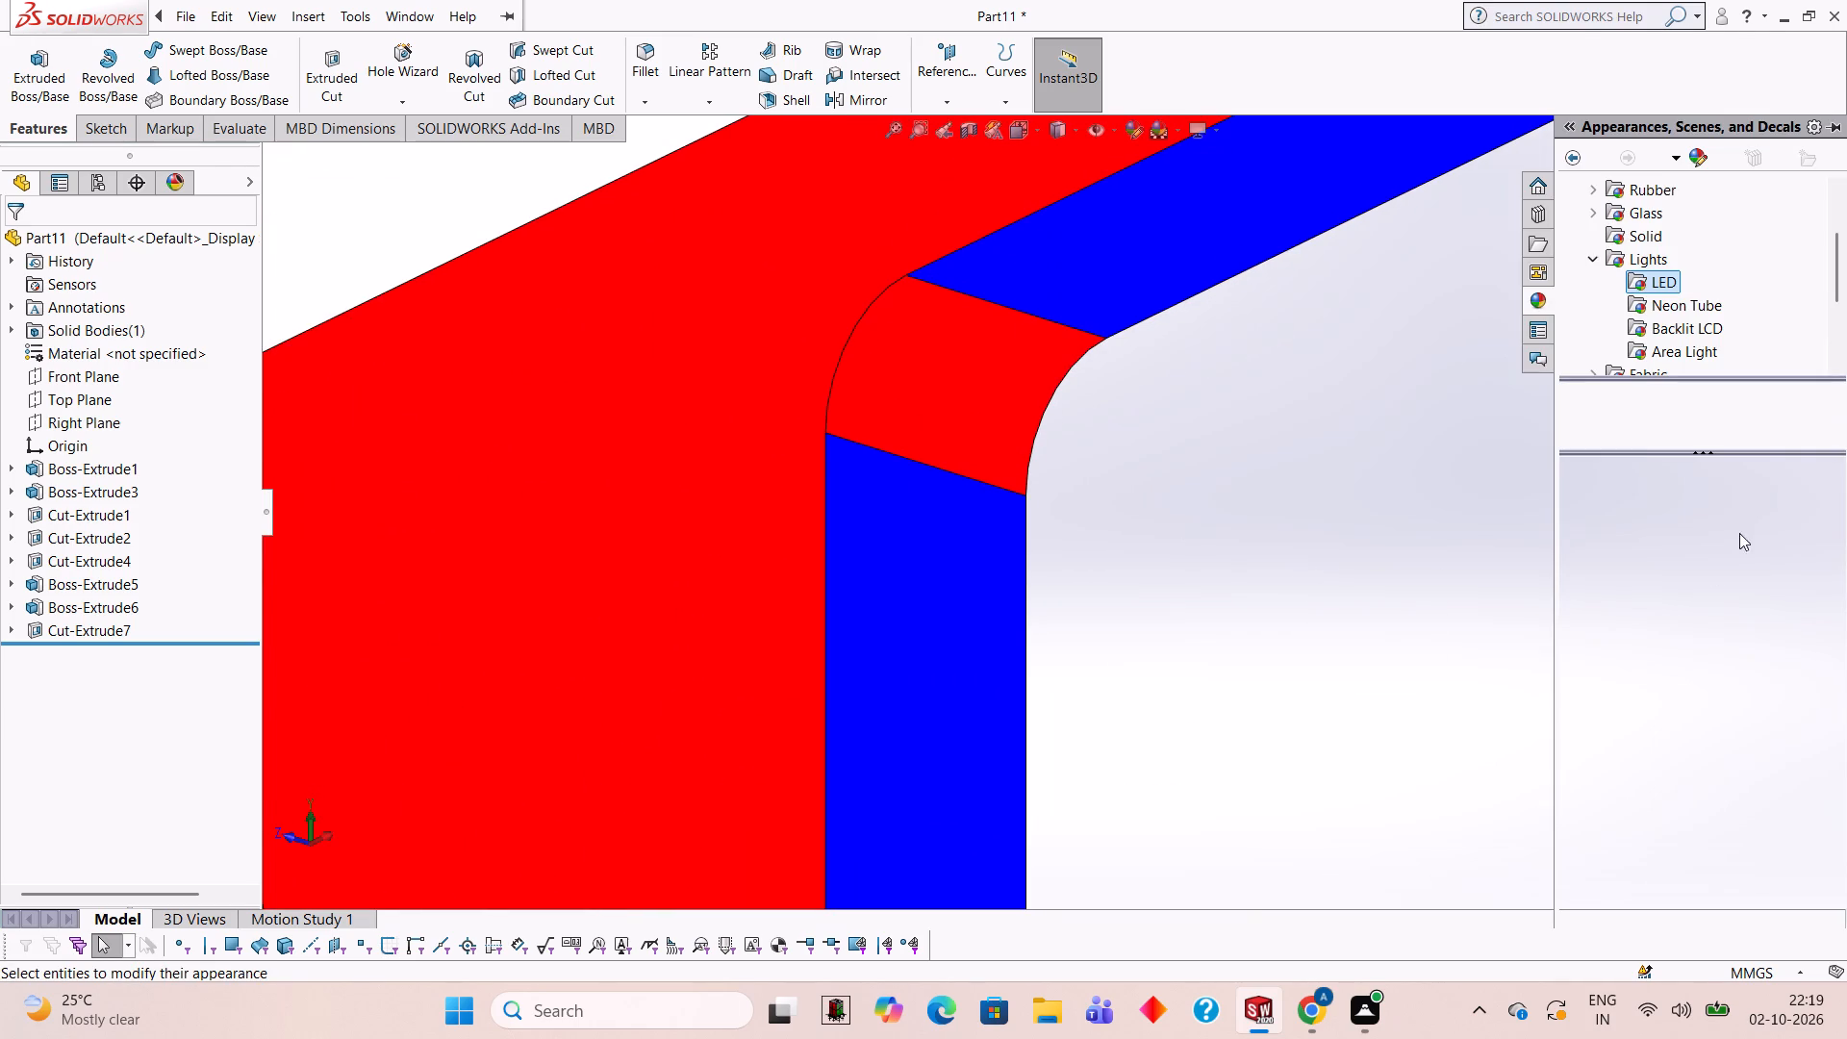
left_click_drag(1640, 659, 990, 358)
left_click(990, 358)
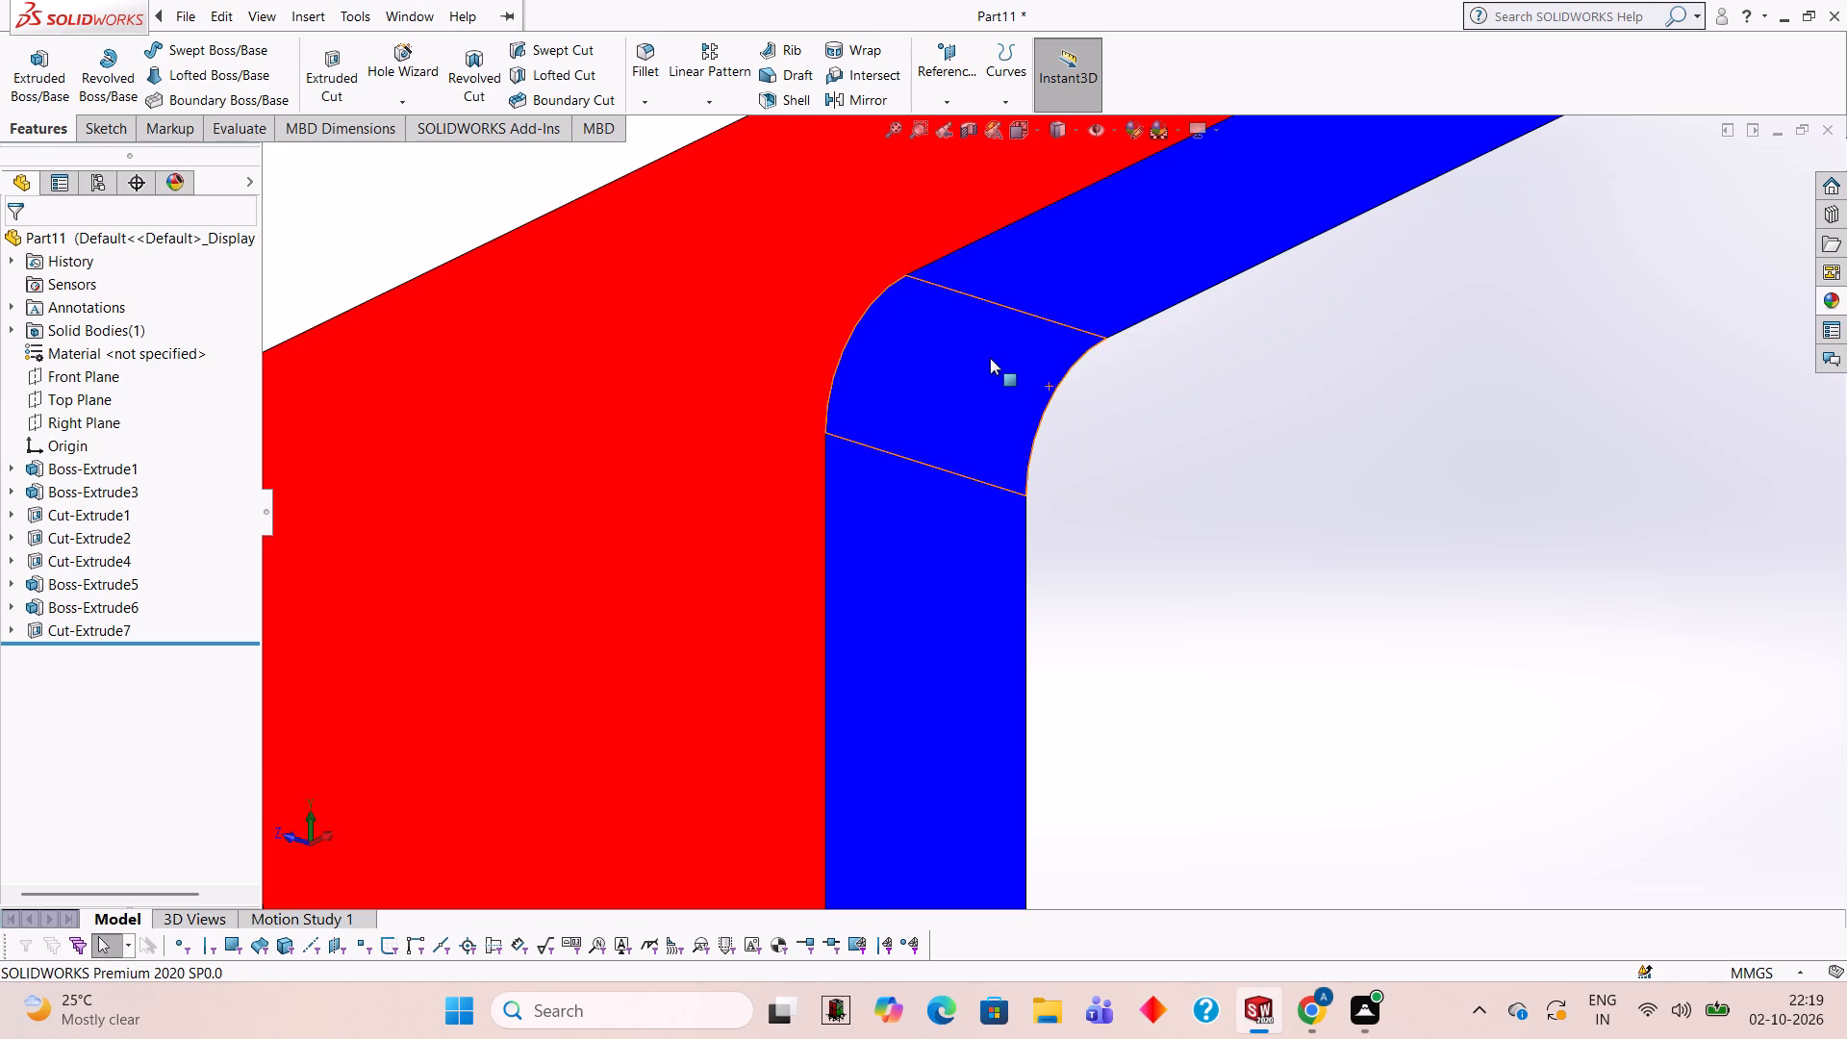
Apply the Blue LED appearance to only the fillet joining the web's blue edge face to the lower side plate.
scroll(990, 358, "up", 8)
scroll(1065, 459, "up", 2)
scroll(1065, 459, "down", 1)
middle_click_drag(1066, 469, 1047, 739)
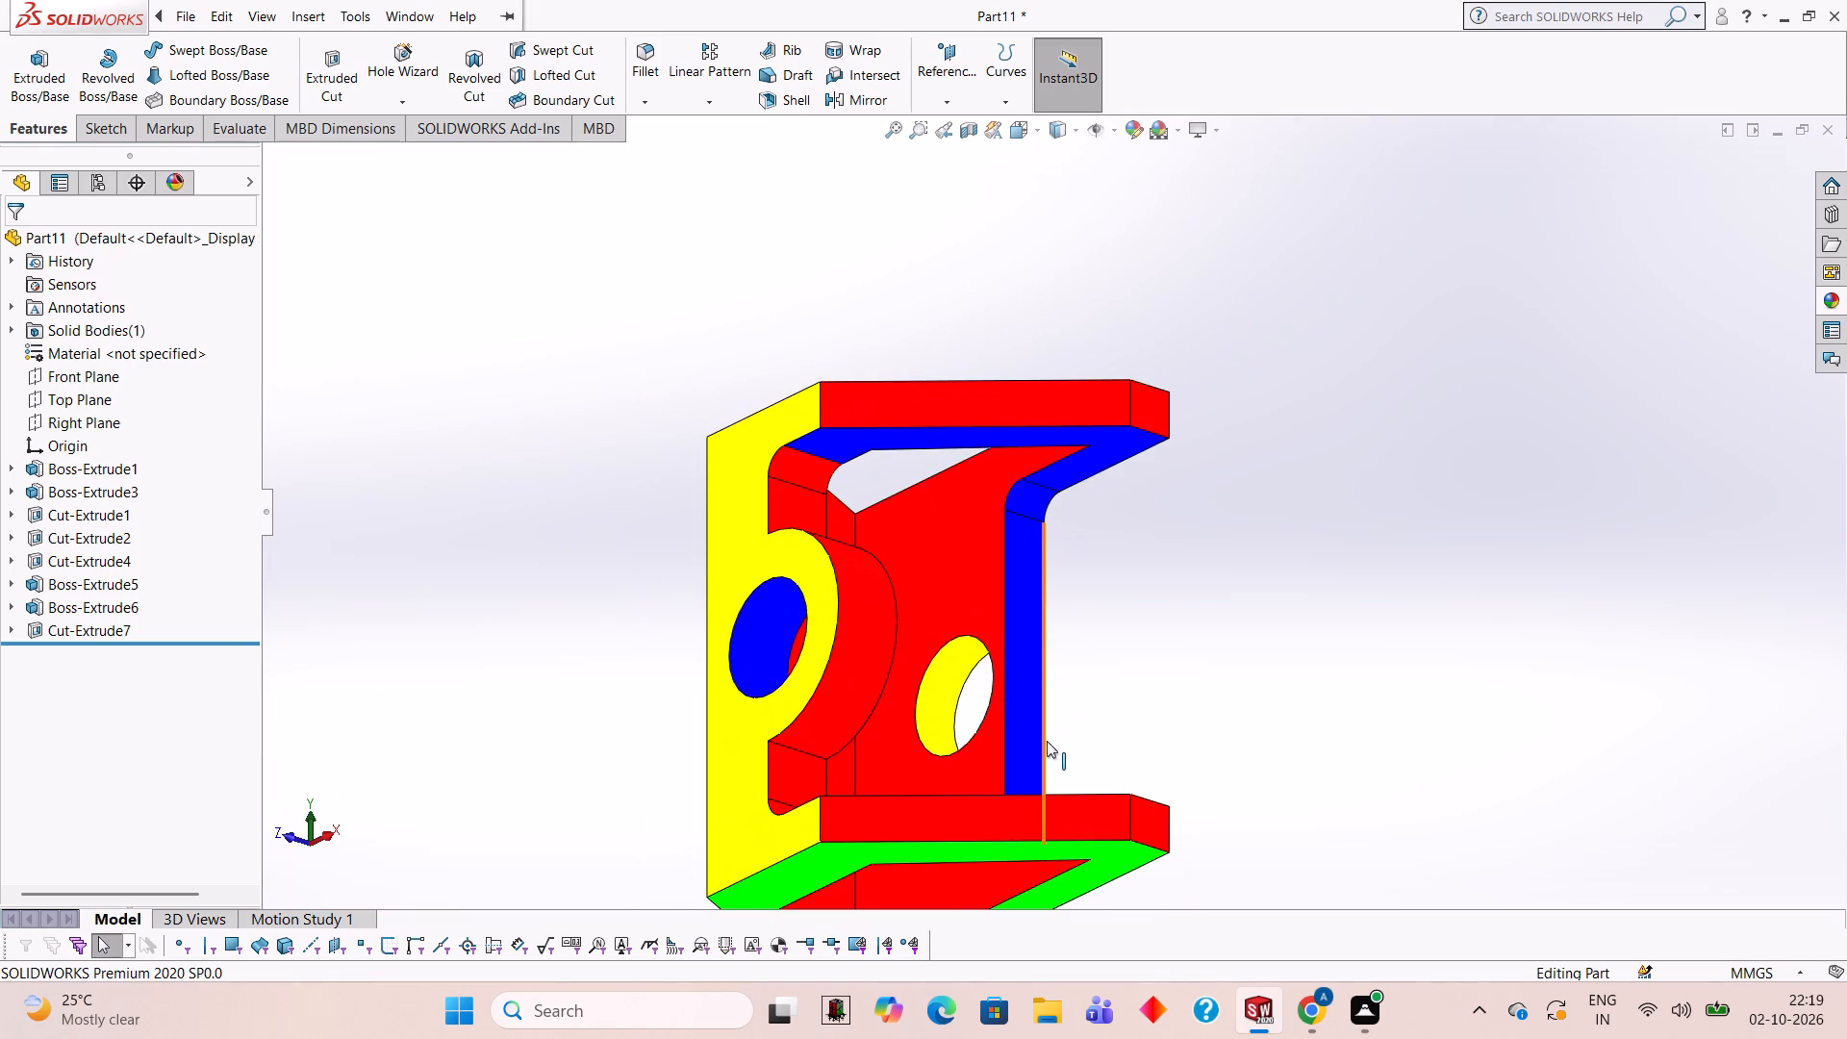
middle_click_drag(1327, 395, 1232, 583)
scroll(1227, 616, "down", 2)
middle_click_drag(1222, 701, 1213, 829)
scroll(1200, 801, "up", 2)
scroll(1194, 755, "down", 2)
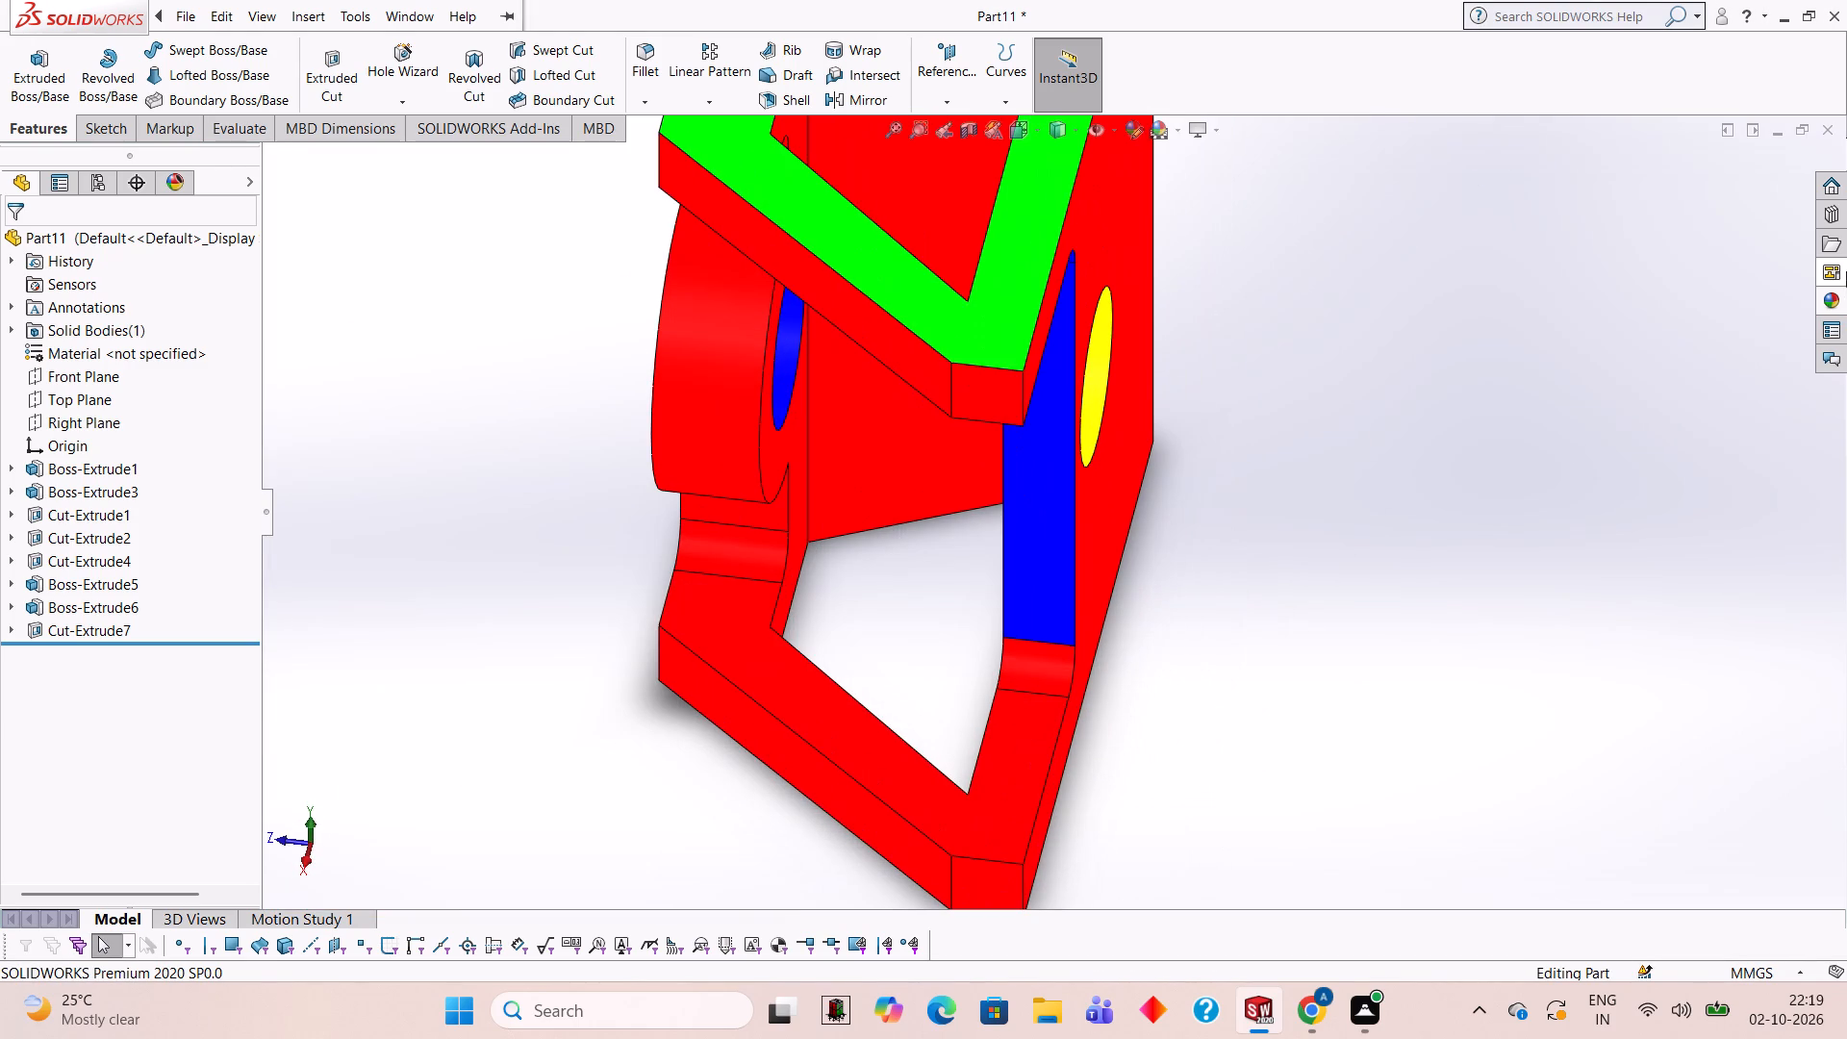
left_click(1837, 295)
left_click_drag(1623, 661, 1060, 687)
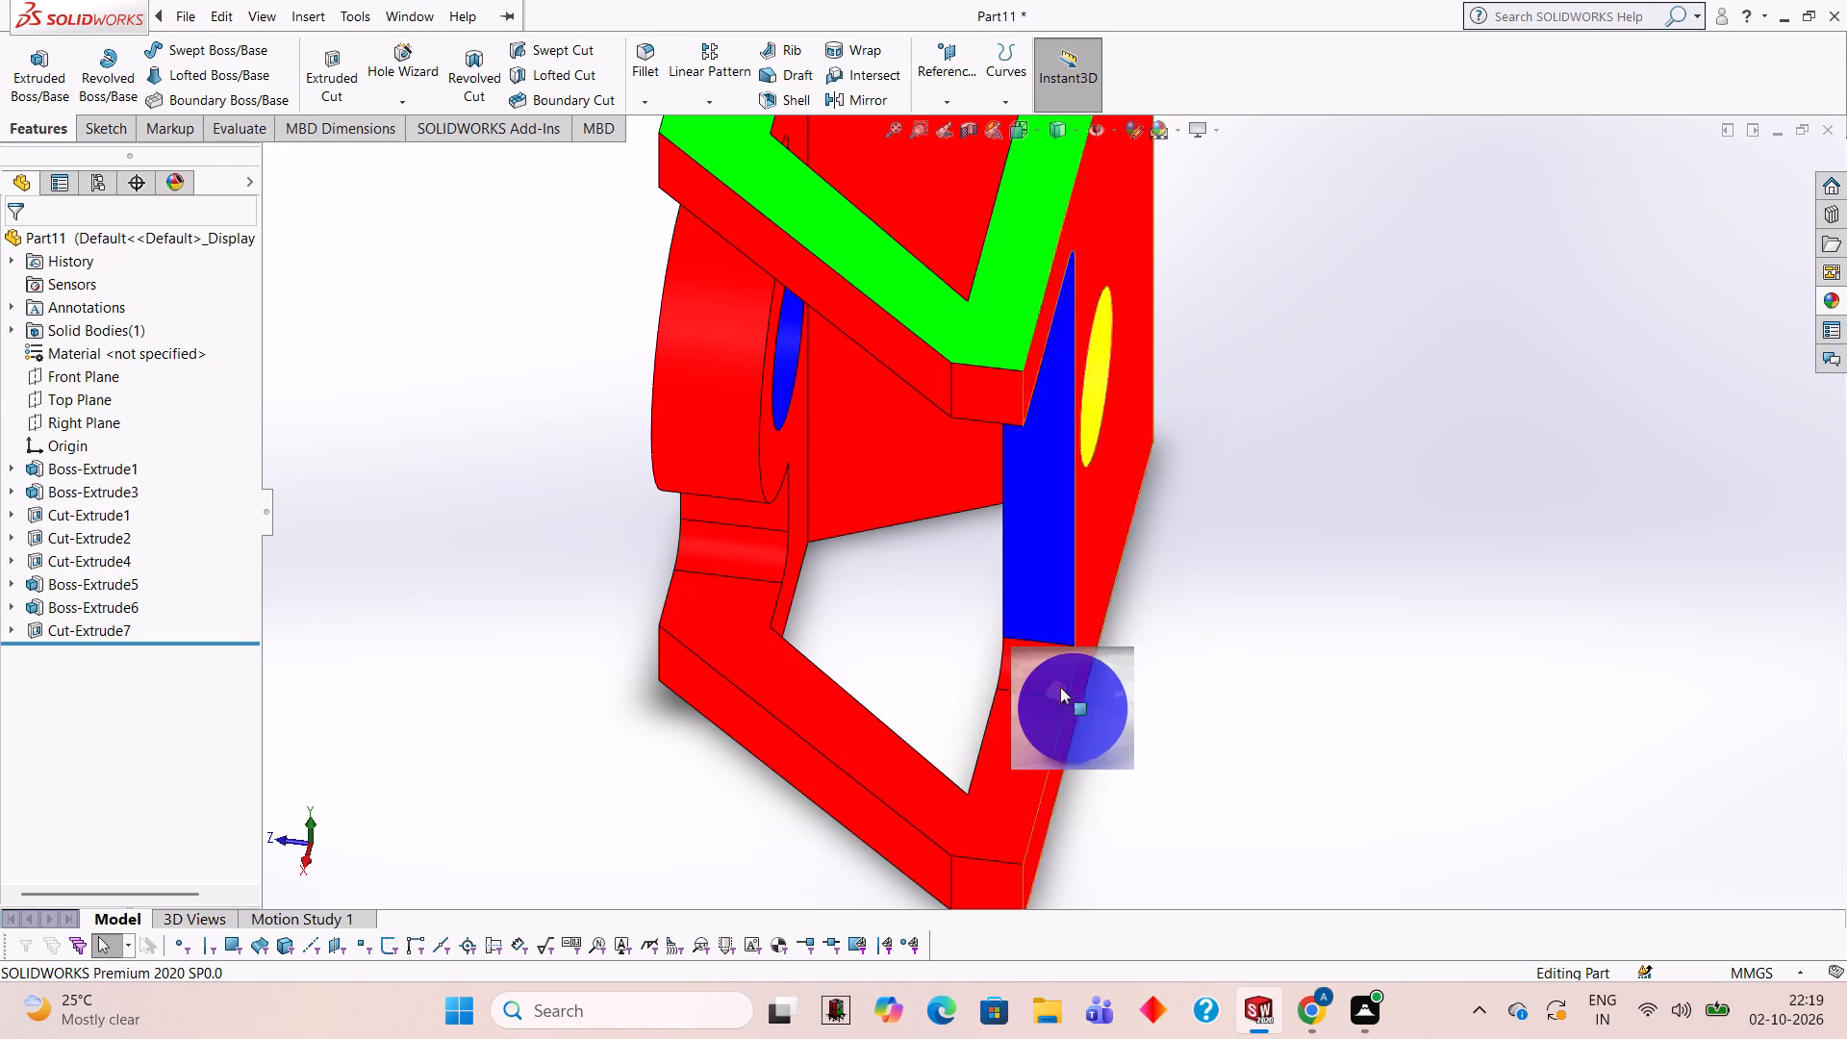
left_click_drag(1060, 687, 1025, 672)
left_click(1025, 672)
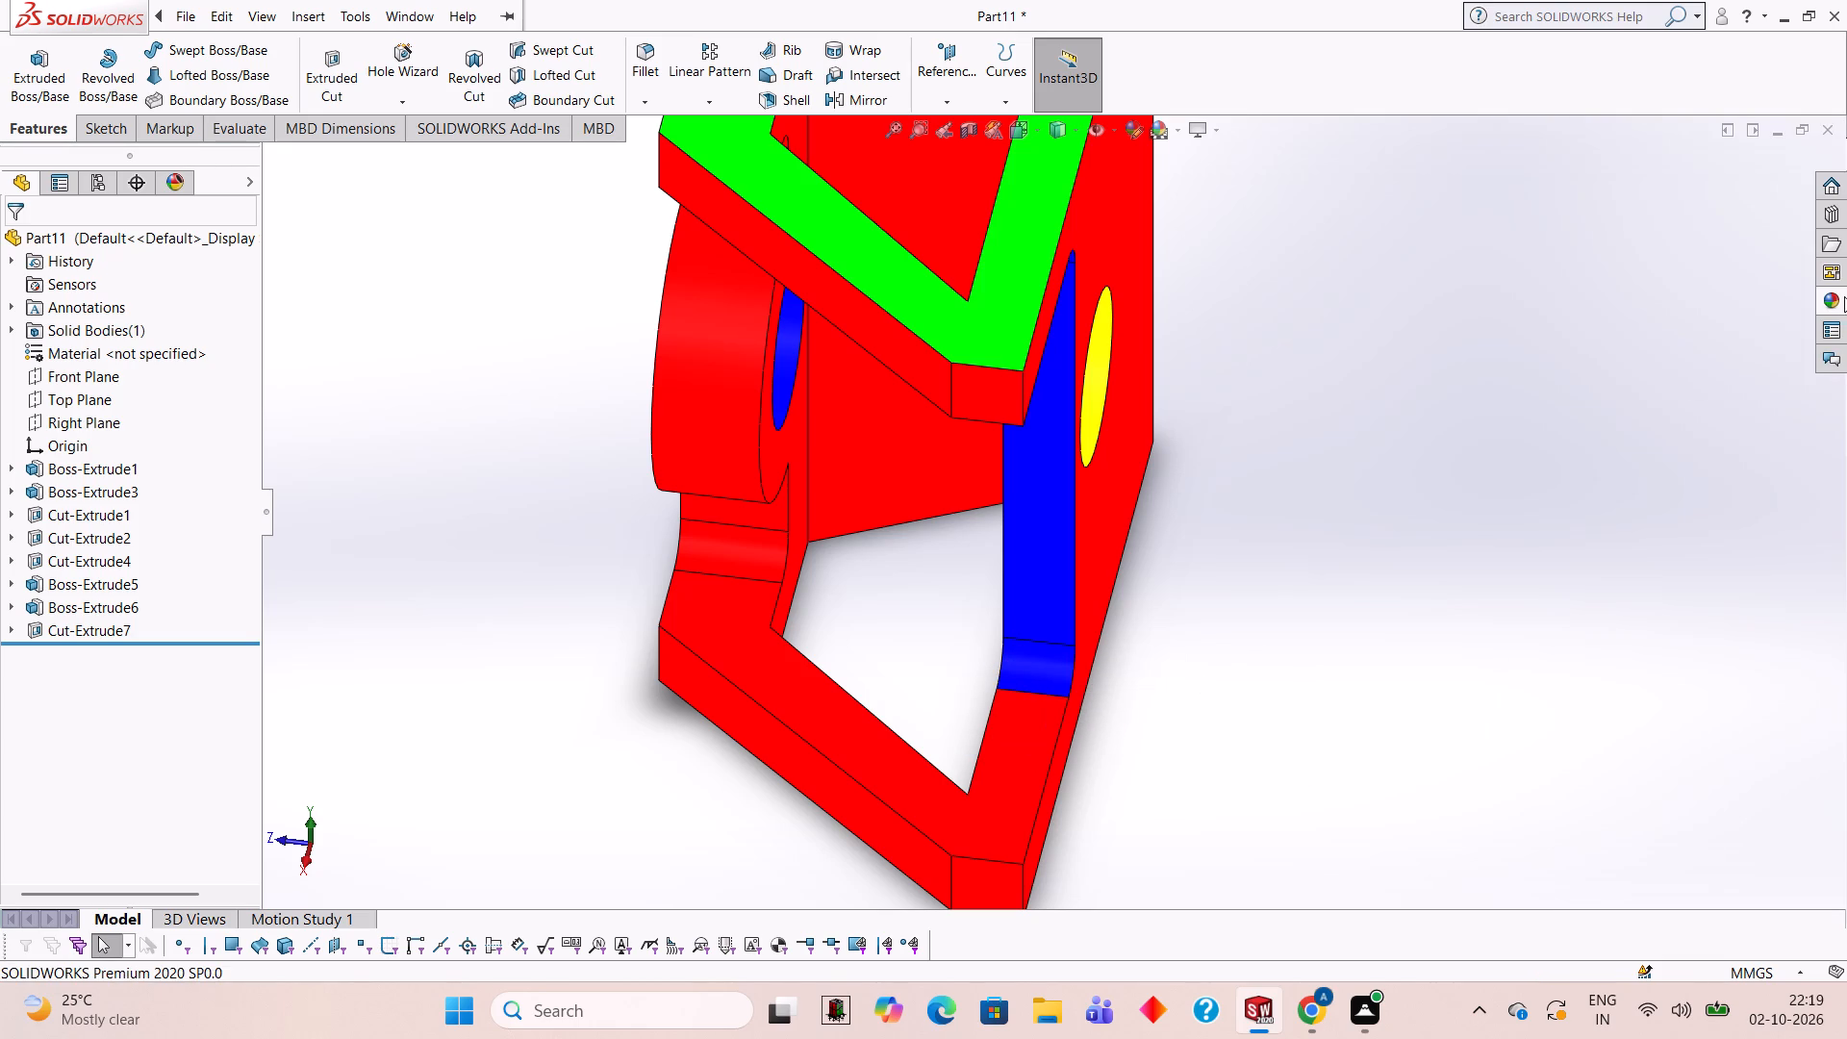
Apply the Blue LED appearance to only the inner face of the lower side plate.
left_click(1837, 302)
left_click_drag(1627, 685, 995, 780)
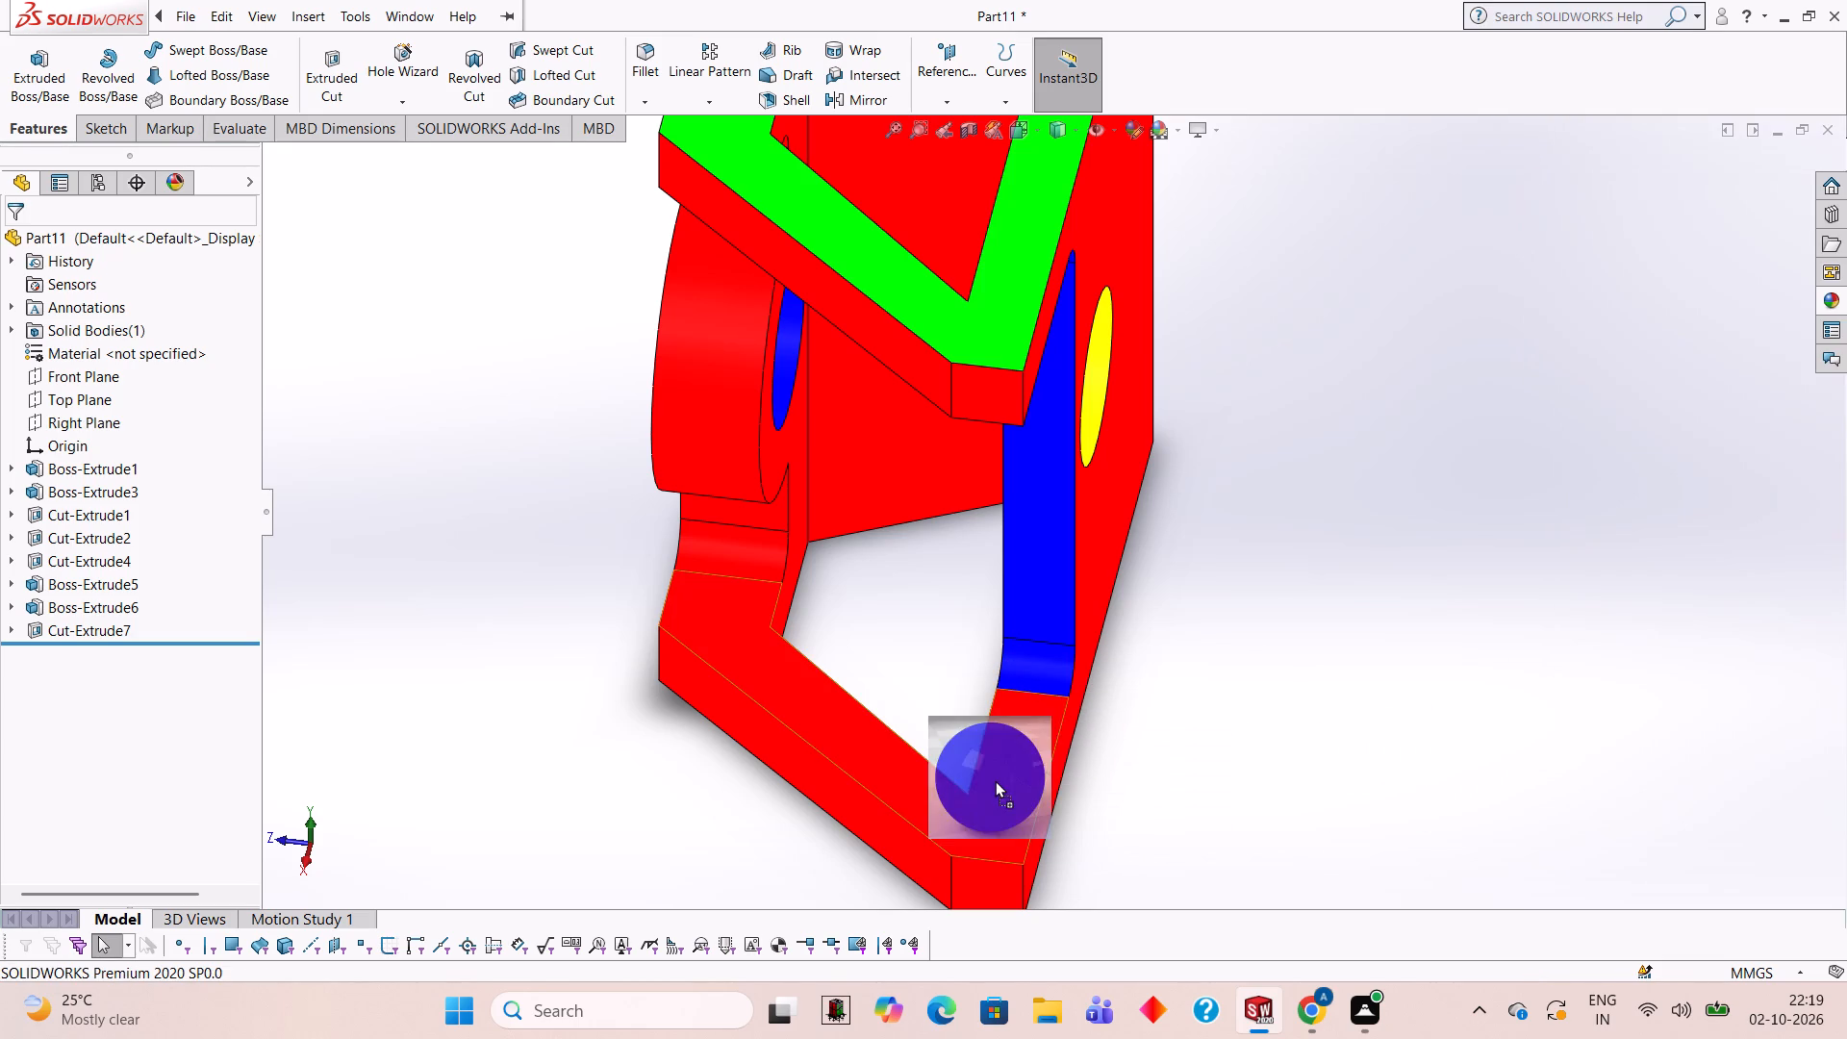
left_click_drag(995, 780, 998, 780)
left_click(998, 780)
Examine the coloured inner faces, boss and web hole from the open side of the part.
middle_click_drag(1049, 689, 1305, 495)
scroll(1305, 491, "up", 3)
middle_click_drag(1298, 490, 1173, 452)
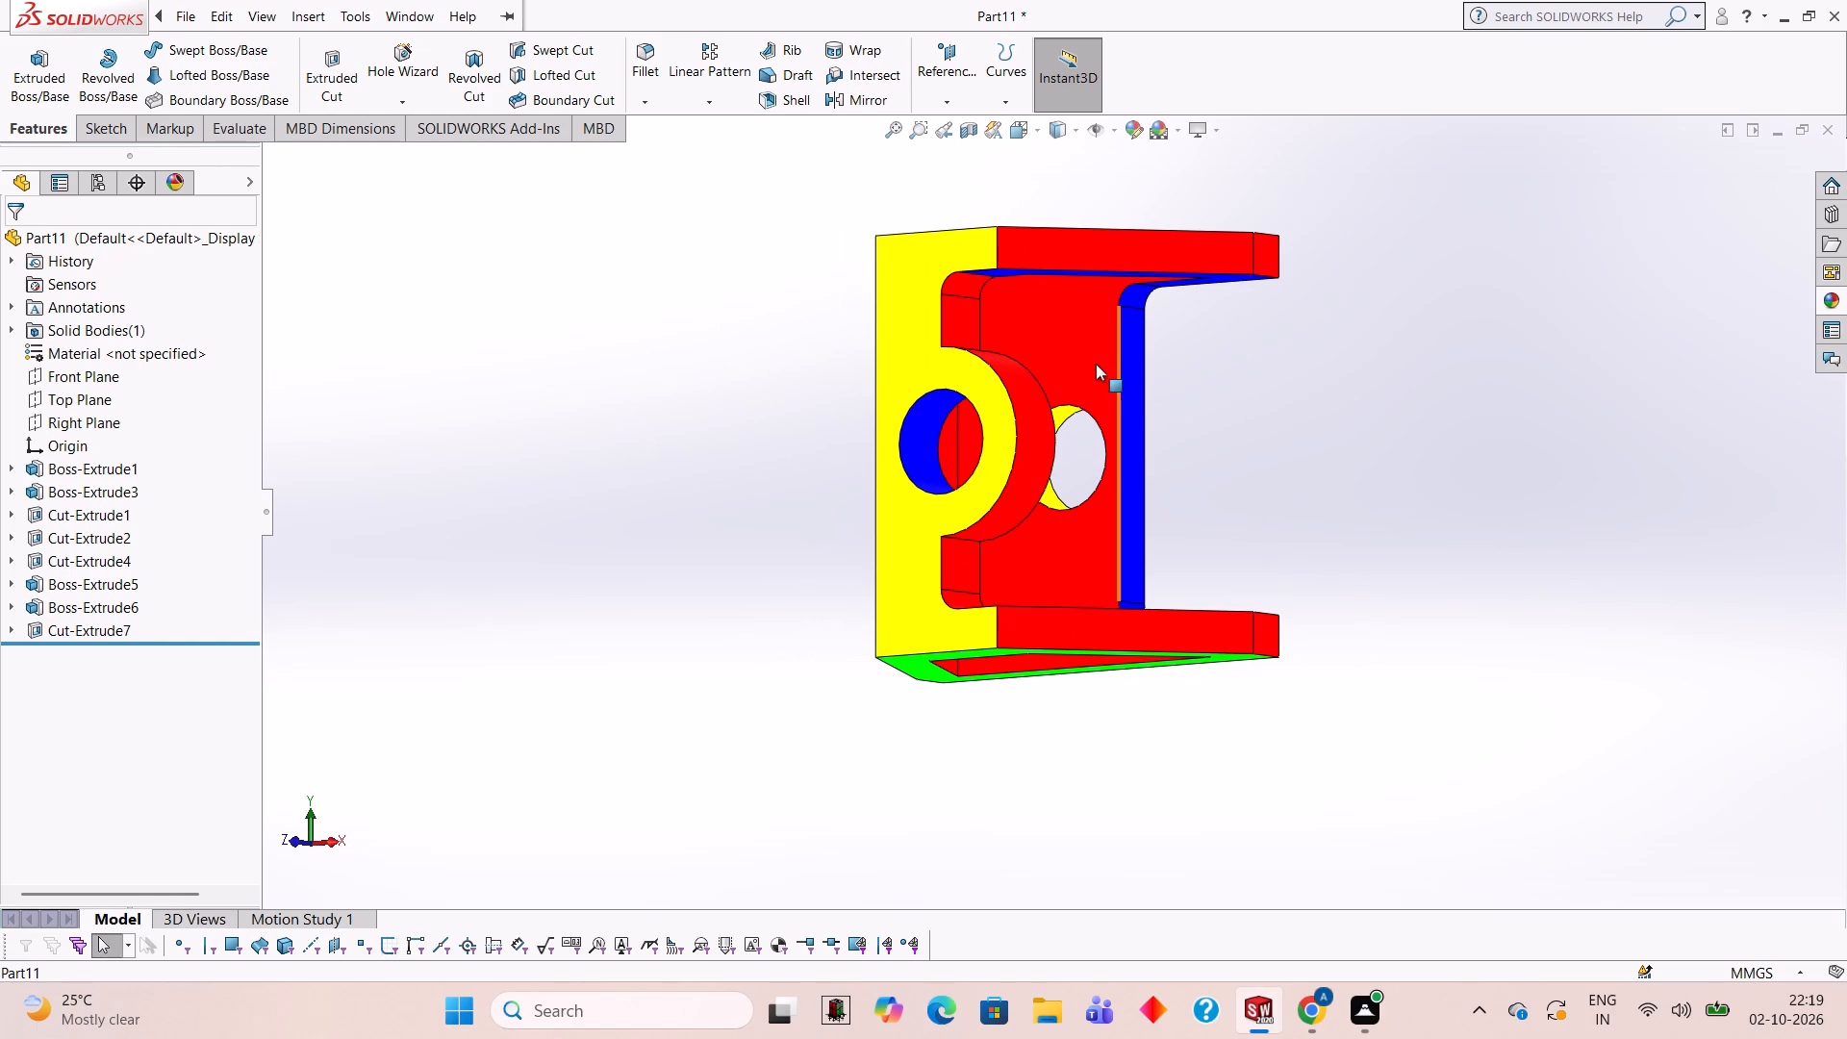
middle_click_drag(1162, 371, 1097, 469)
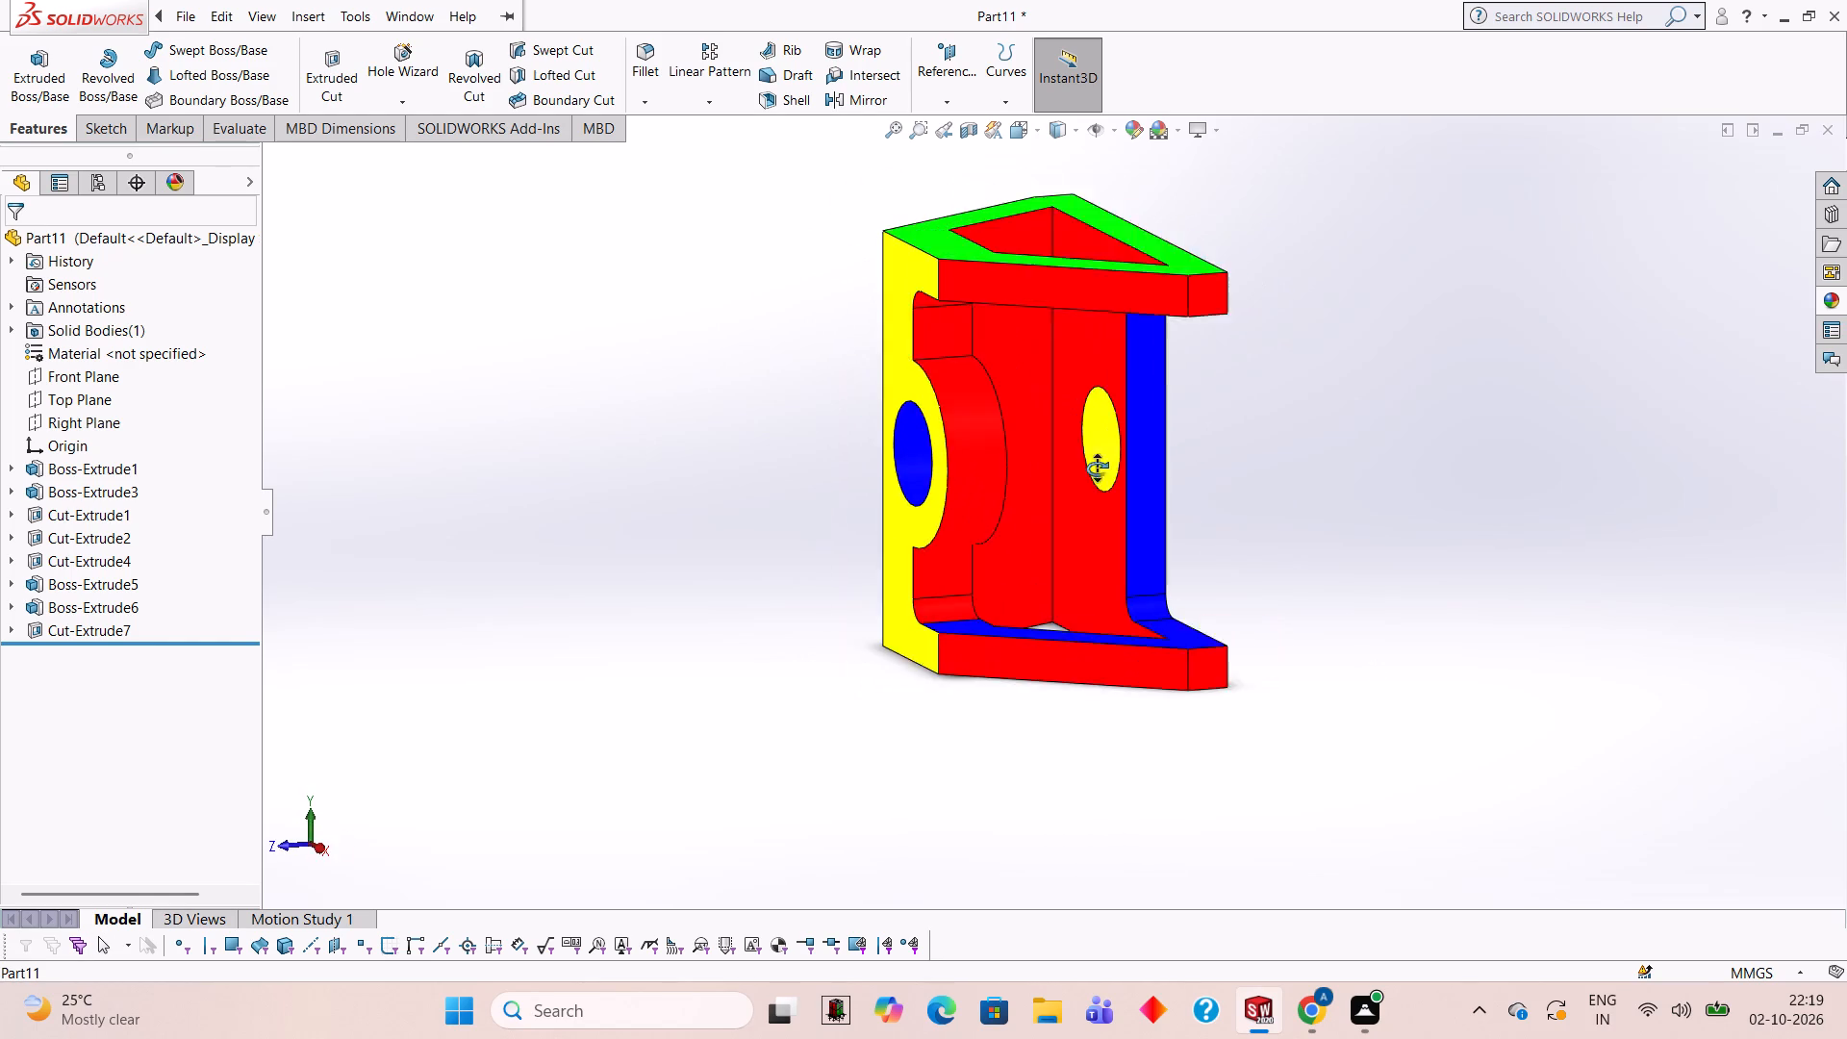
middle_click_drag(1097, 469, 1088, 444)
scroll(1031, 448, "down", 2)
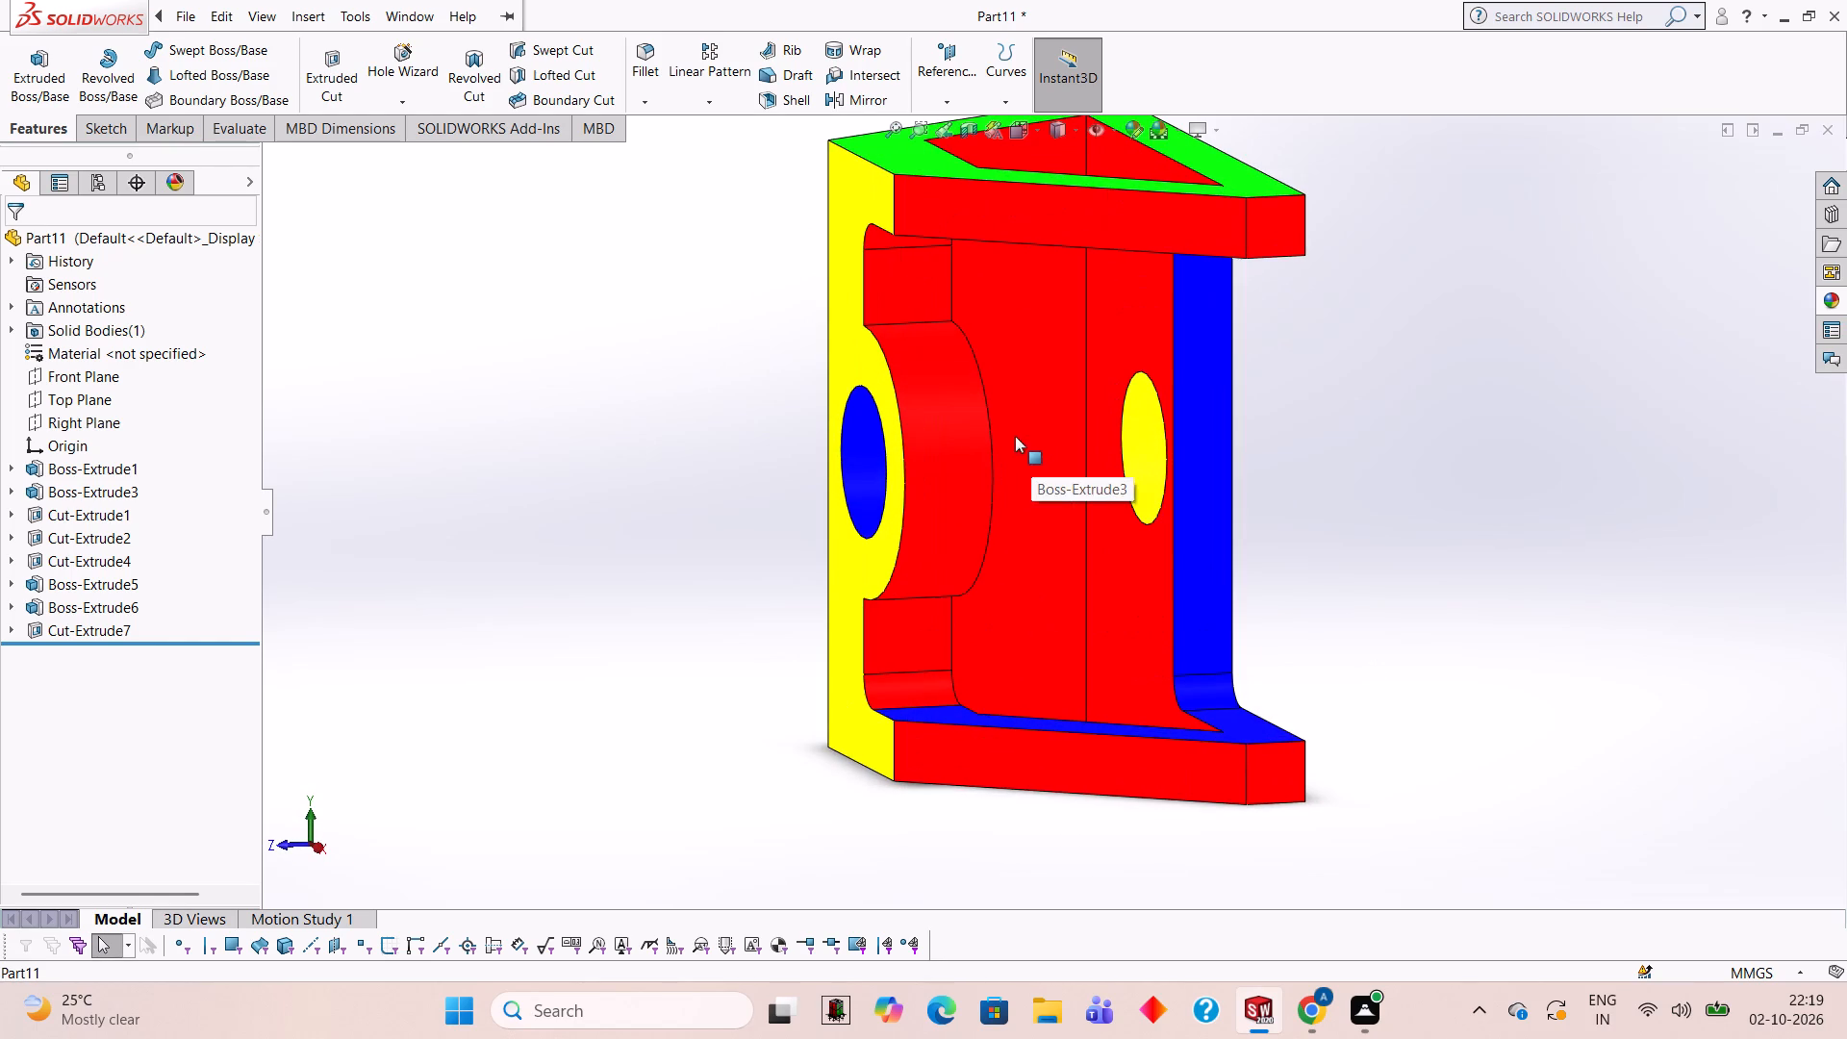
Apply the Blue LED appearance to only the curved outer face of the half-round boss.
left_click(1834, 310)
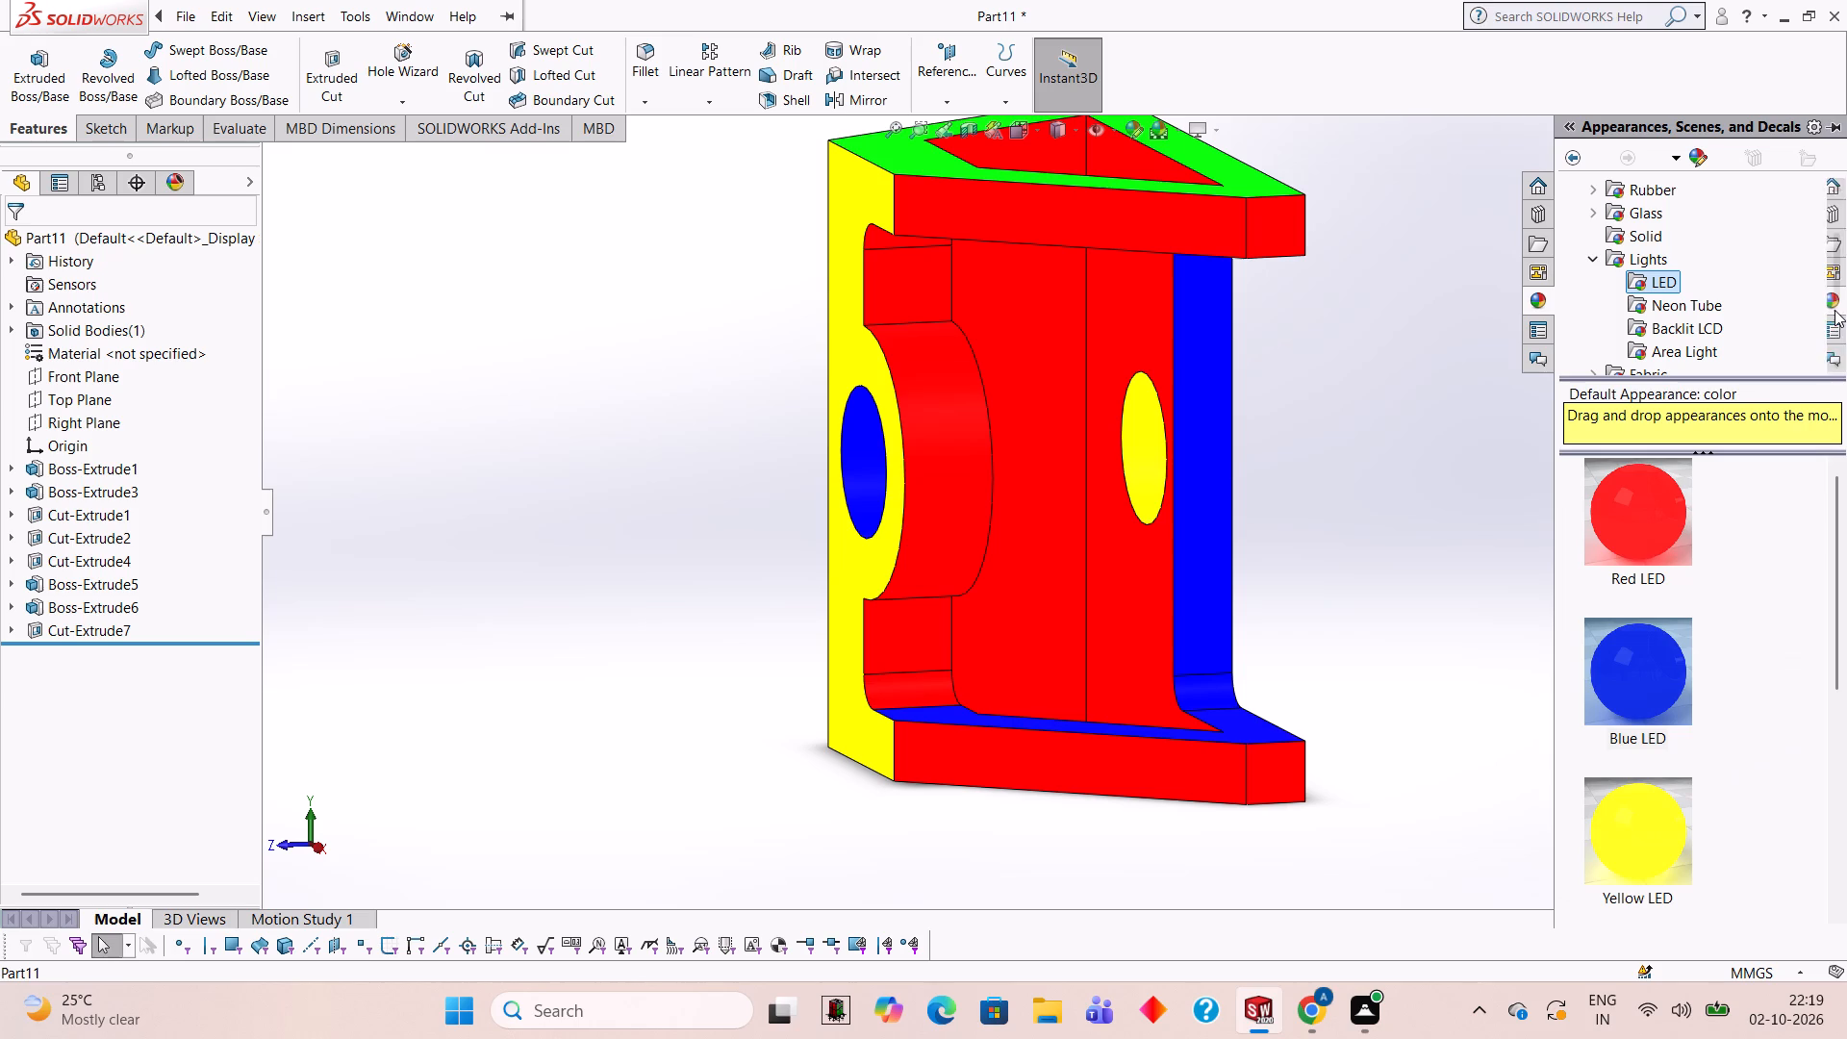
left_click_drag(1651, 673, 1112, 490)
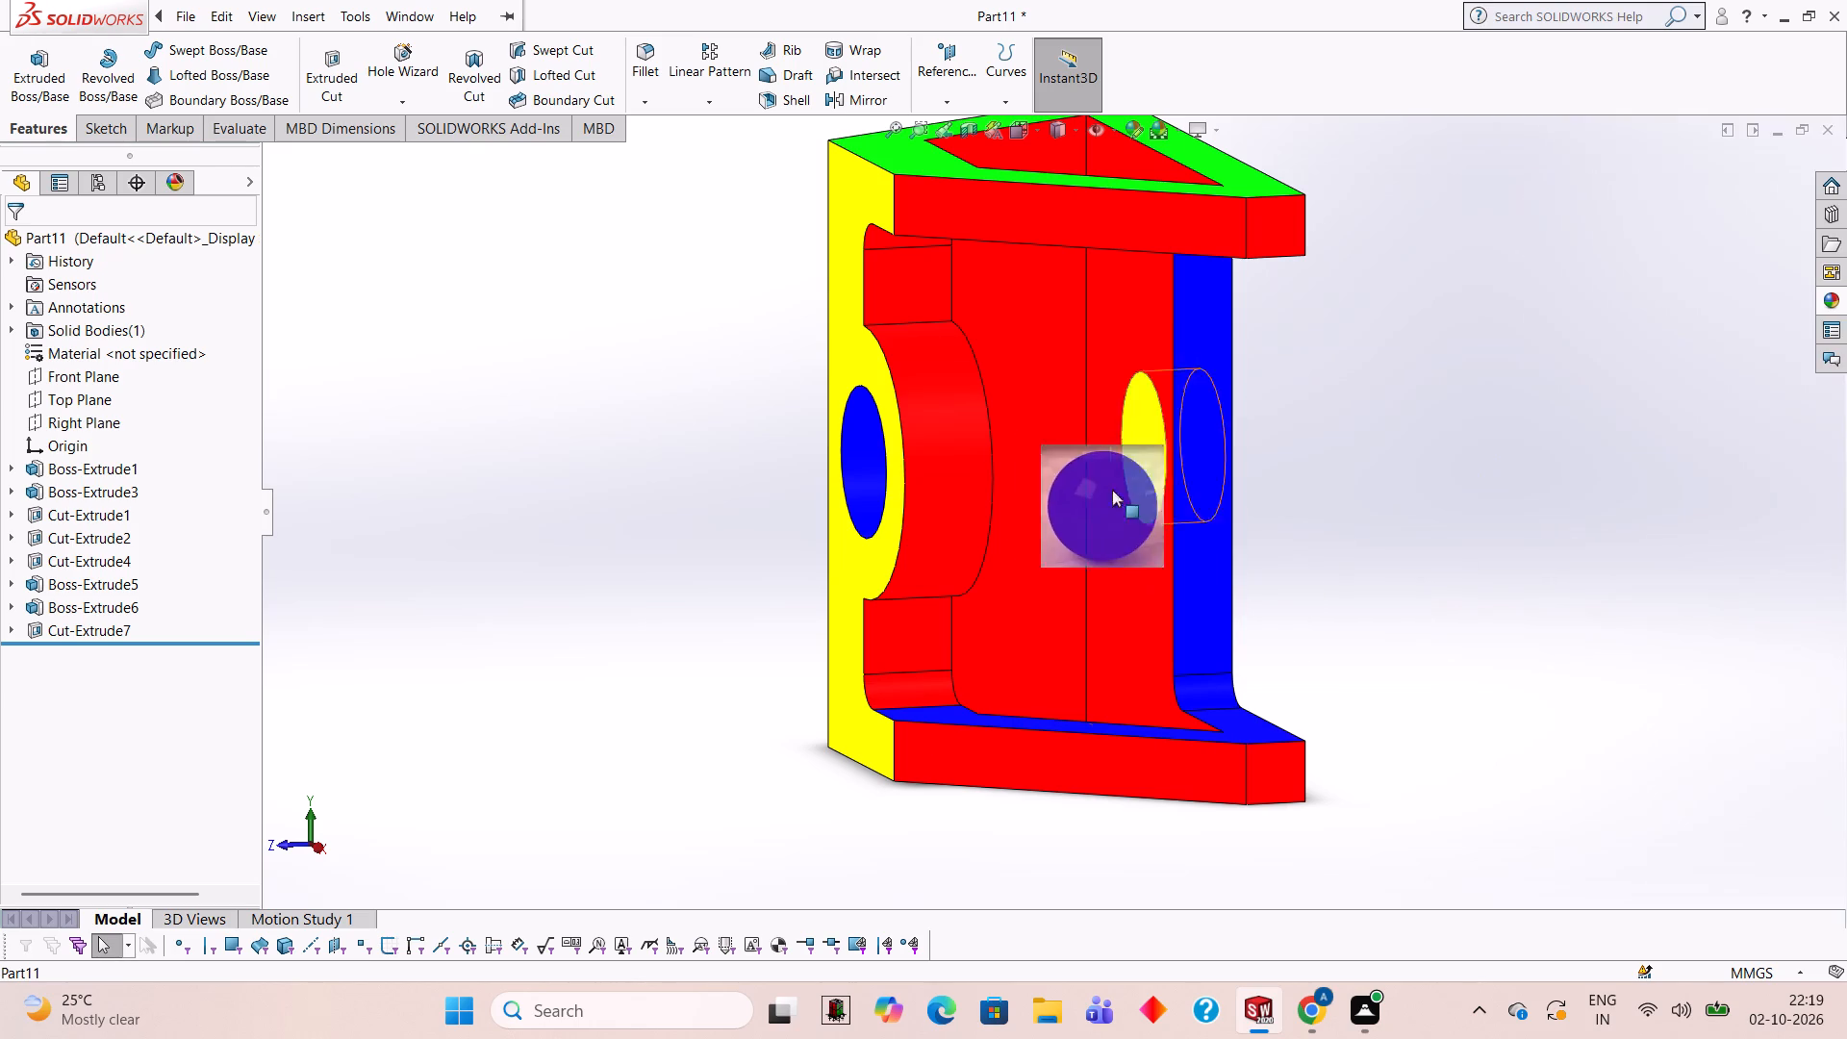
left_click_drag(1112, 490, 940, 406)
left_click(940, 406)
Examine the coloured faces of the whole part from the open side, the back, above and below.
middle_click_drag(1189, 533, 1300, 558)
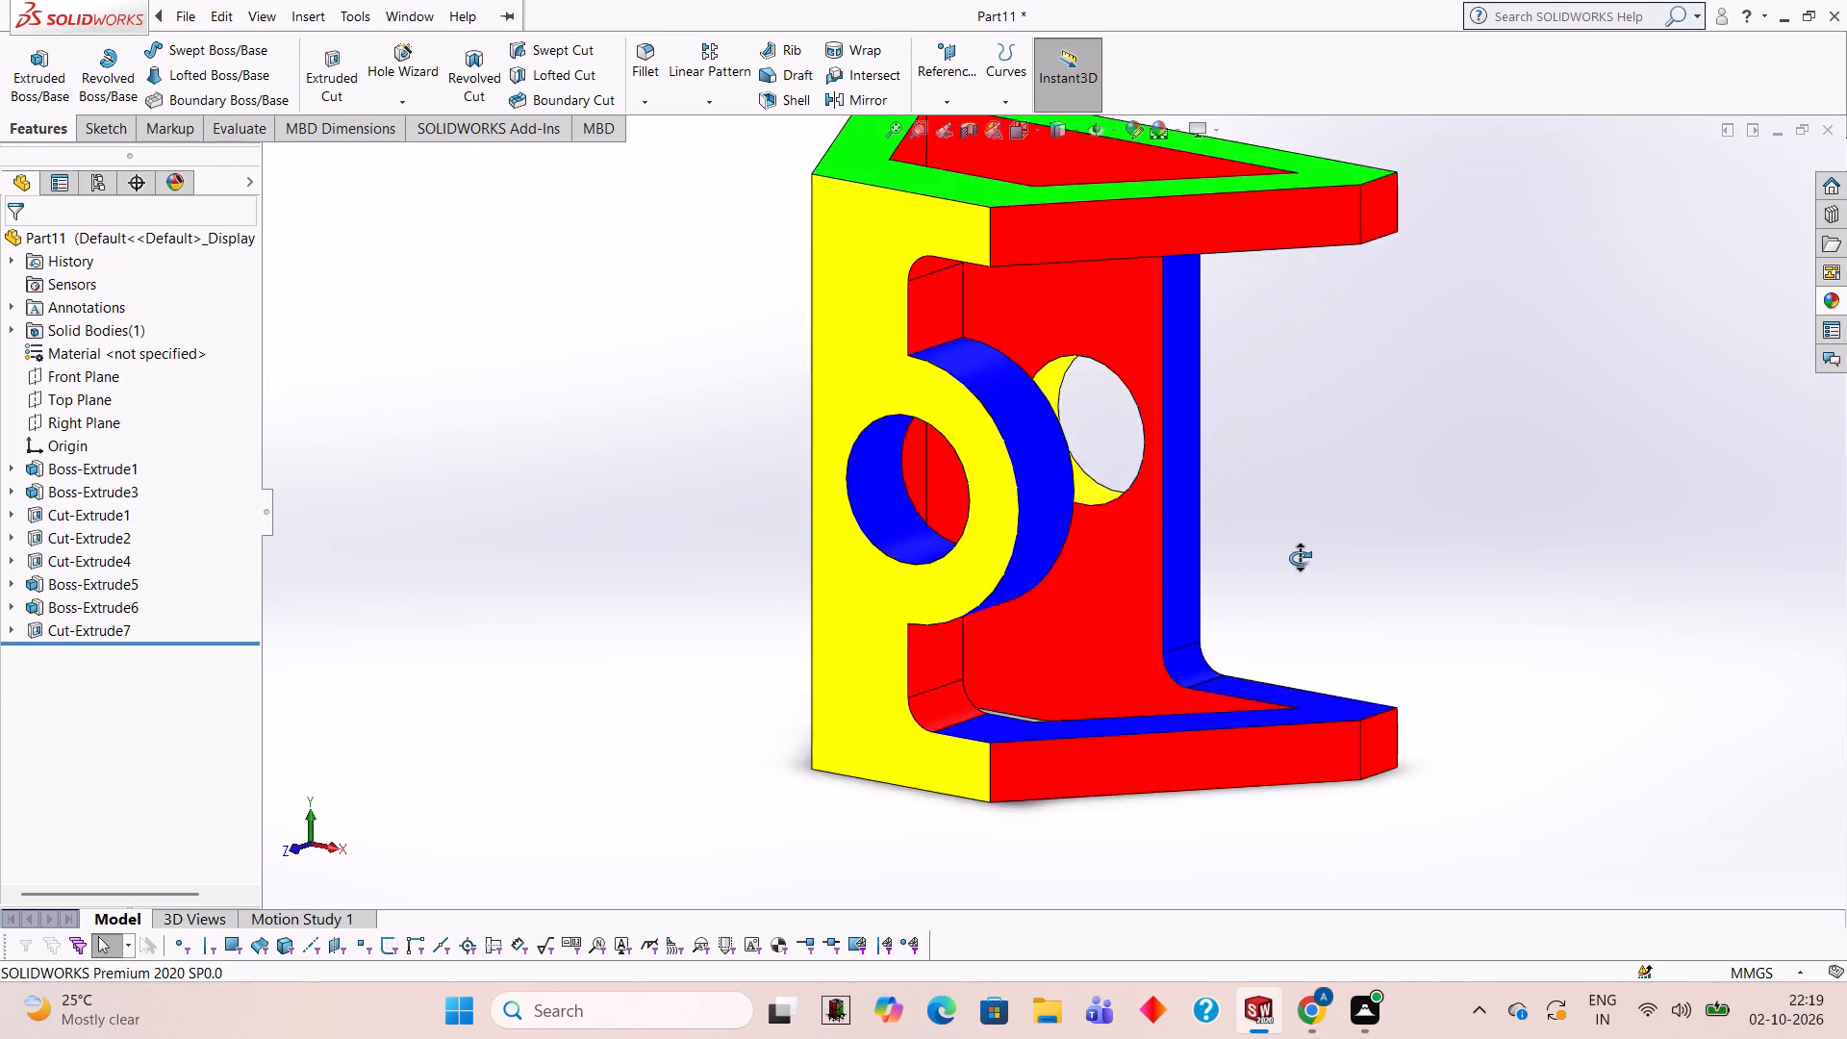
middle_click_drag(1300, 558, 1296, 370)
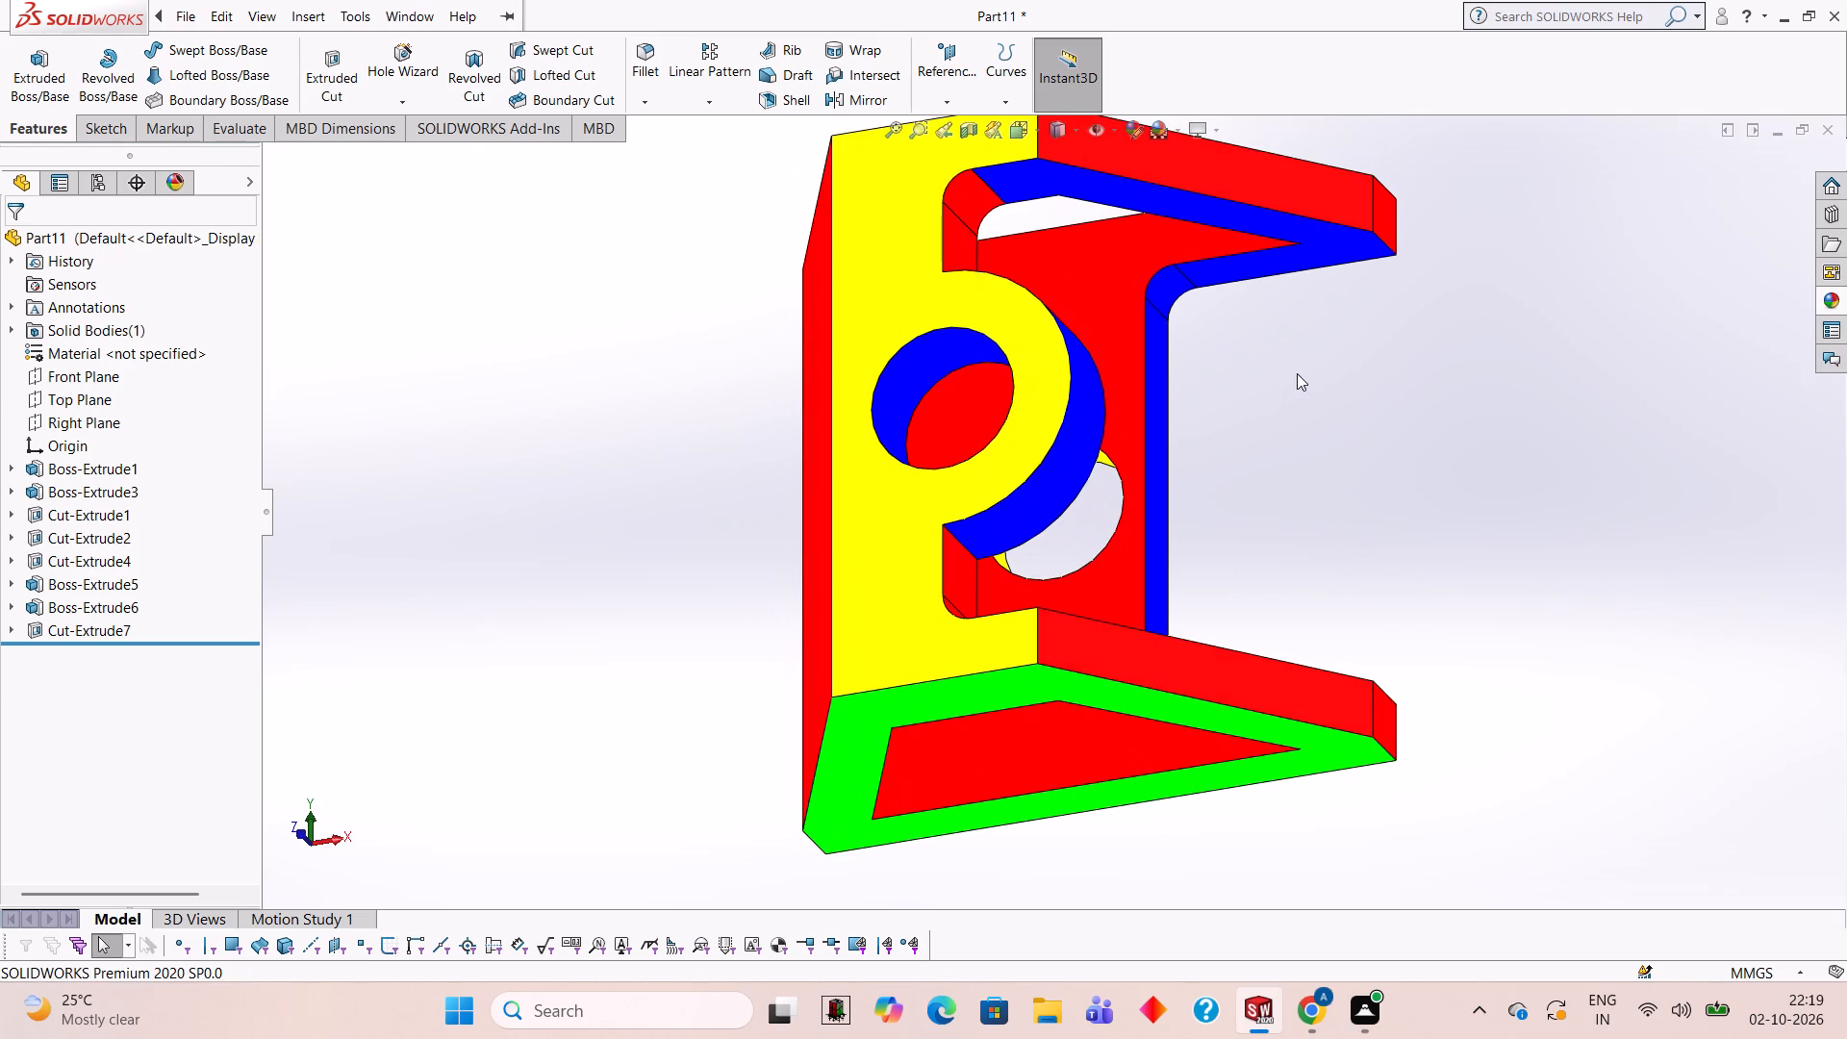
middle_click_drag(1314, 432, 1346, 360)
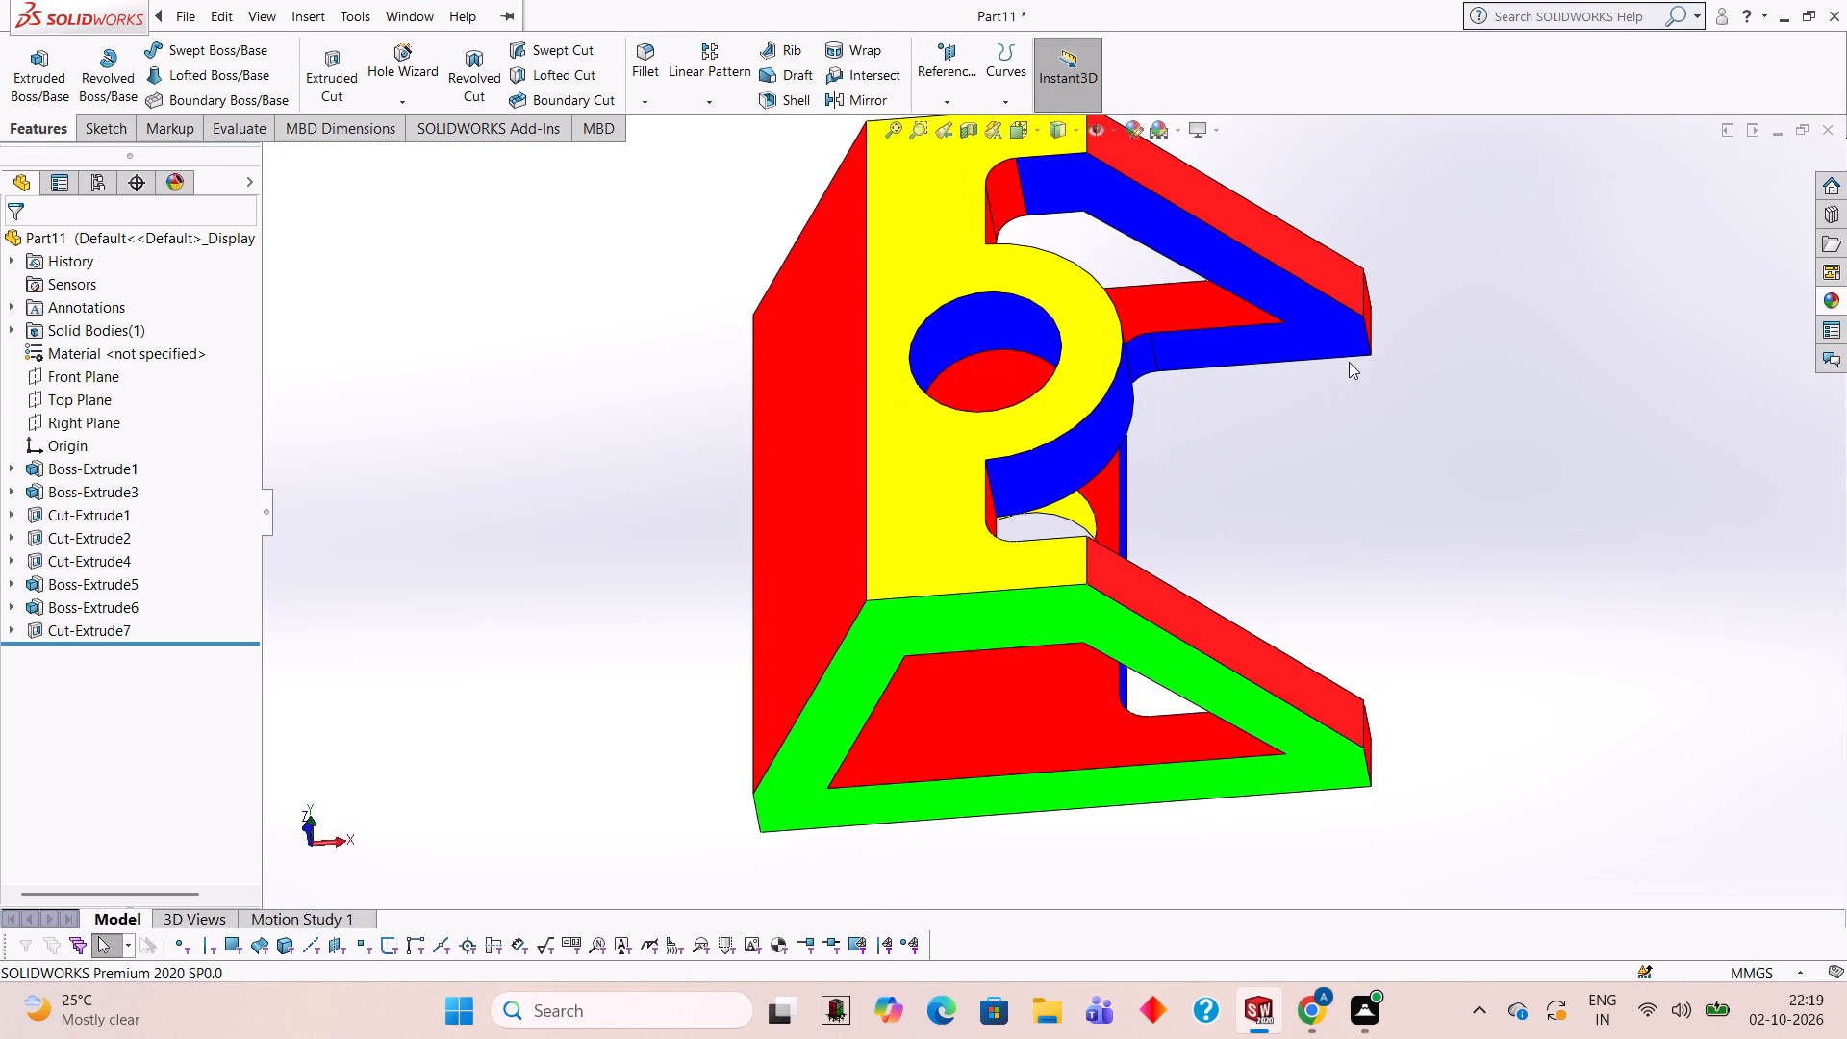
scroll(1340, 374, "up", 3)
middle_click_drag(1273, 587, 1520, 674)
middle_click_drag(1558, 667, 1576, 663)
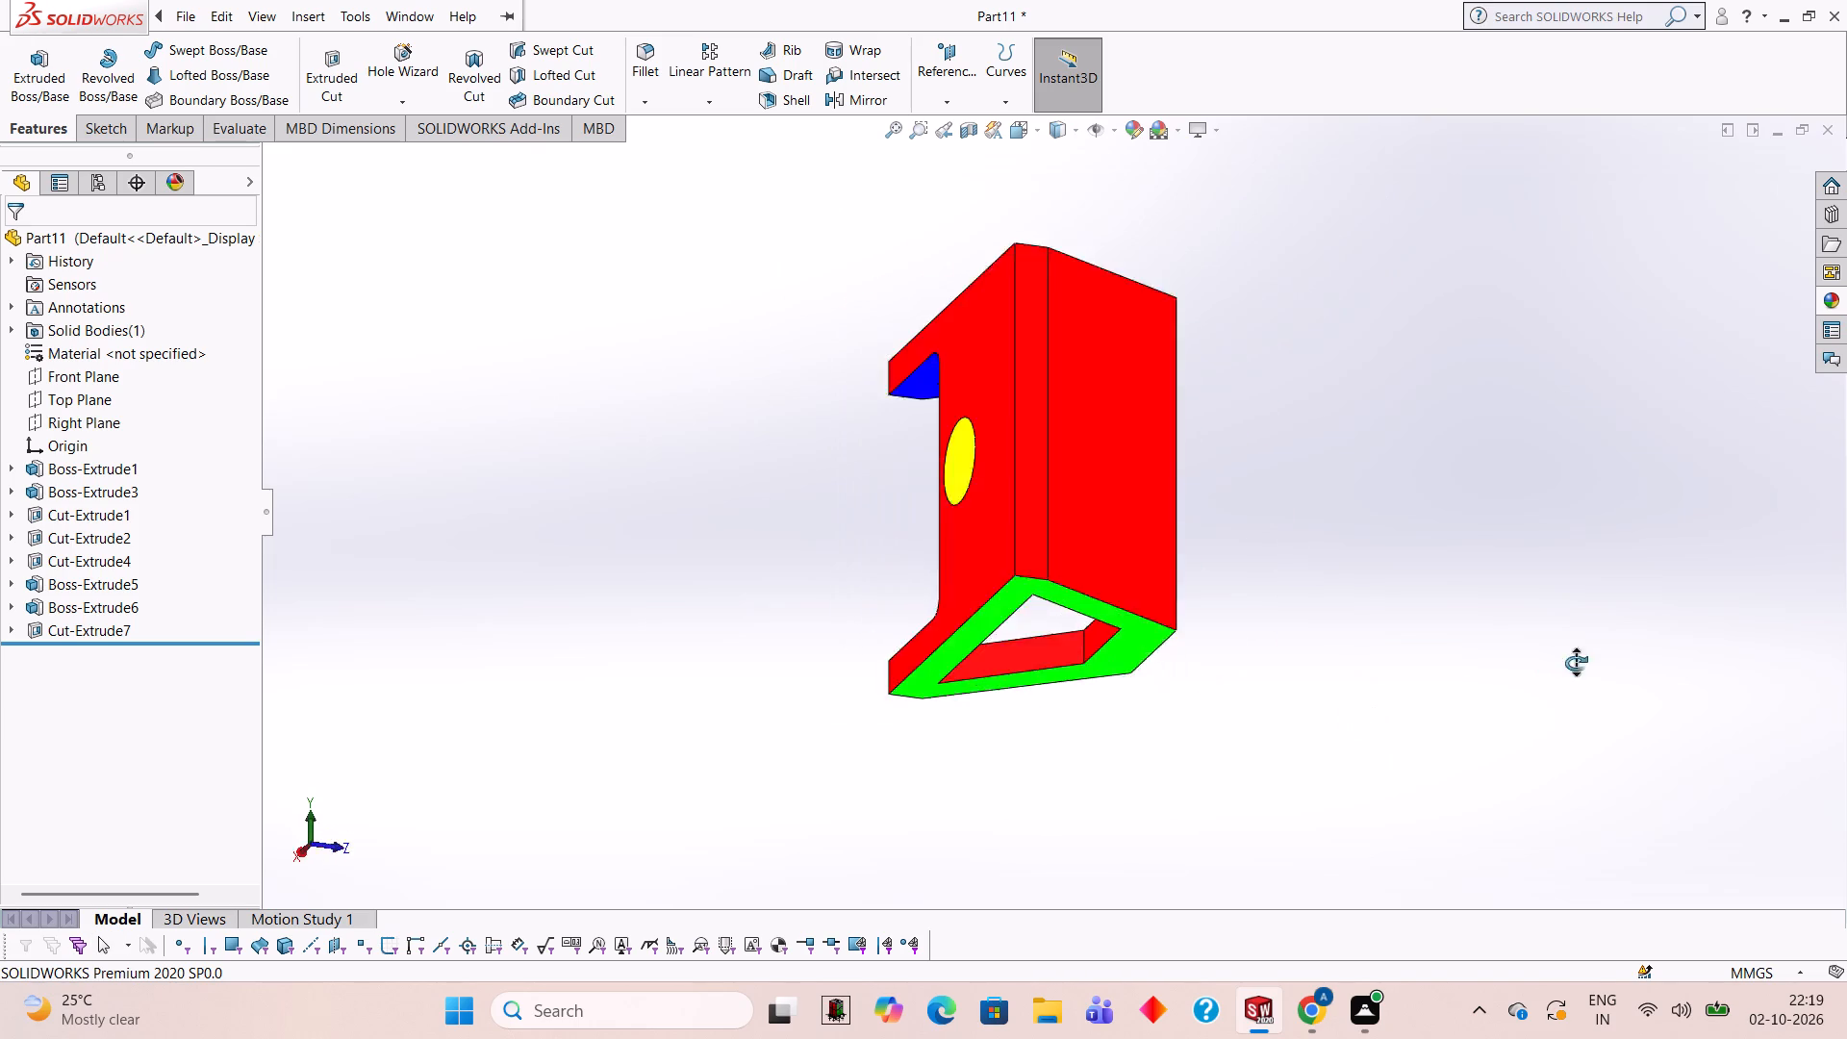
middle_click_drag(1576, 663, 891, 340)
middle_click_drag(1052, 428, 1126, 541)
middle_click_drag(1226, 363, 1578, 518)
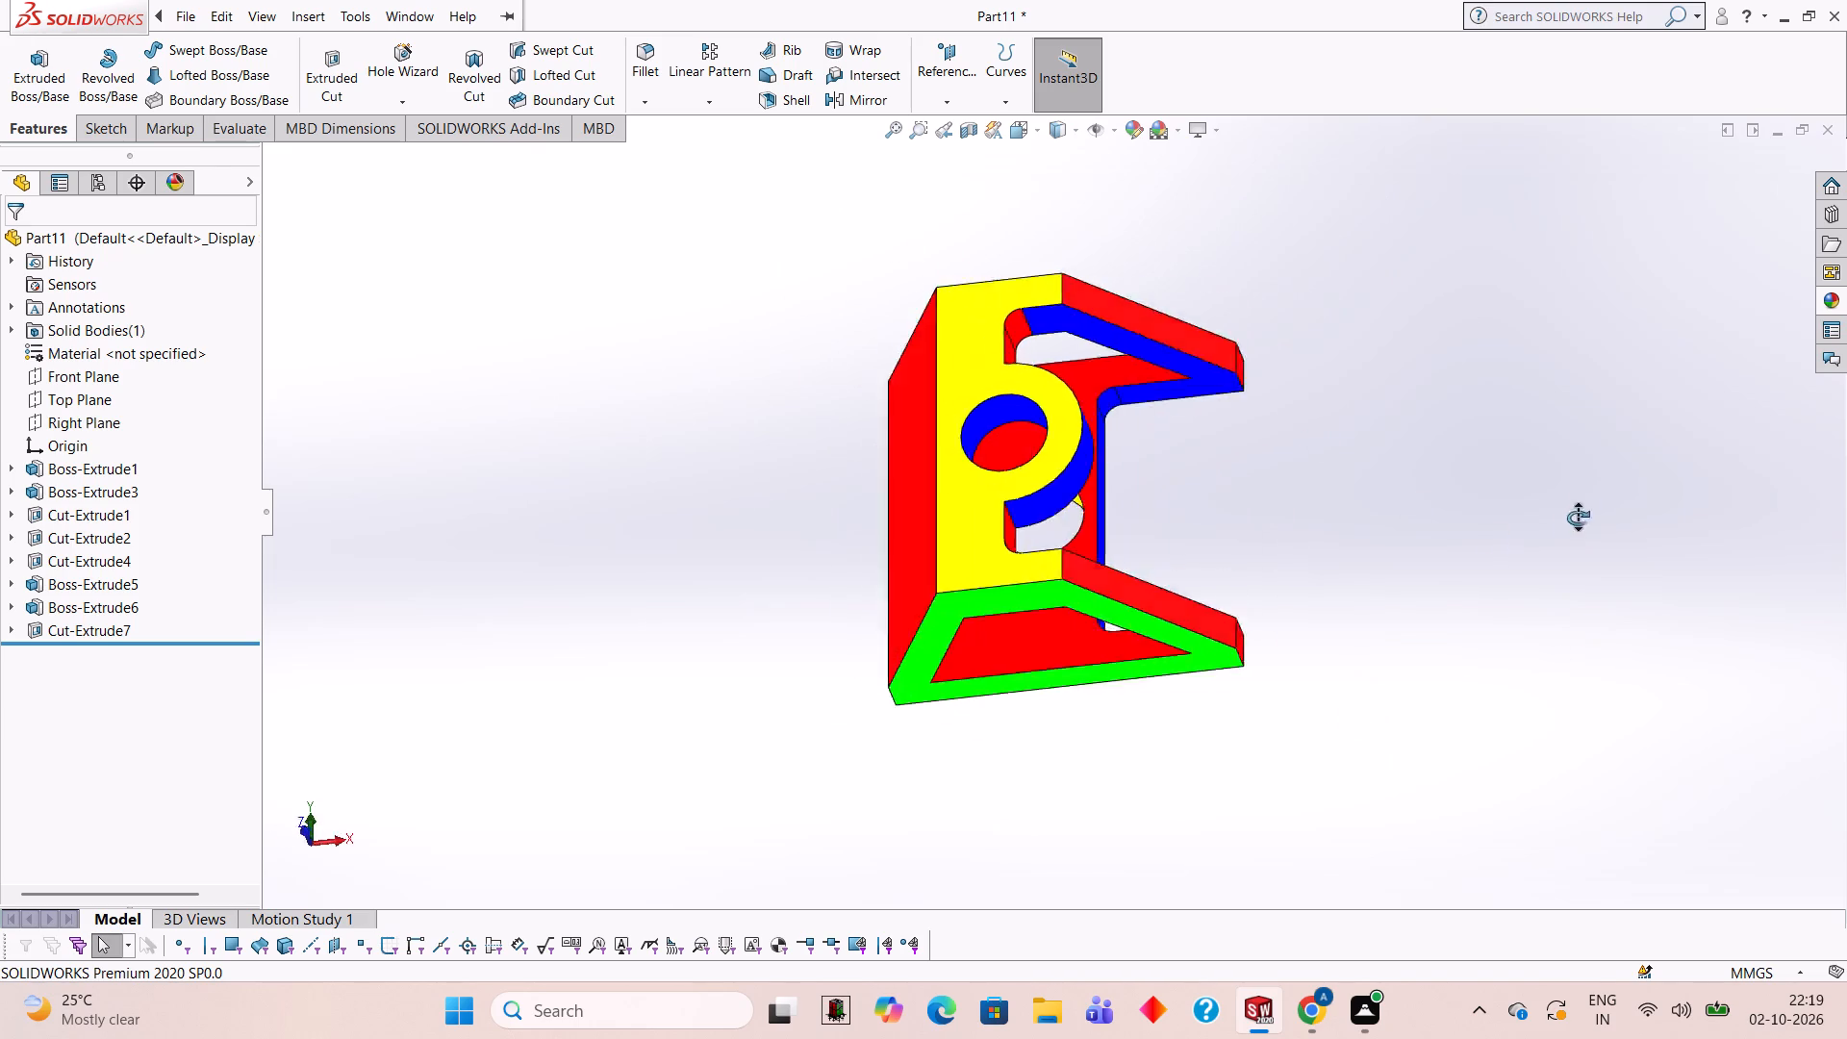
middle_click_drag(1578, 518, 1563, 419)
middle_click_drag(1460, 428, 1473, 609)
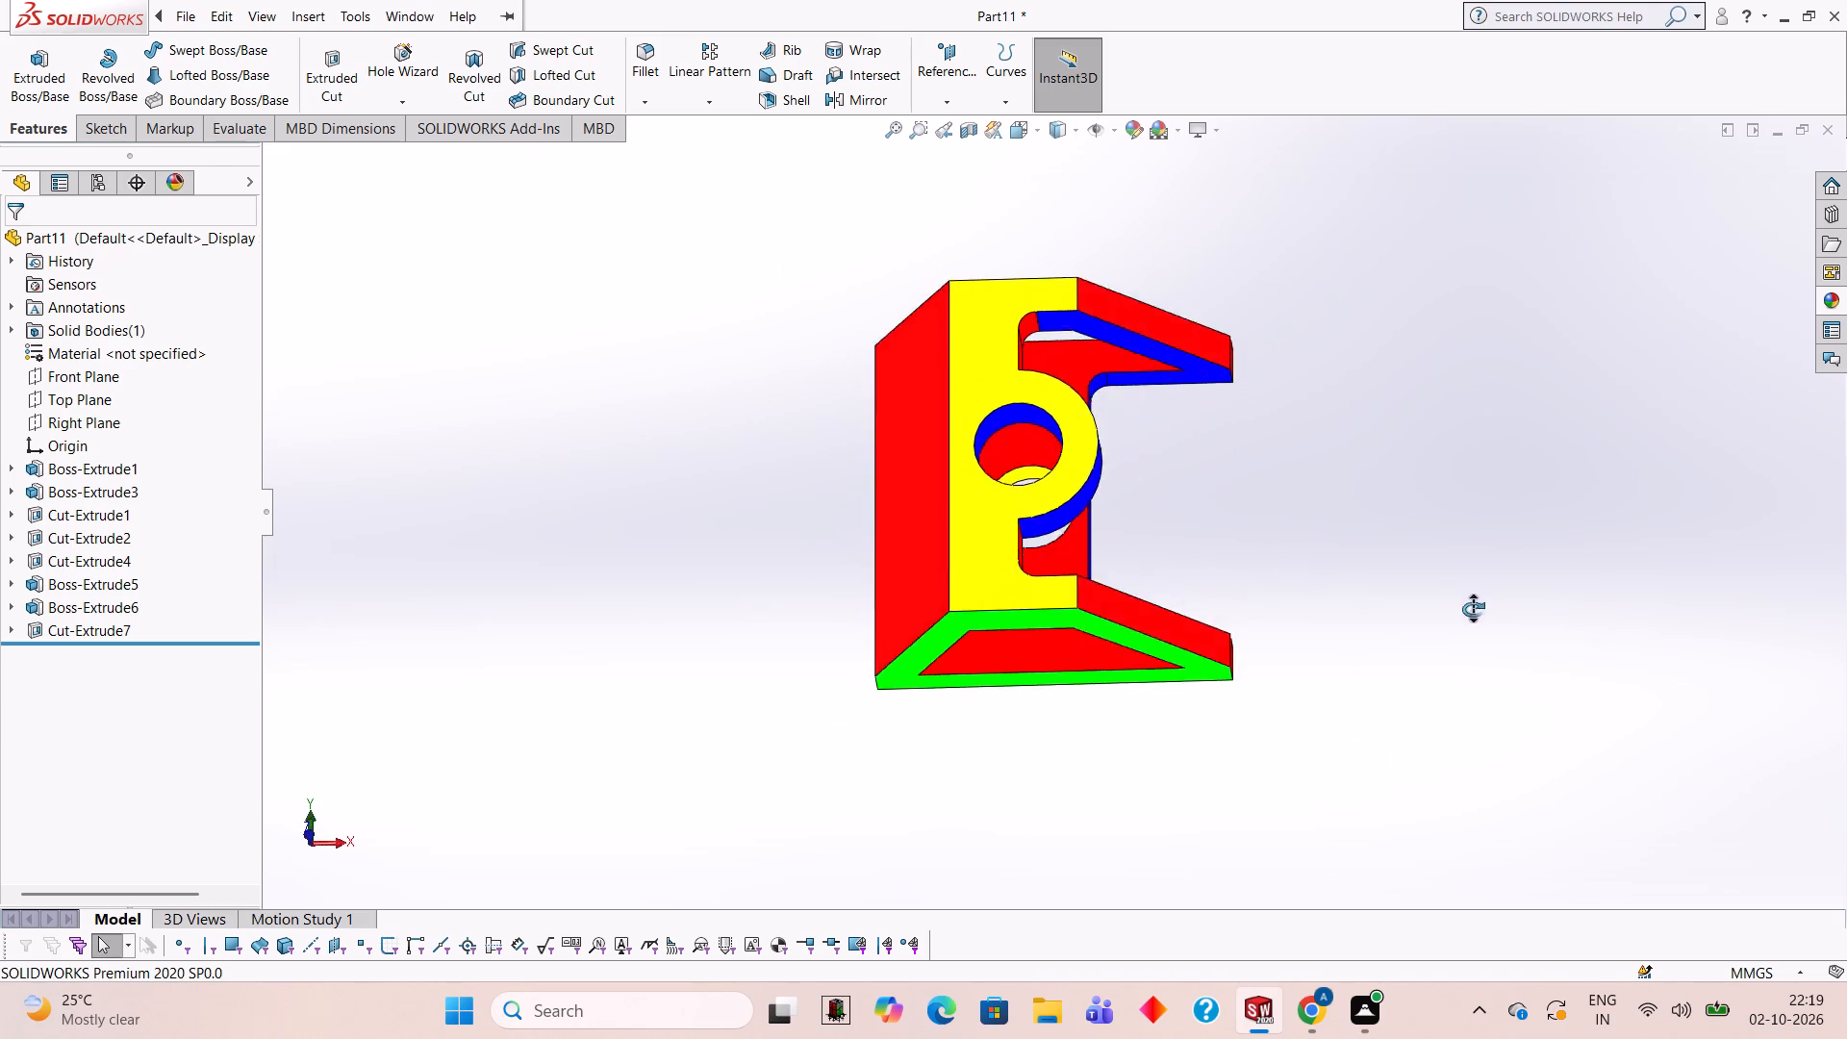
middle_click_drag(1473, 609, 1431, 372)
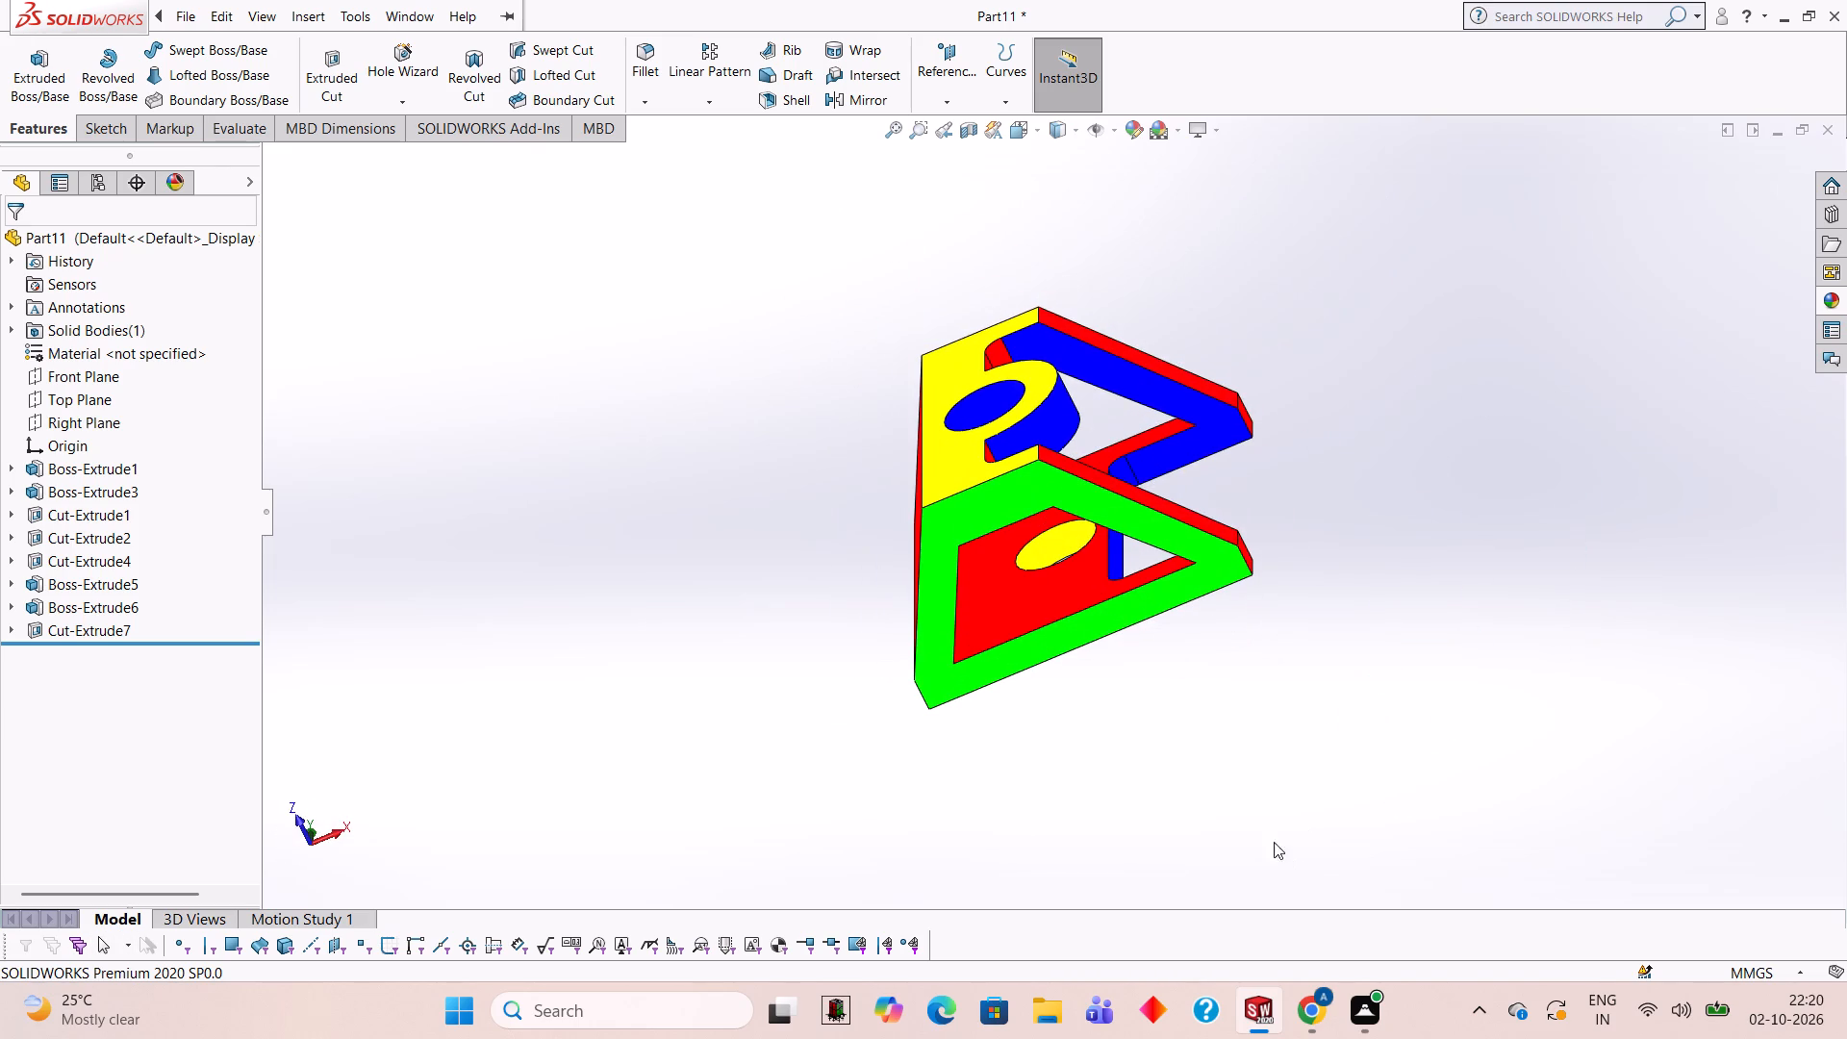
scroll(1364, 308, "up", 1)
middle_click_drag(1364, 340, 1180, 752)
middle_click_drag(1180, 752, 1299, 606)
middle_click_drag(1300, 554, 1317, 465)
middle_click_drag(1286, 634, 1431, 479)
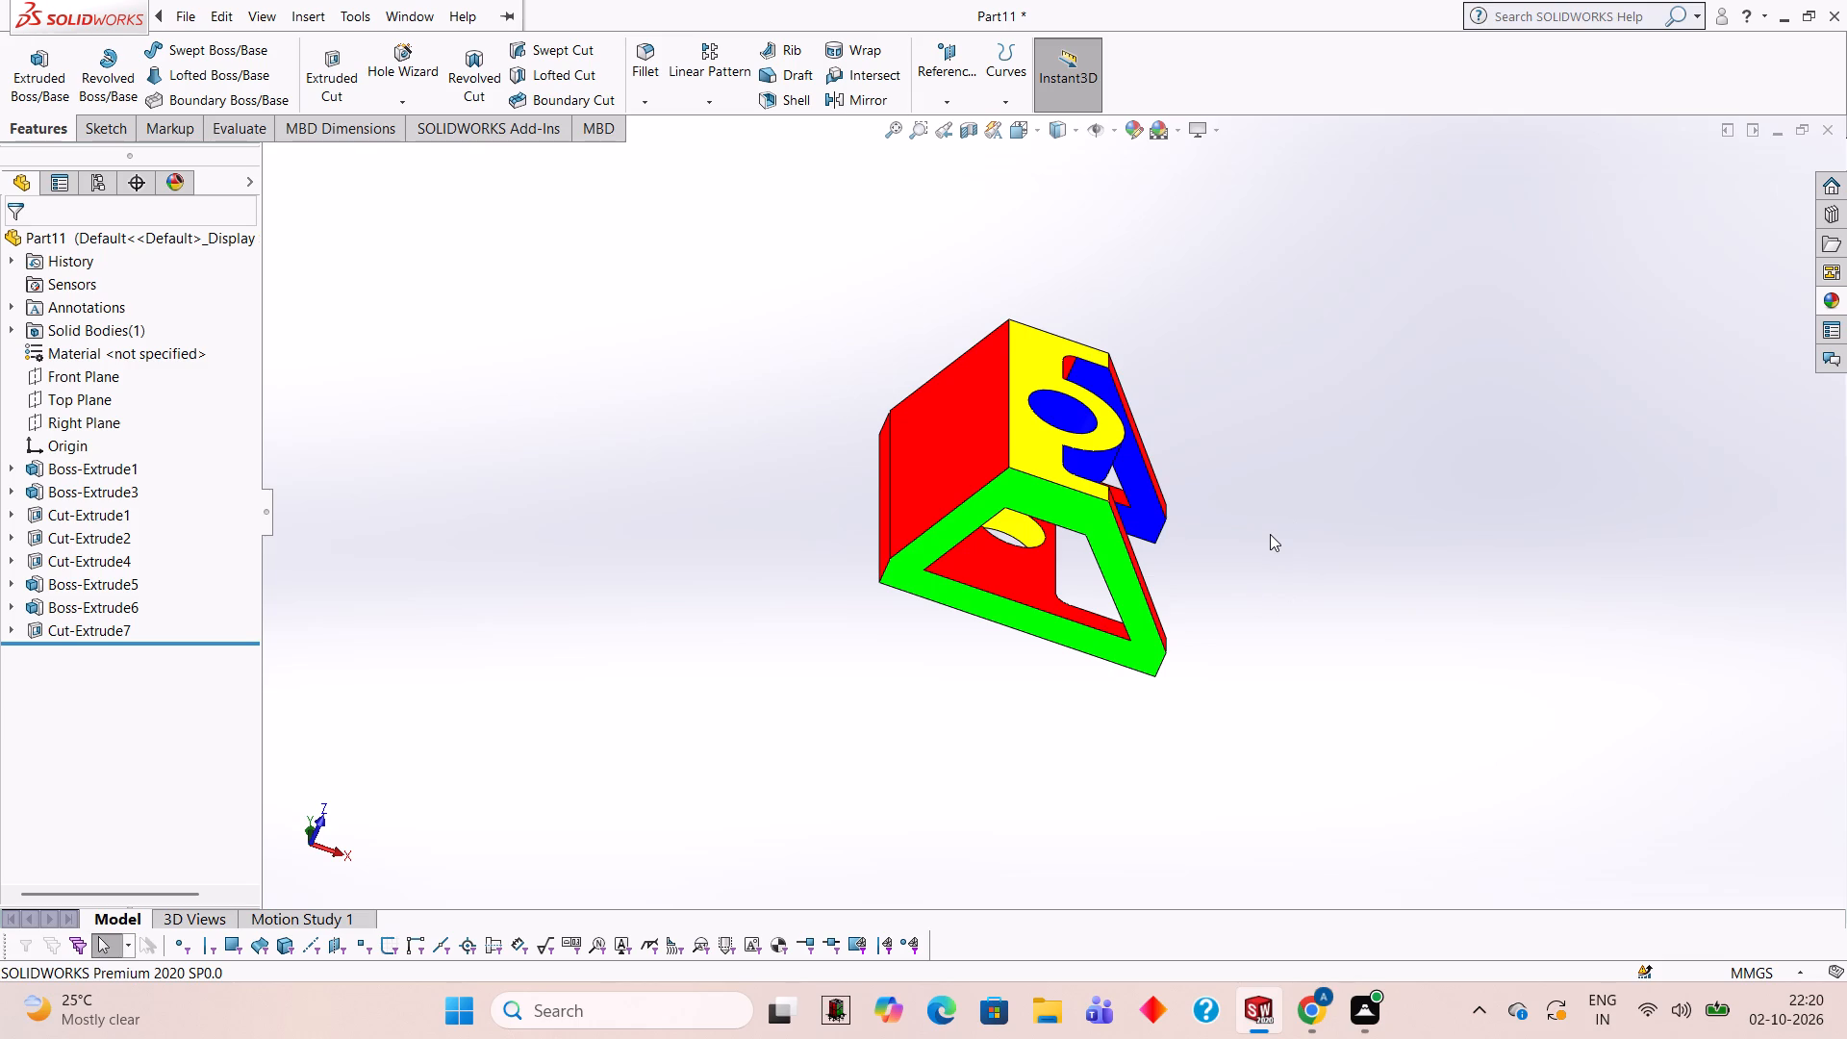
middle_click_drag(1344, 482, 1300, 570)
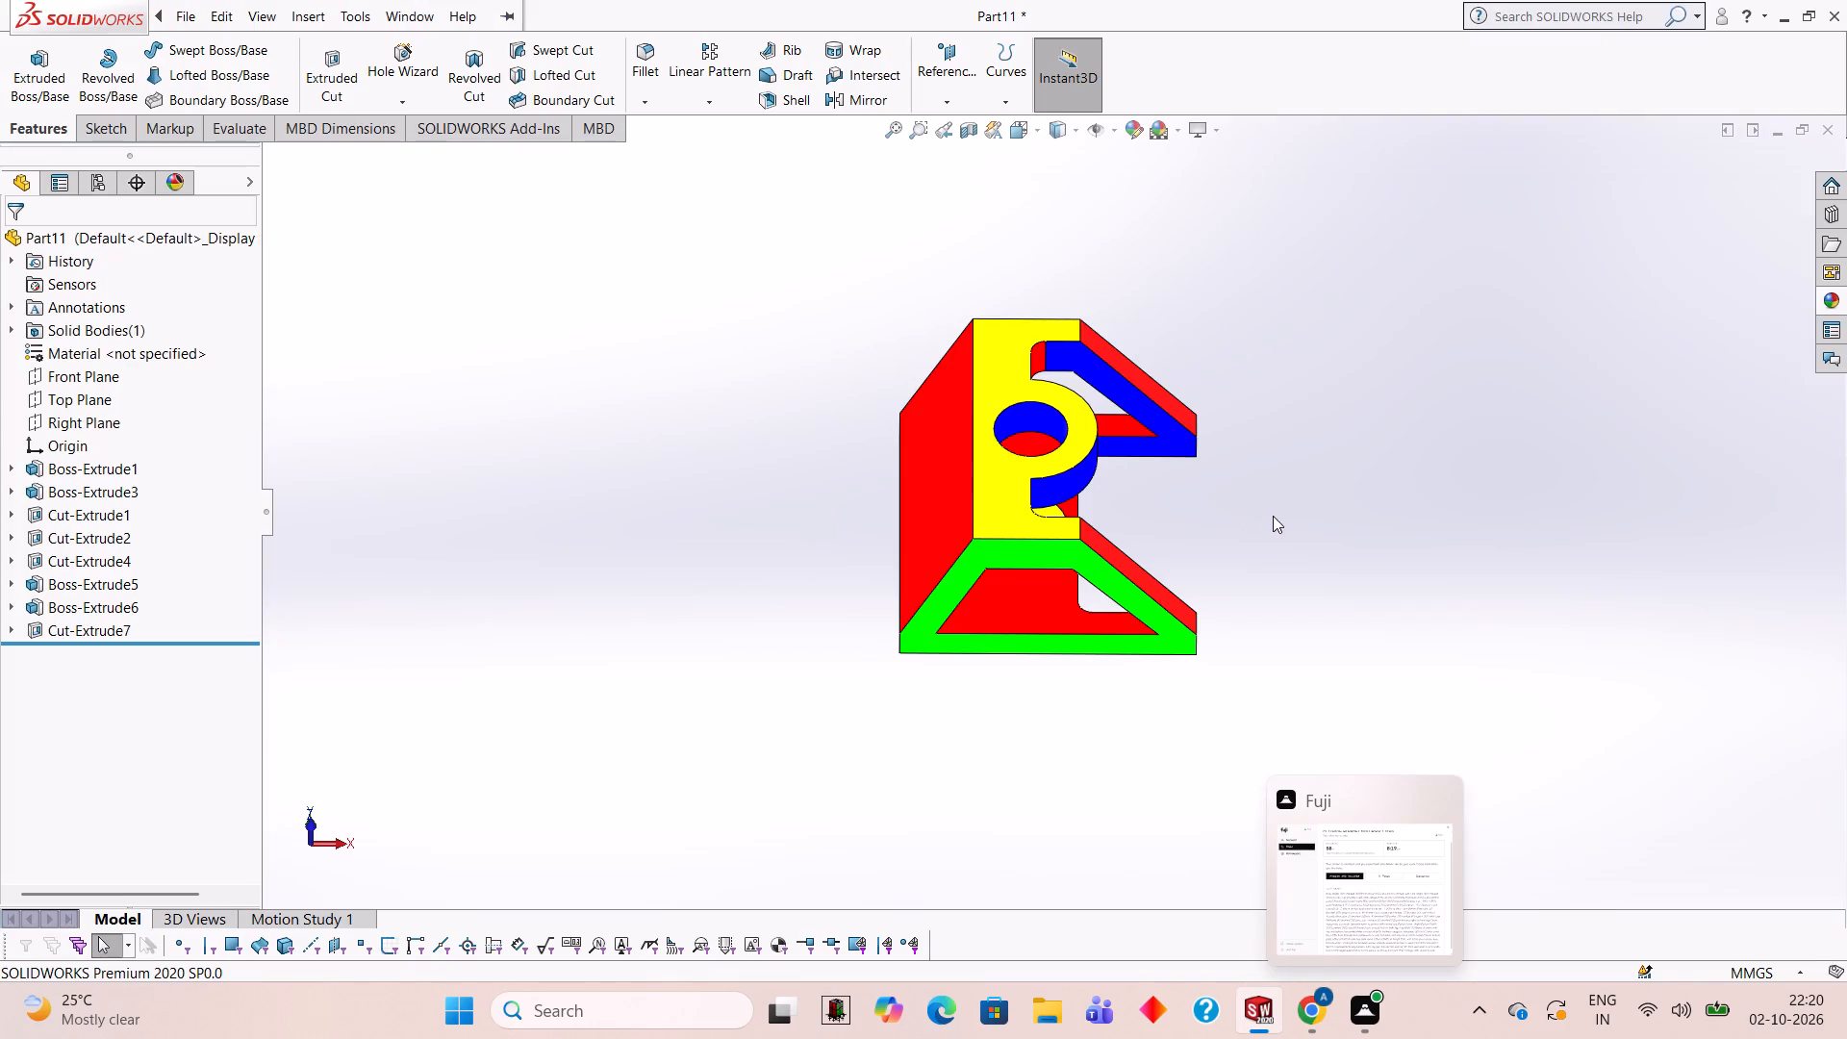
middle_click_drag(1292, 417, 752, 803)
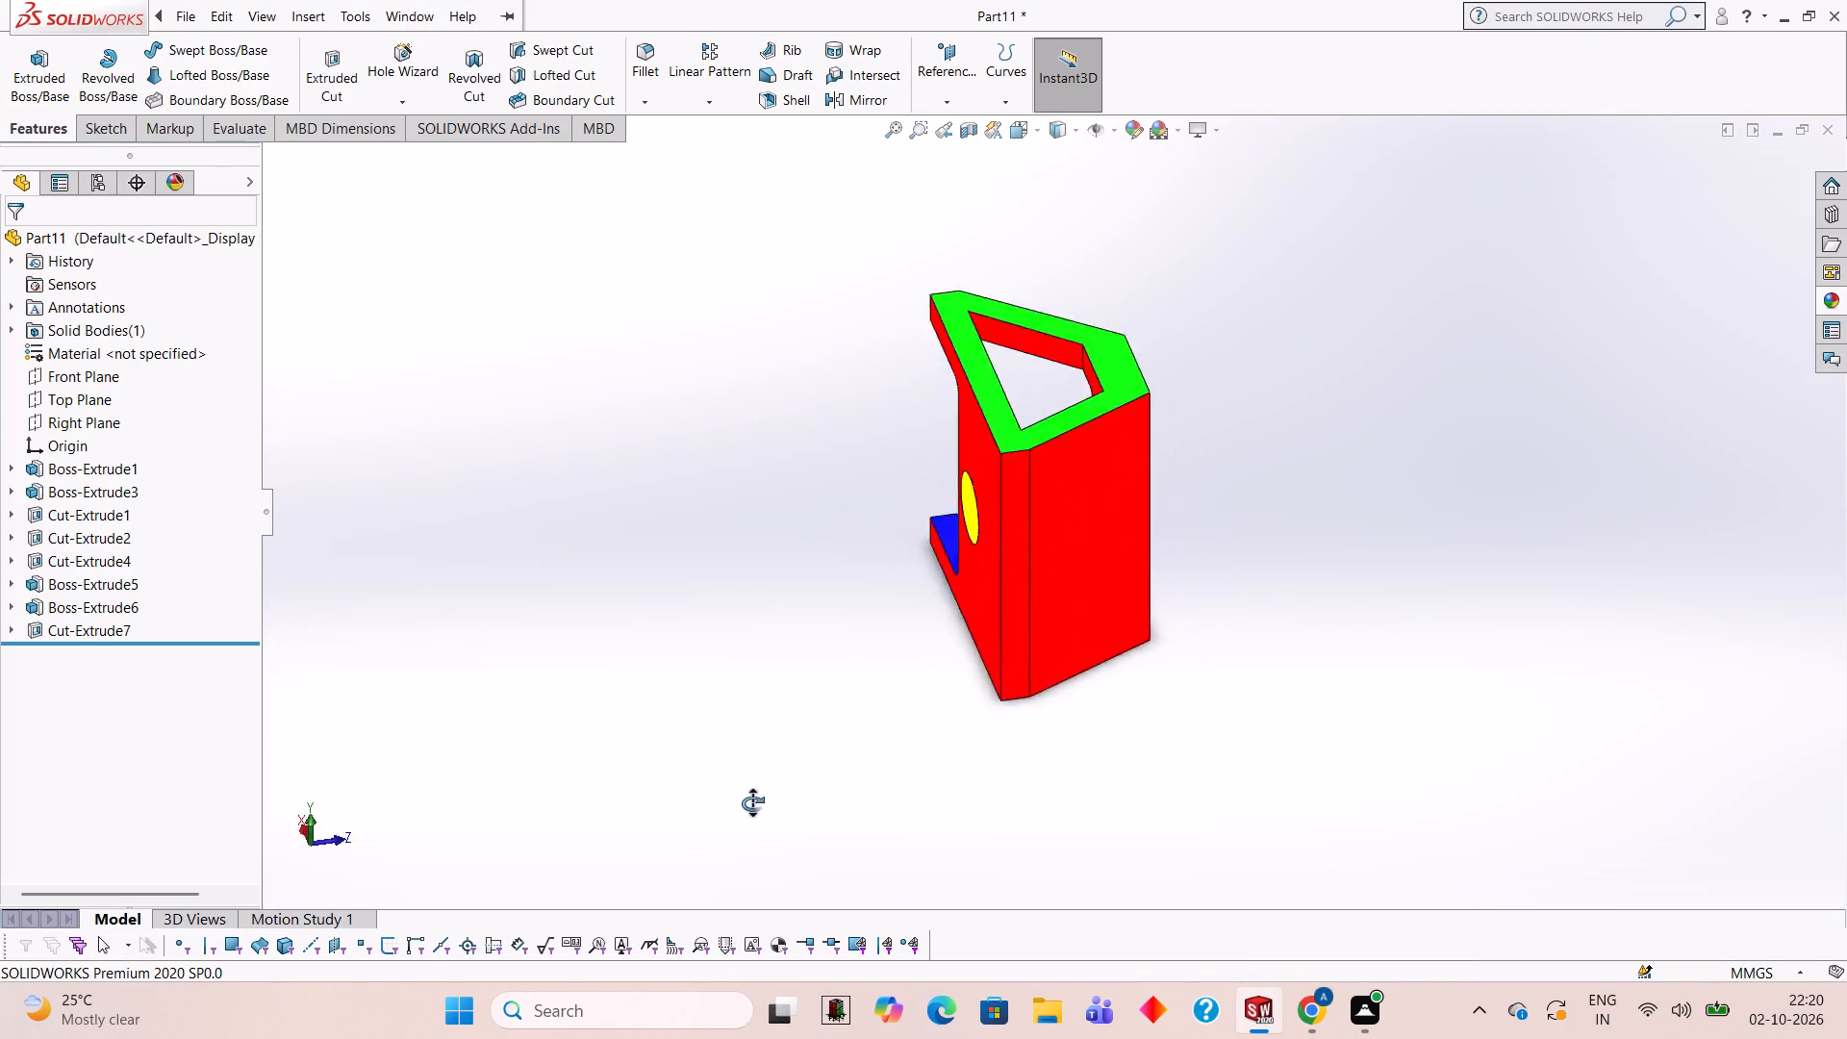
middle_click_drag(752, 803, 1319, 527)
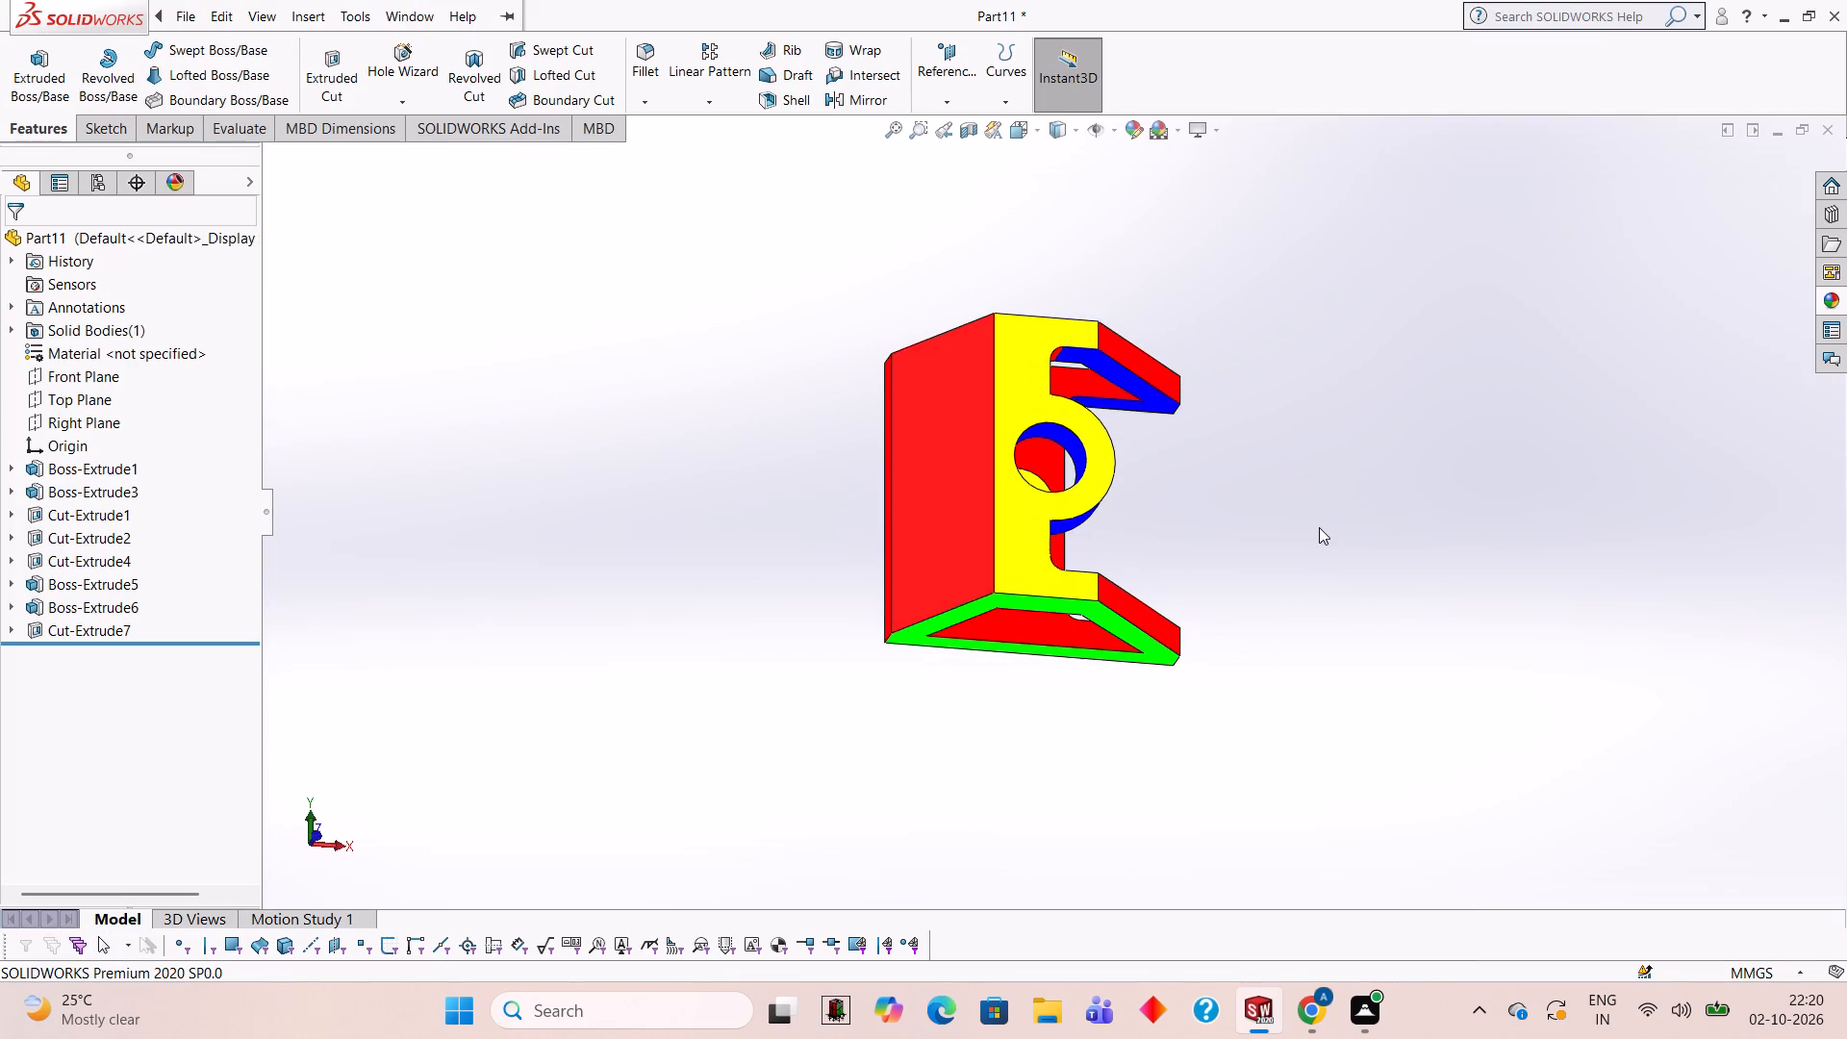
middle_click_drag(1228, 742, 1274, 571)
middle_click_drag(1321, 466, 1300, 508)
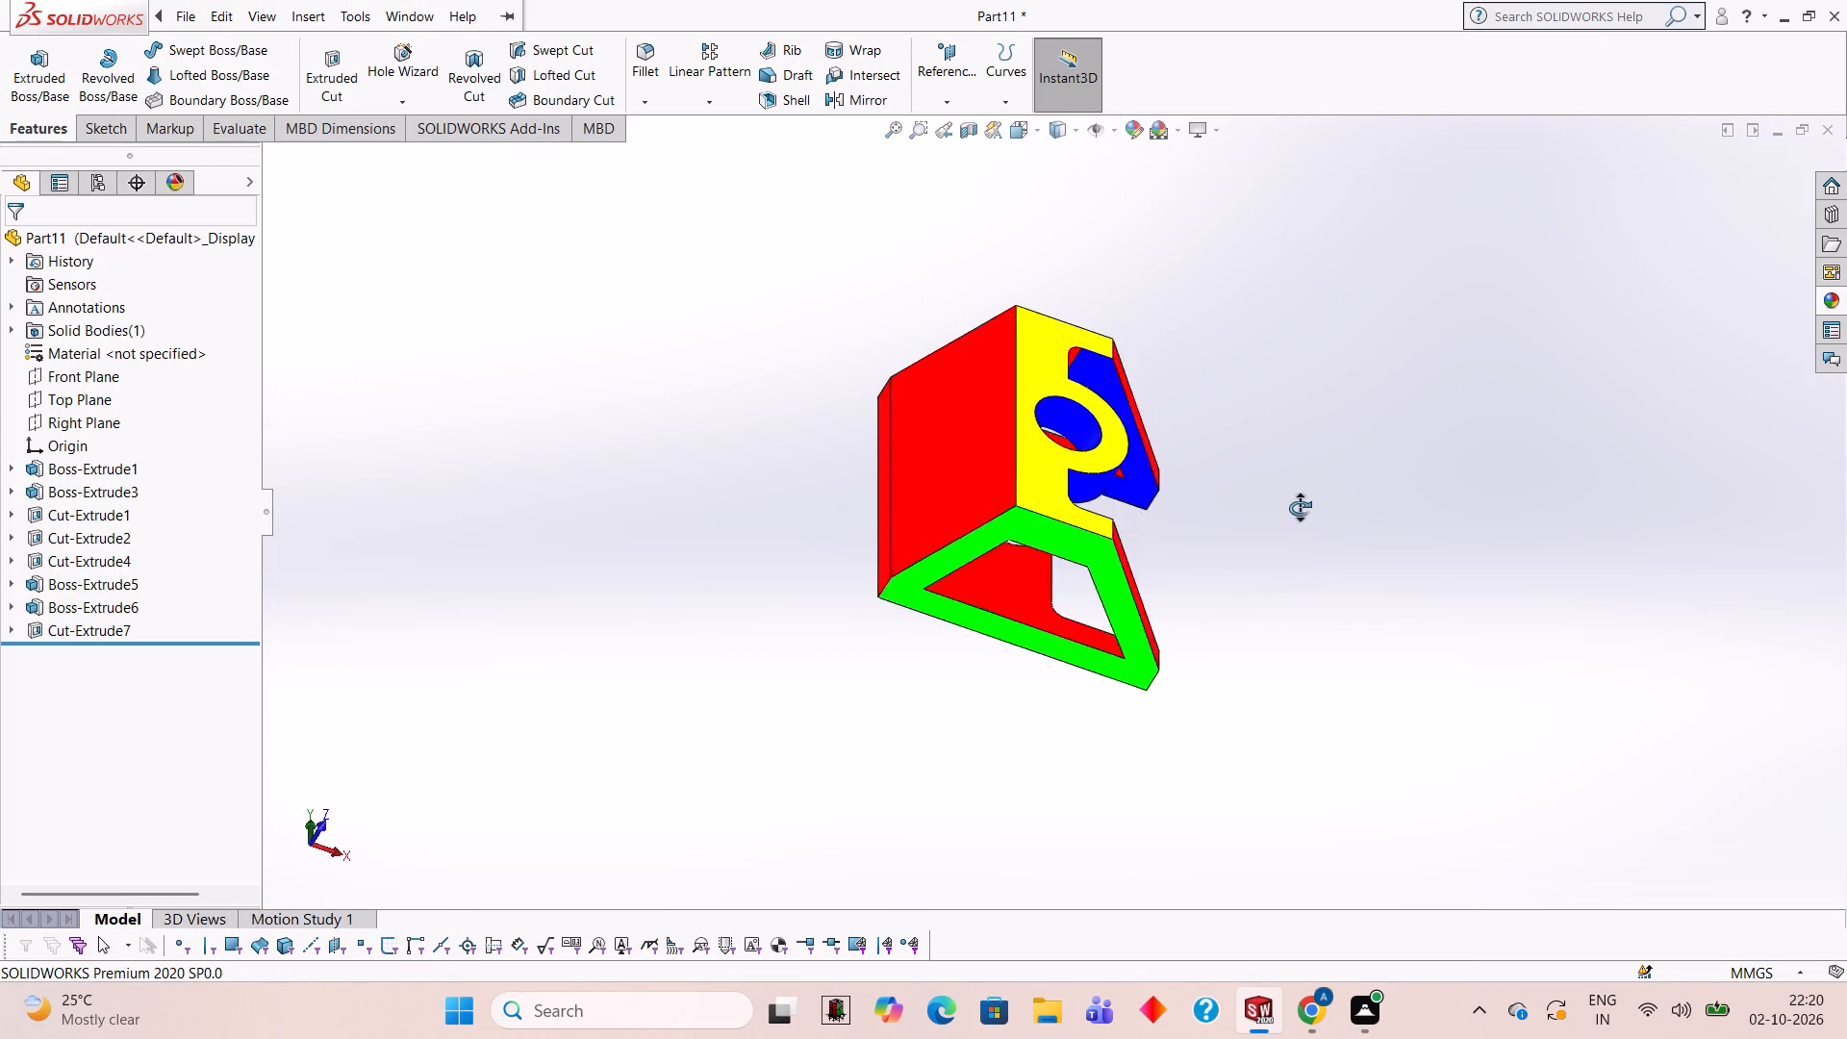
middle_click_drag(1300, 508, 1252, 542)
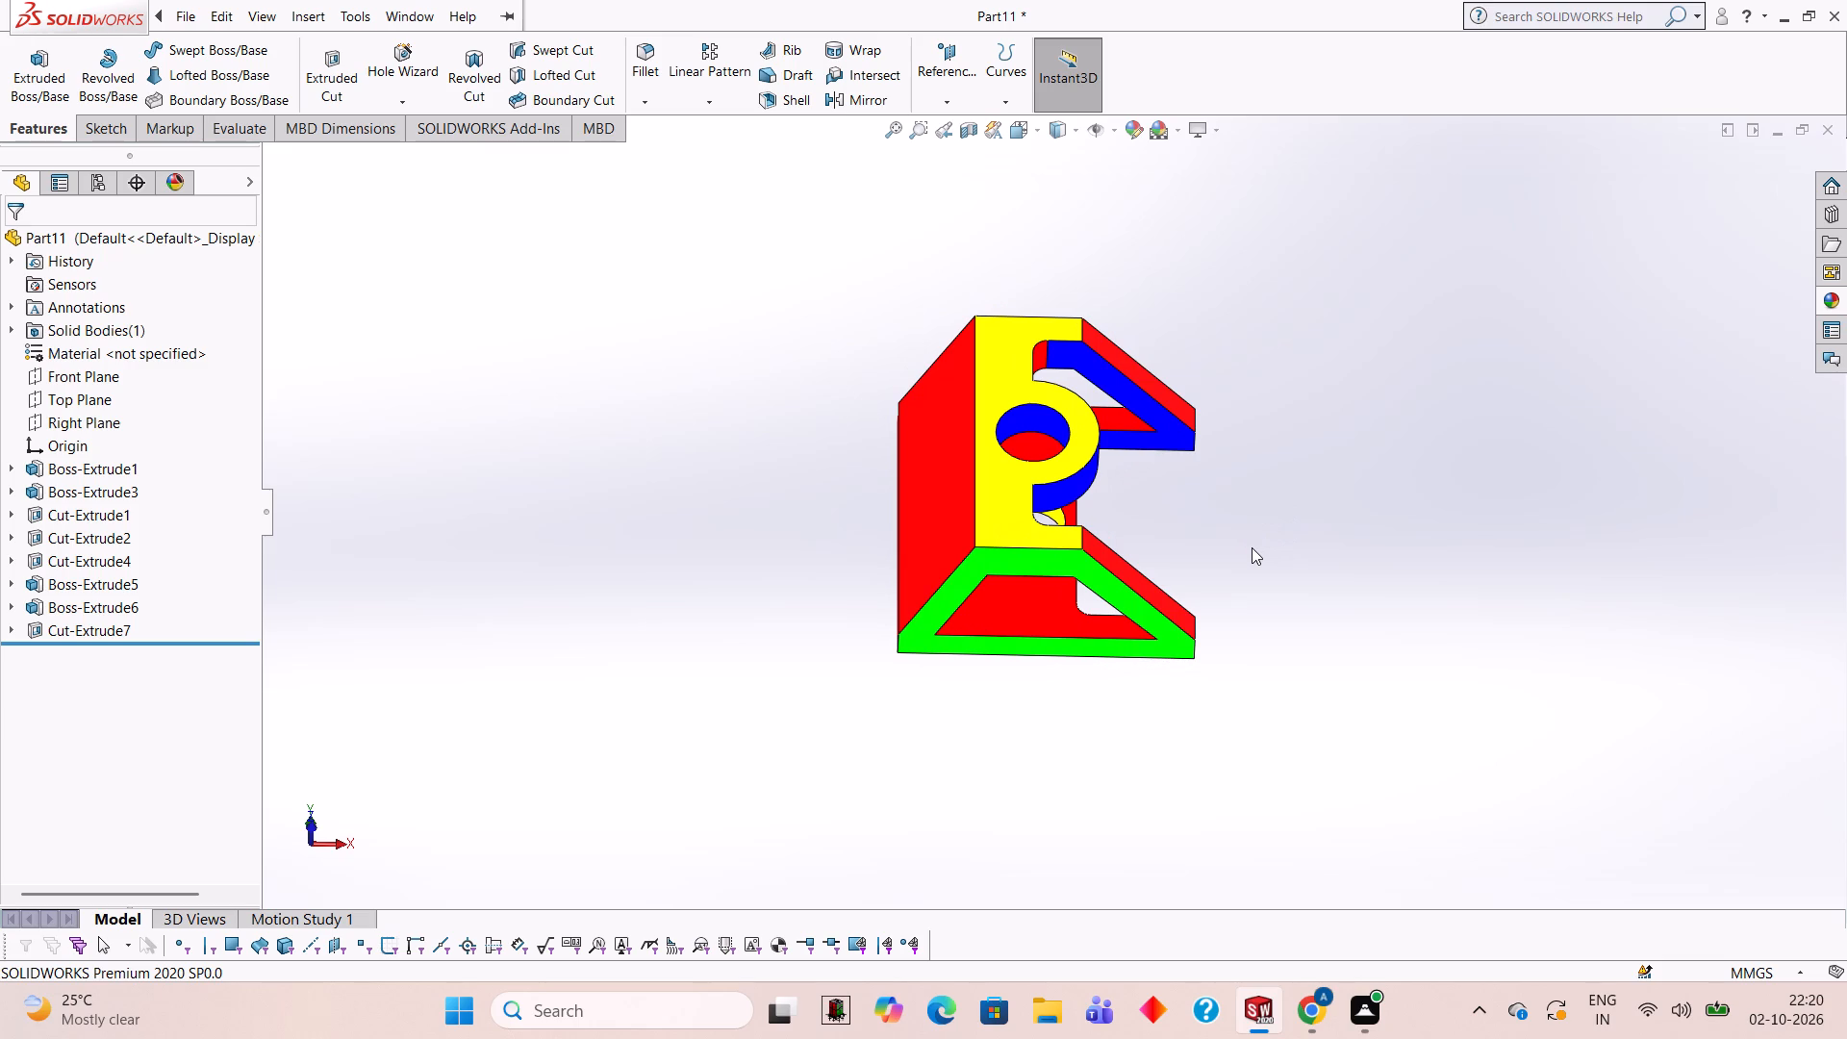
middle_click_drag(1345, 387, 1268, 492)
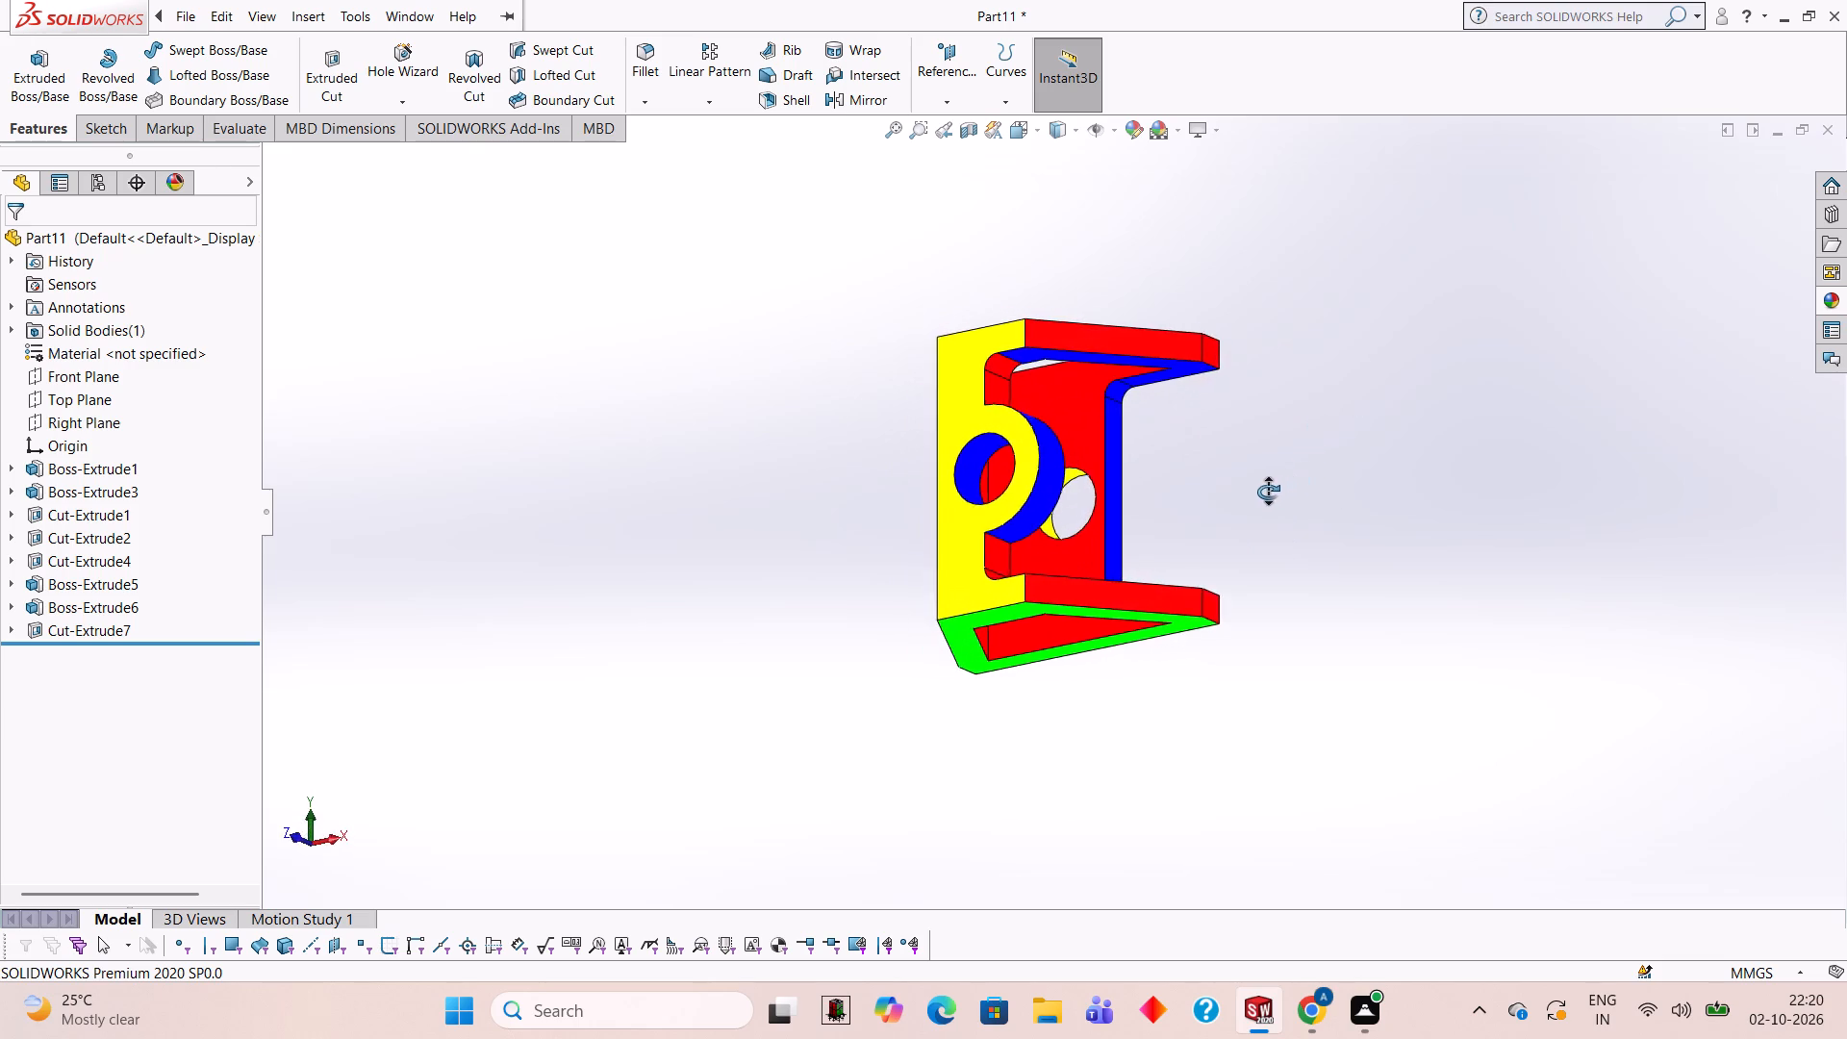
middle_click_drag(1268, 492, 1242, 484)
Apply the Green LED appearance to only the flat inner edge face of the yellow-fronted wall just above the half-round boss.
scroll(1025, 412, "down", 1)
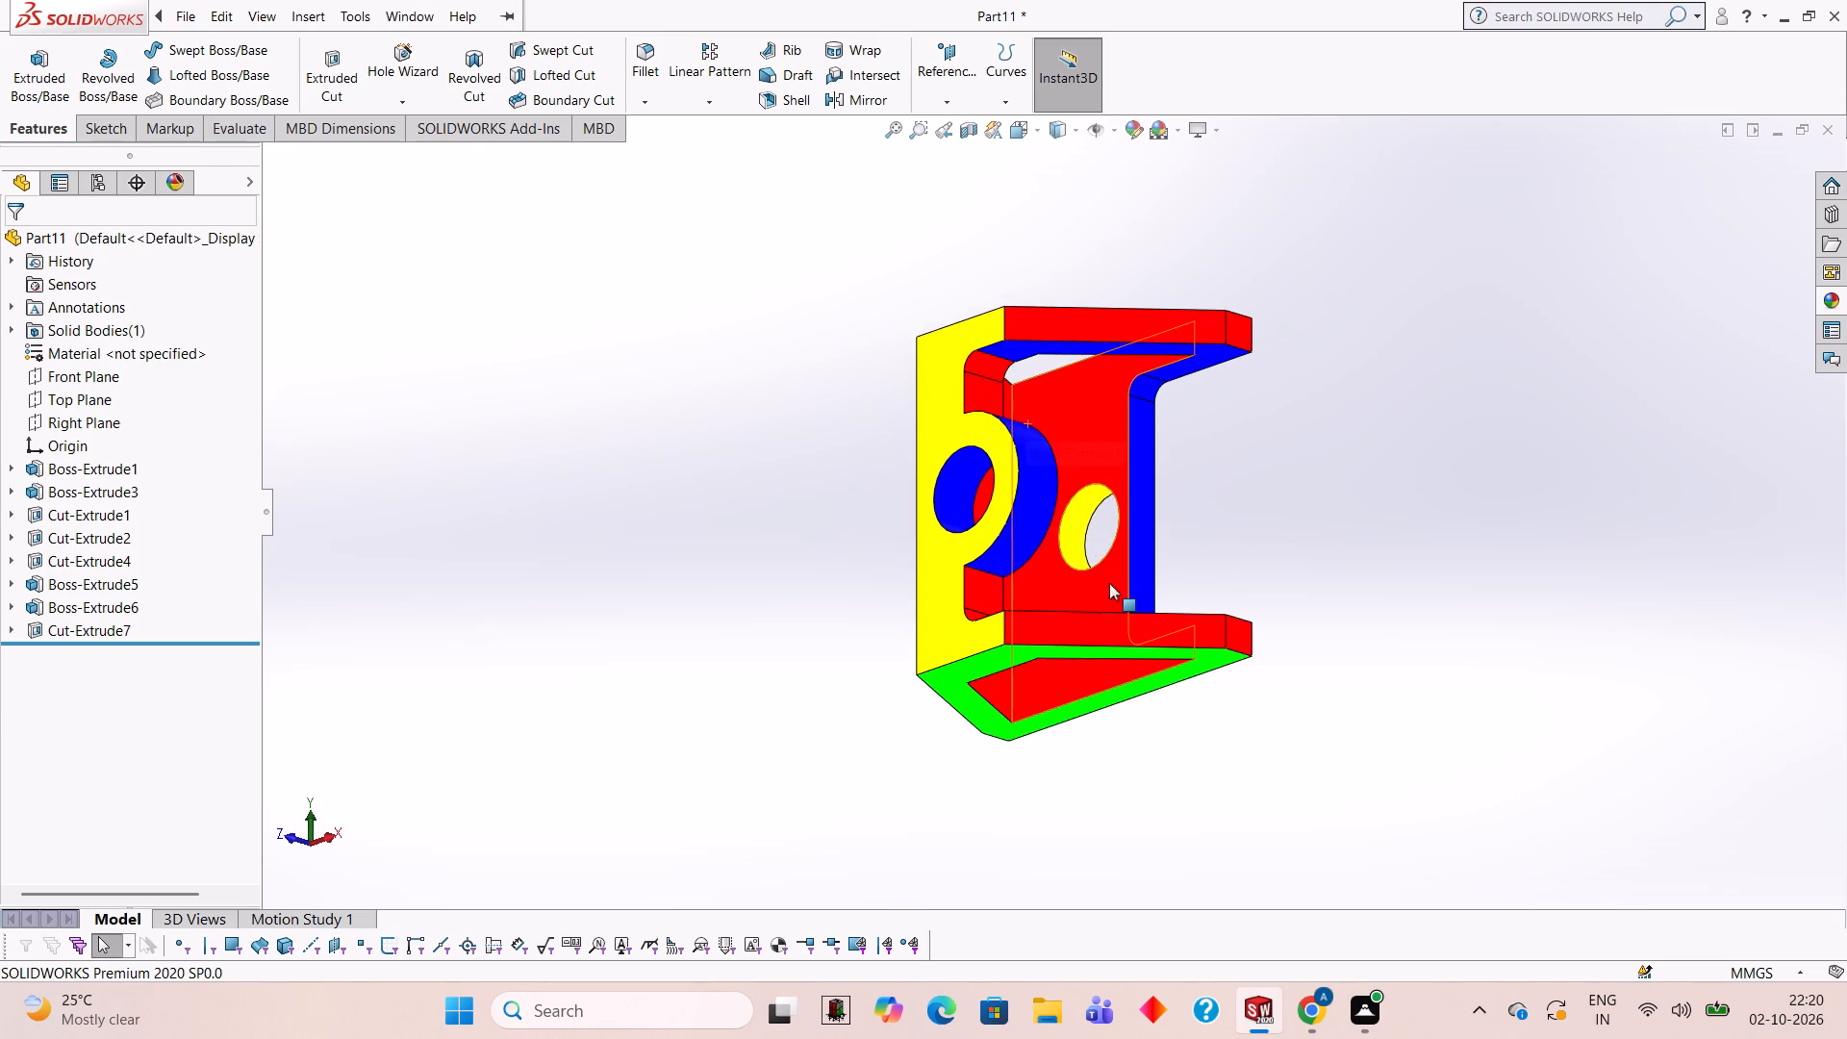
middle_click_drag(1297, 626, 1269, 549)
scroll(1054, 437, "down", 2)
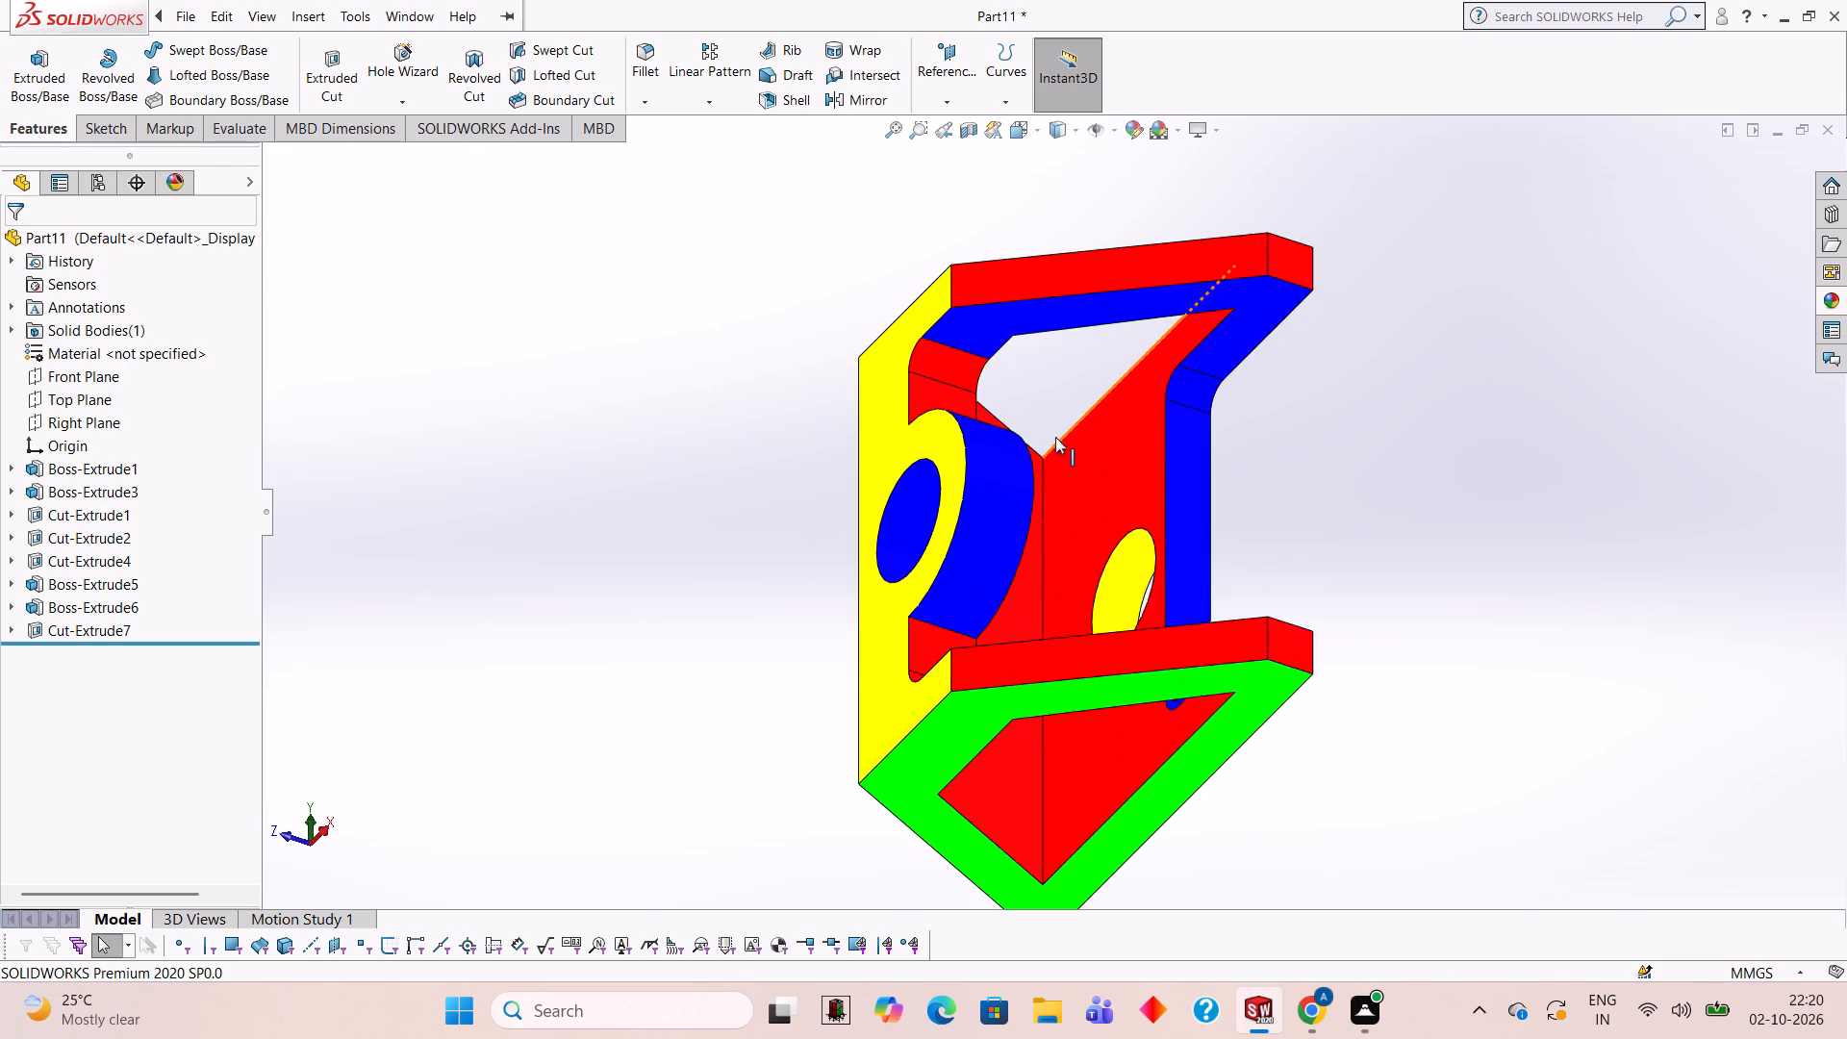
middle_click_drag(1325, 419, 1347, 476)
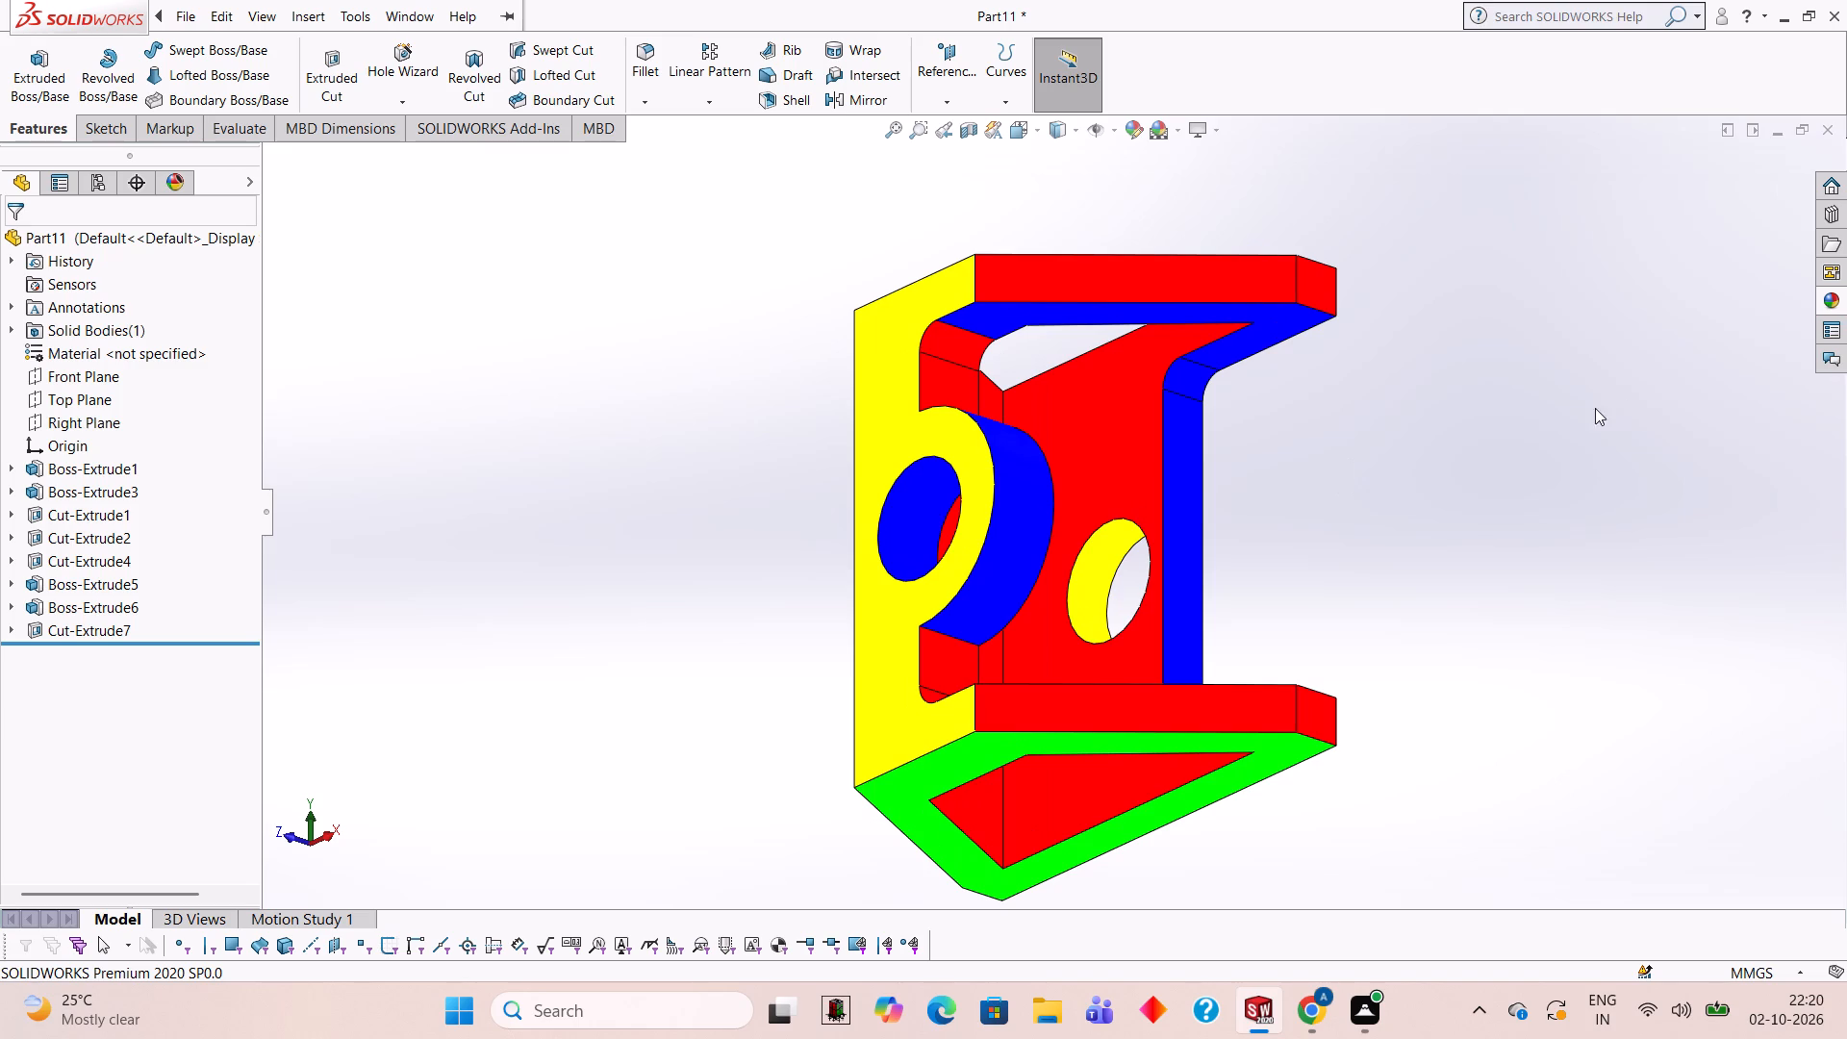
left_click(1829, 308)
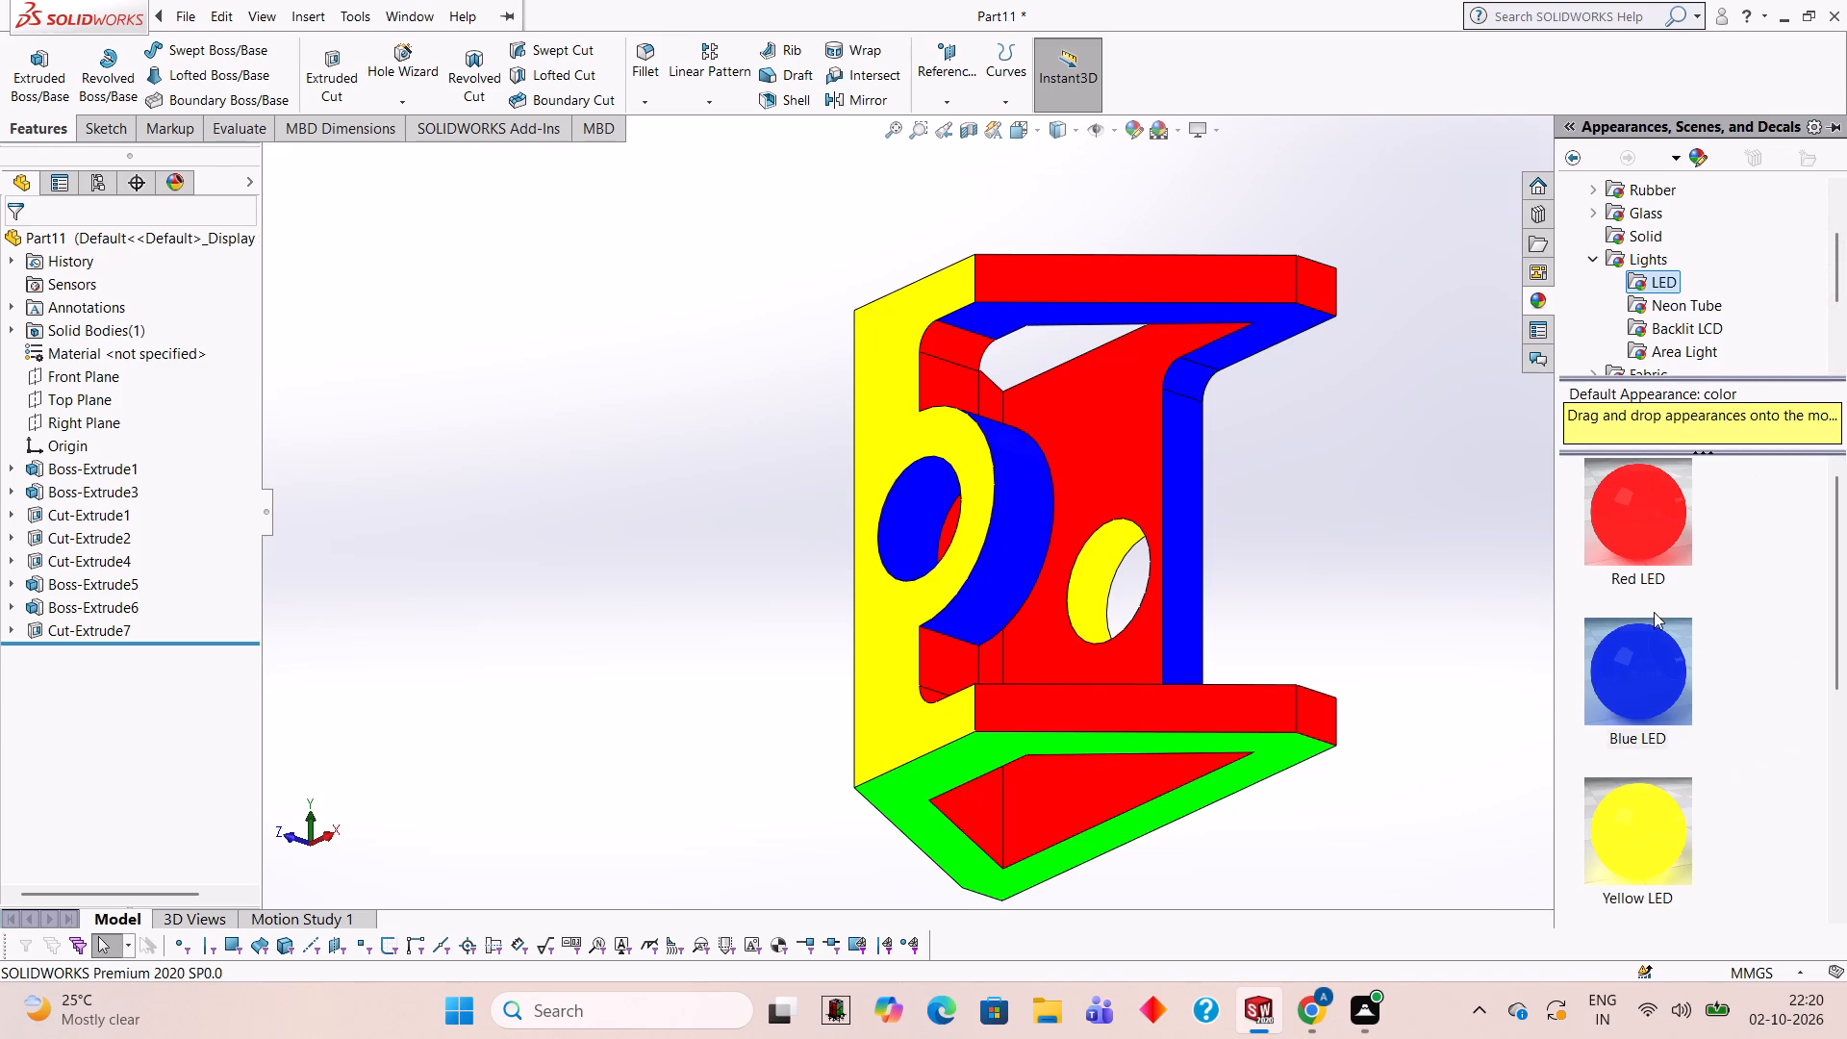
scroll(1637, 678, "down", 2)
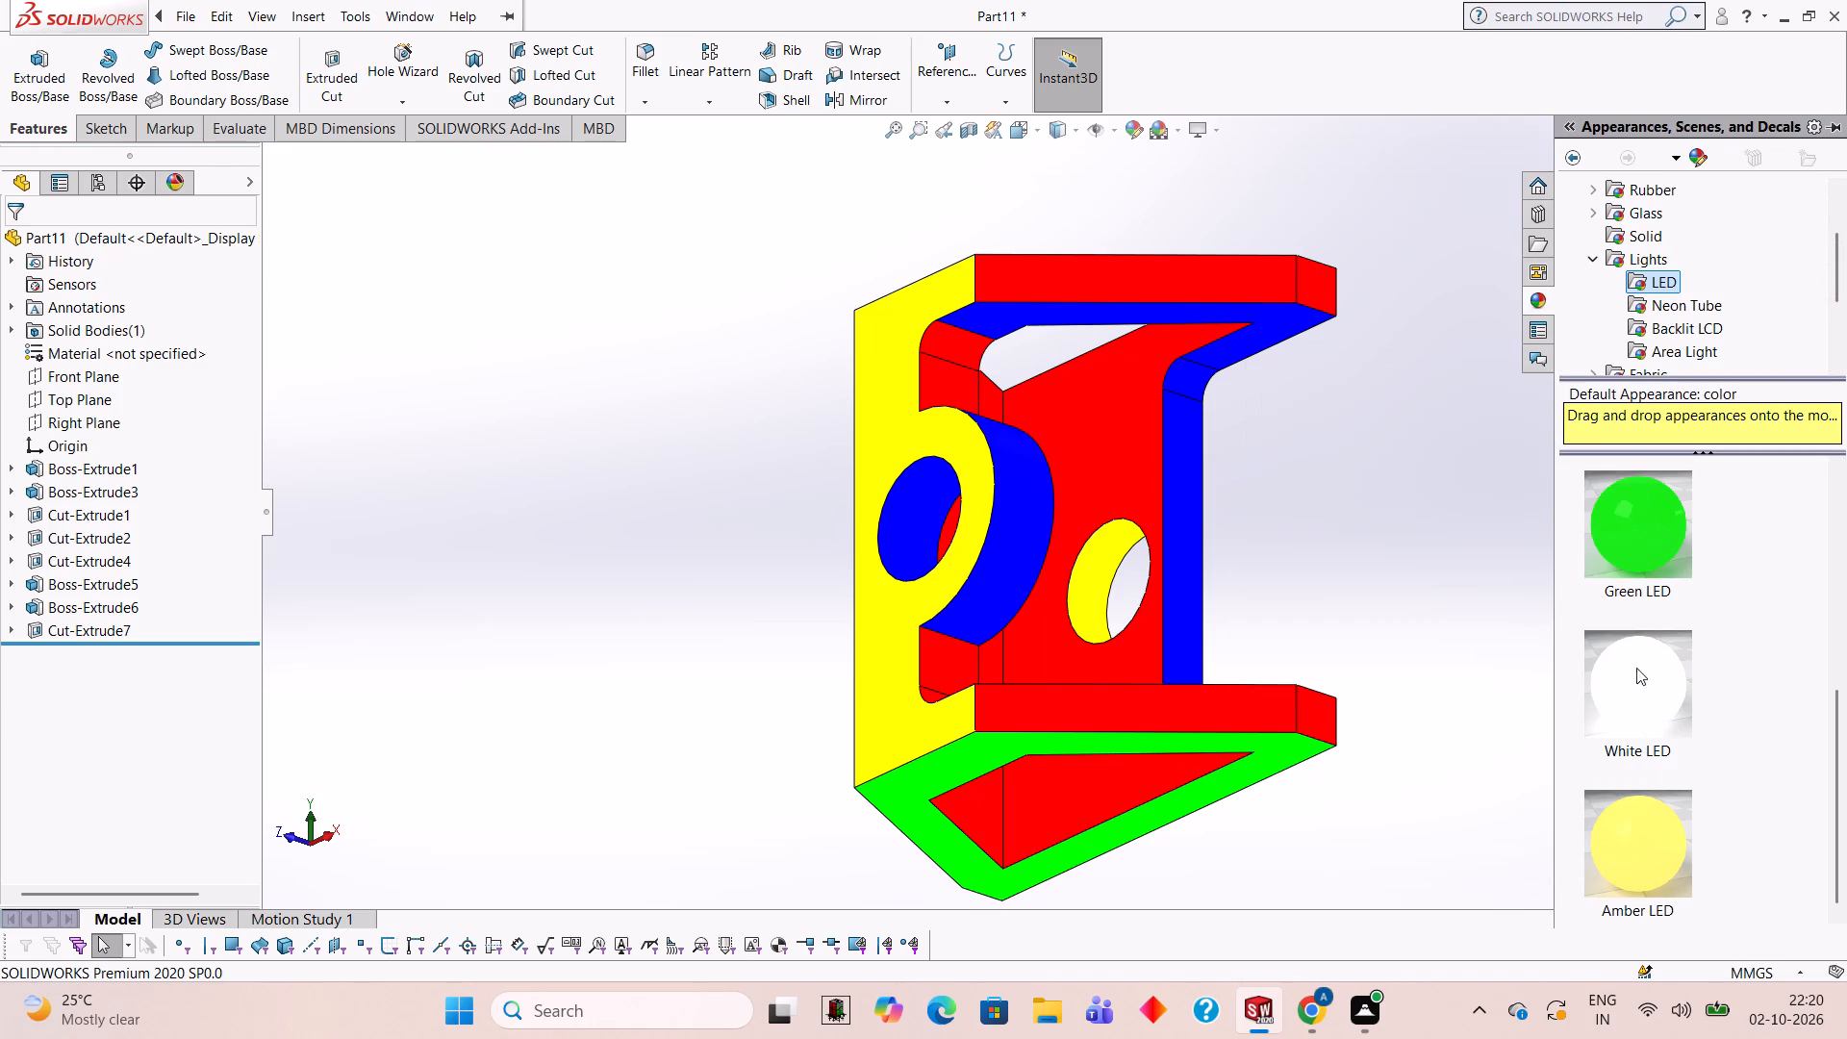
left_click_drag(1665, 537, 981, 389)
middle_click_drag(1355, 448, 1282, 569)
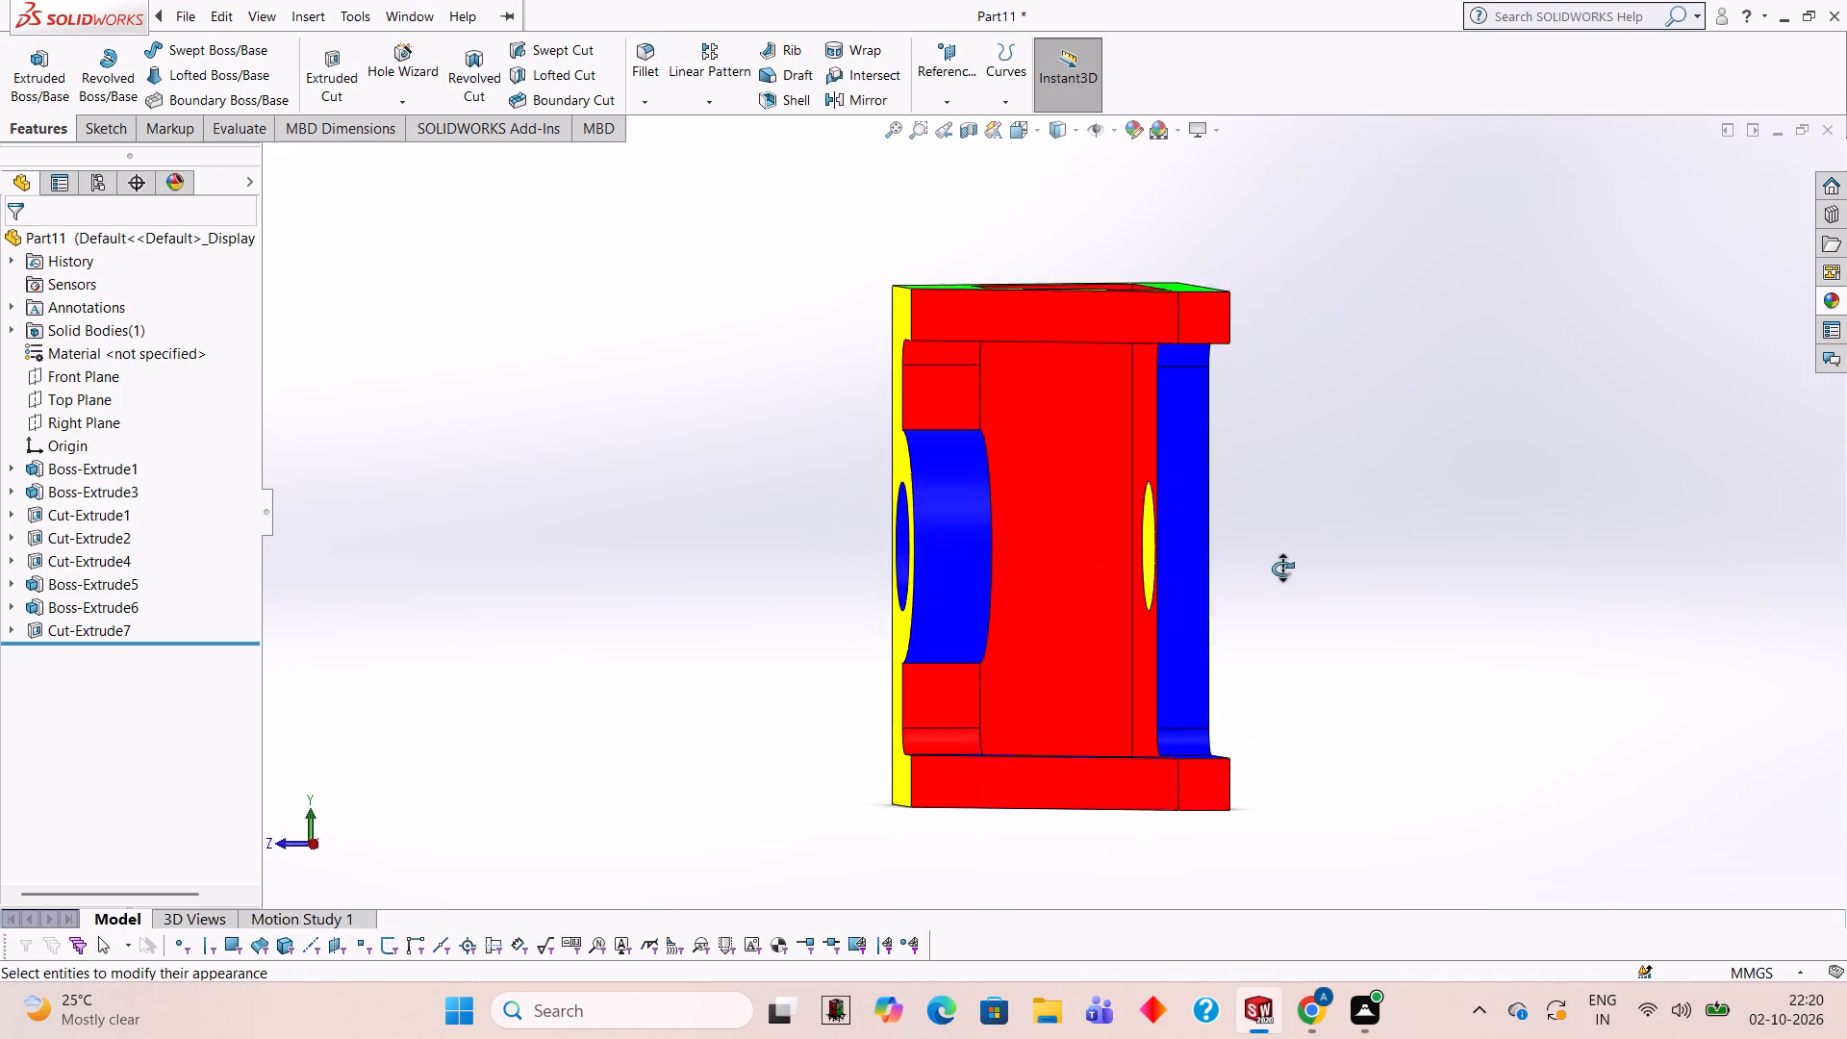
middle_click_drag(1282, 569, 1285, 576)
scroll(990, 371, "down", 3)
middle_click_drag(1090, 571, 1101, 423)
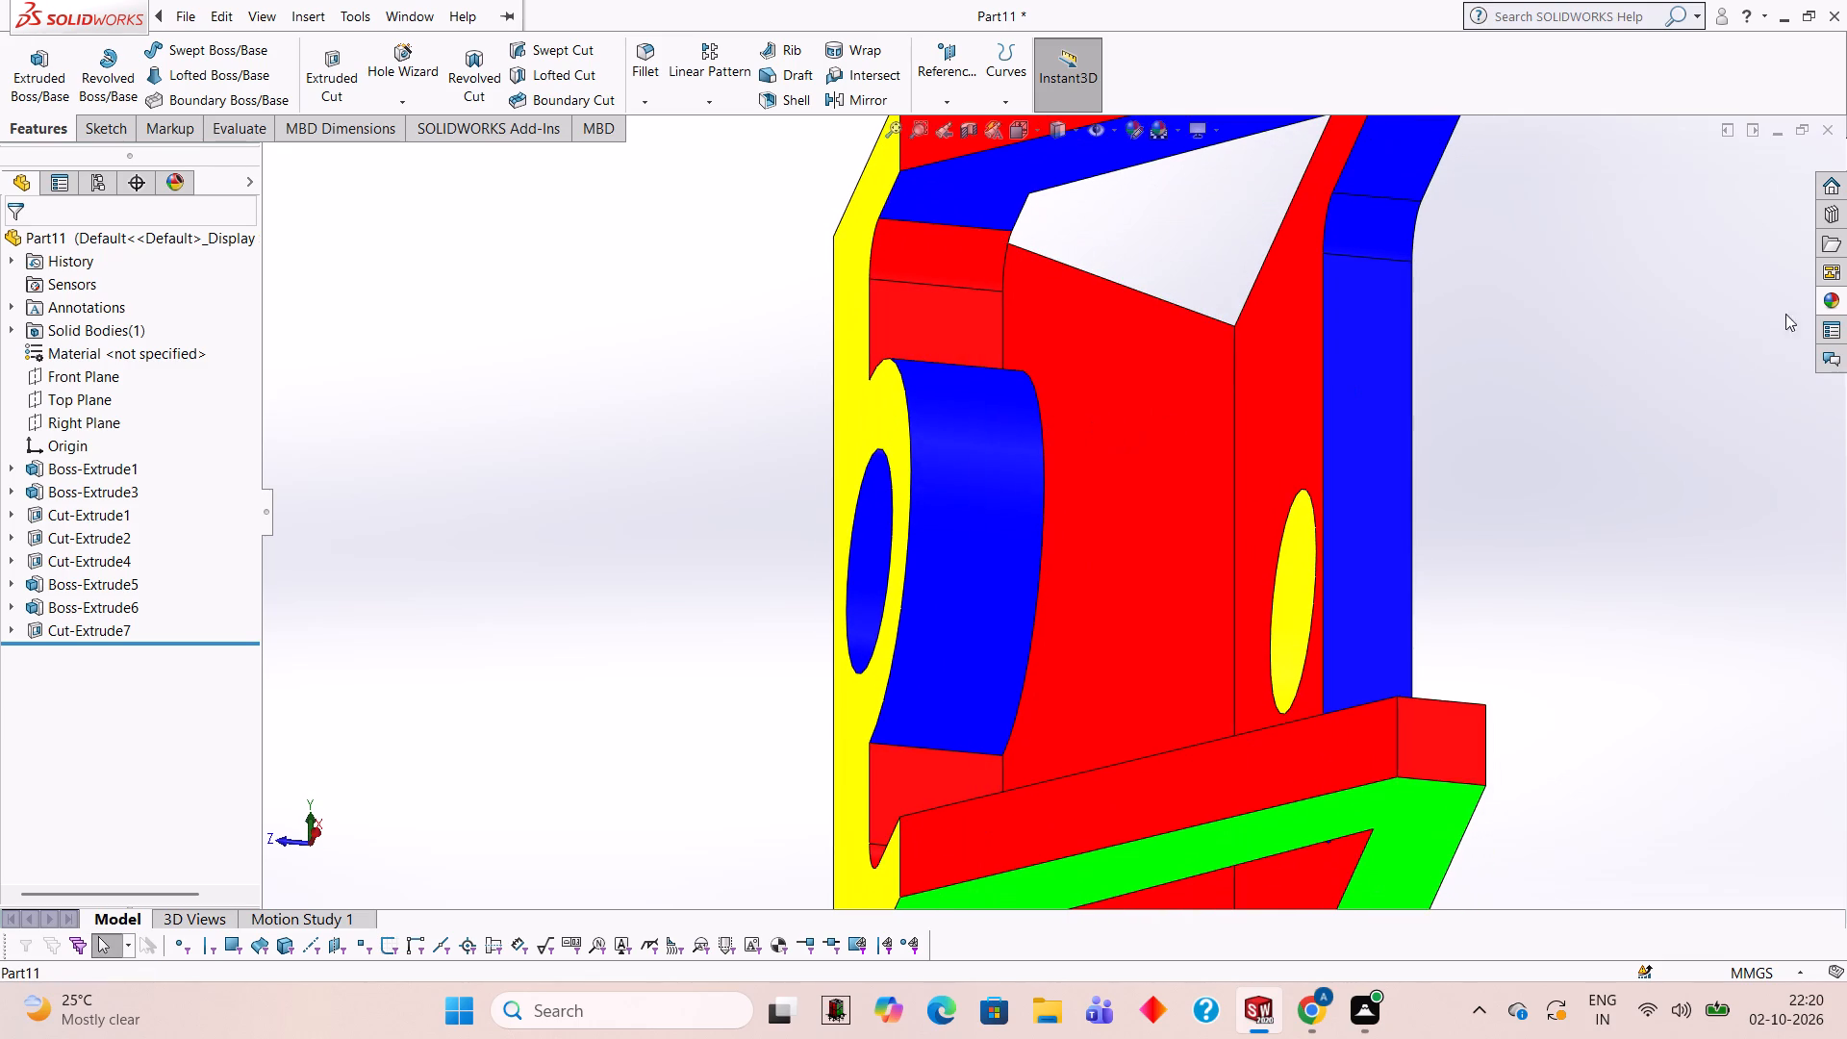
left_click(1843, 292)
left_click_drag(1669, 524, 958, 310)
left_click(958, 310)
Apply the Green LED appearance to only the fillet joining the green face above the boss to the upper side plate.
scroll(1010, 361, "up", 3)
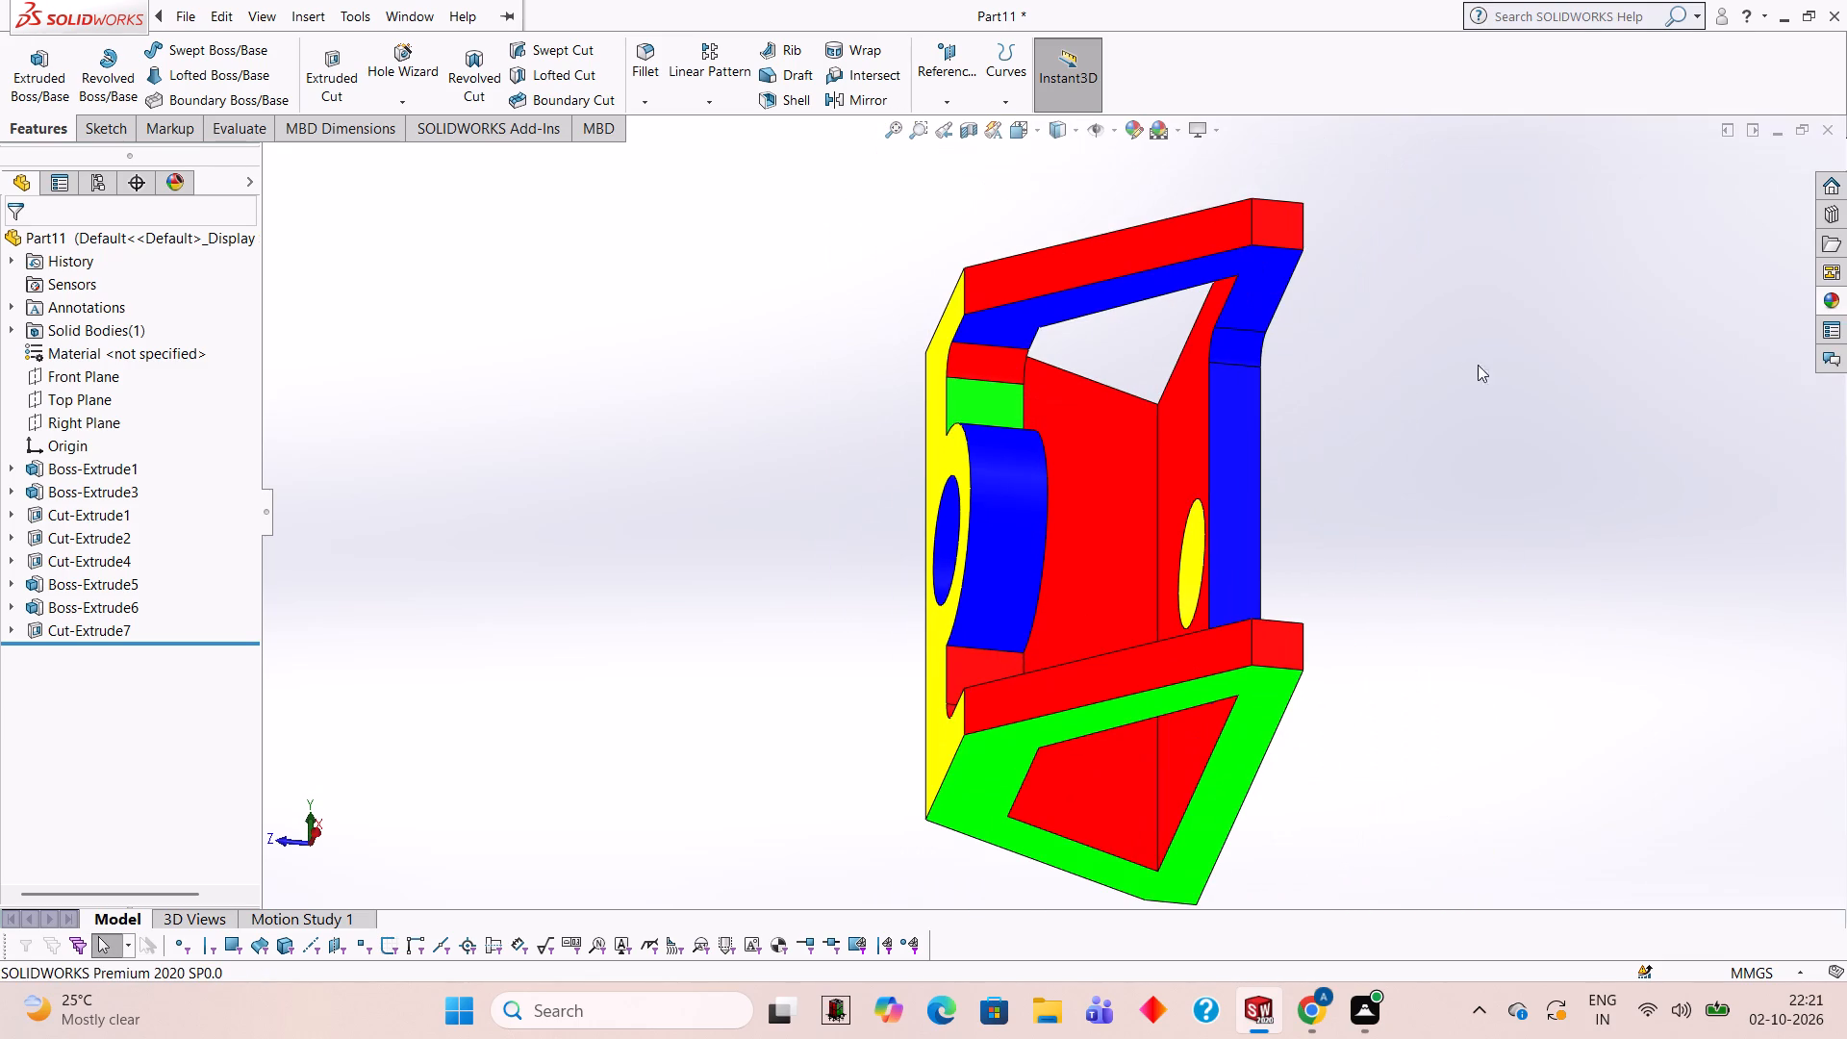
left_click(1840, 296)
left_click_drag(1650, 517, 1620, 530)
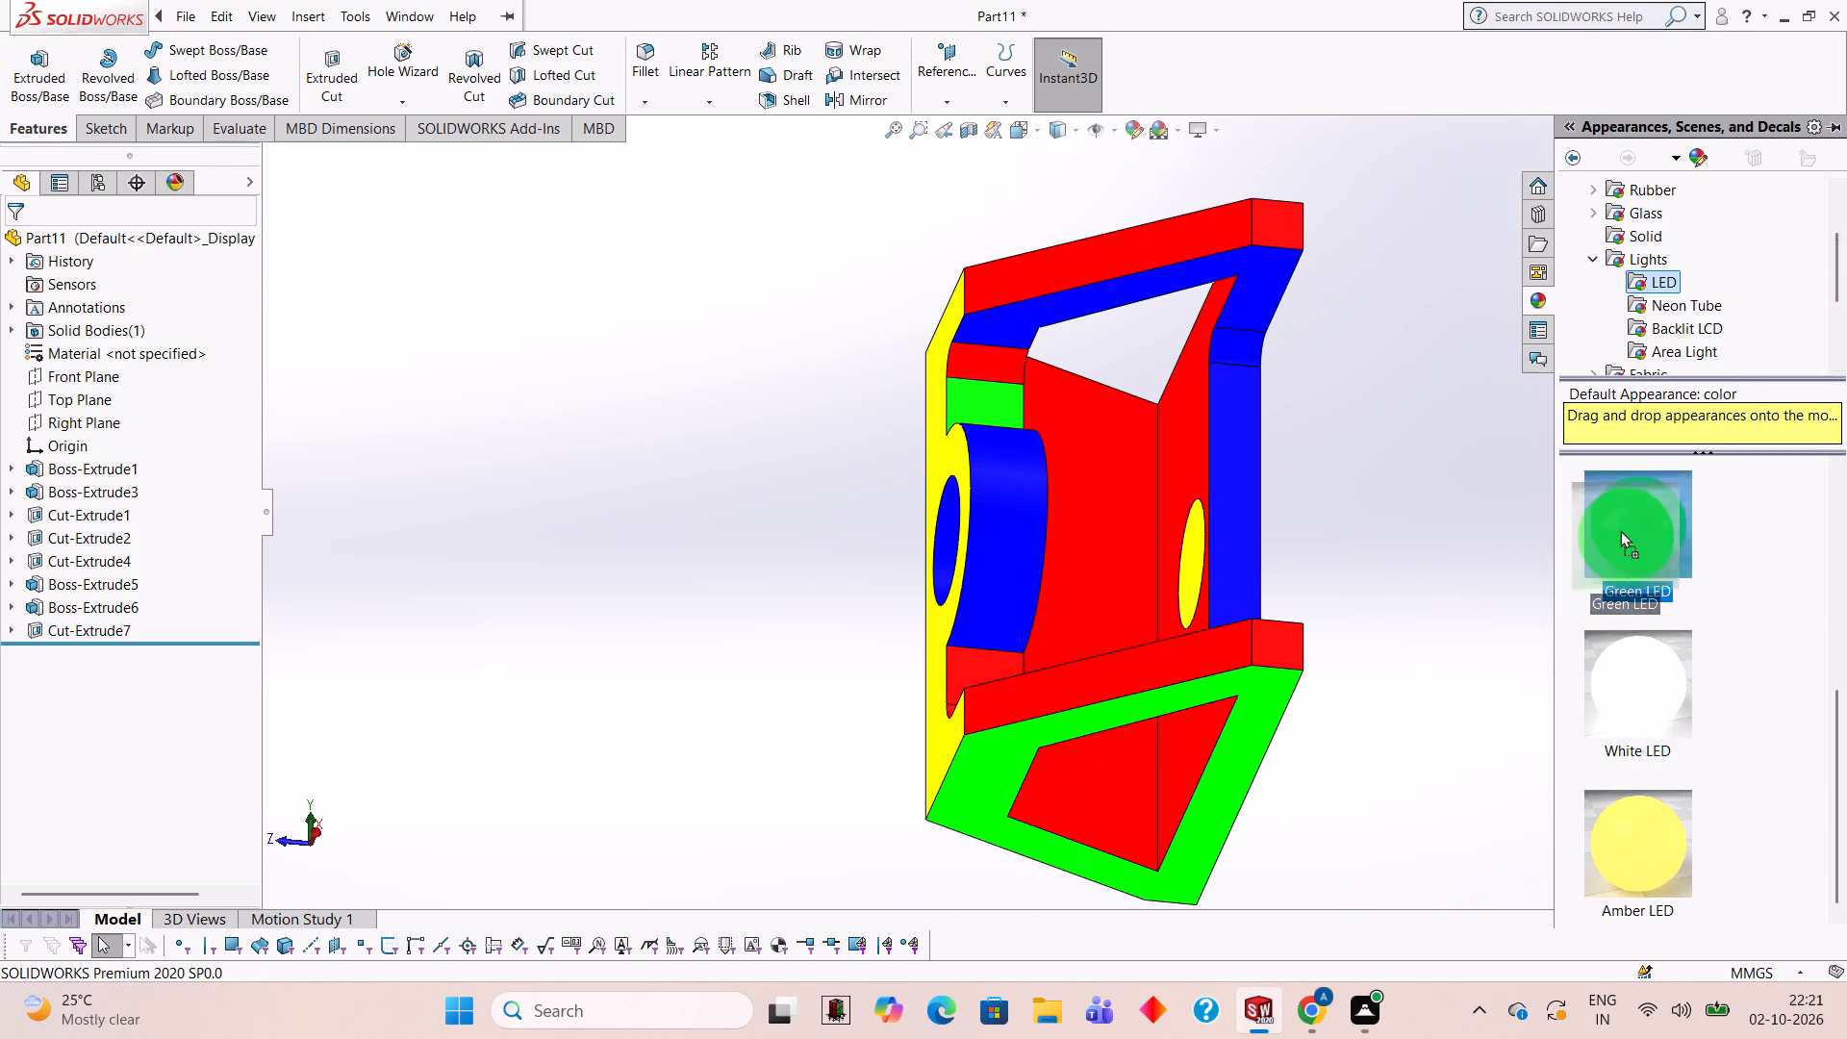
left_click_drag(1620, 530, 993, 373)
left_click(993, 373)
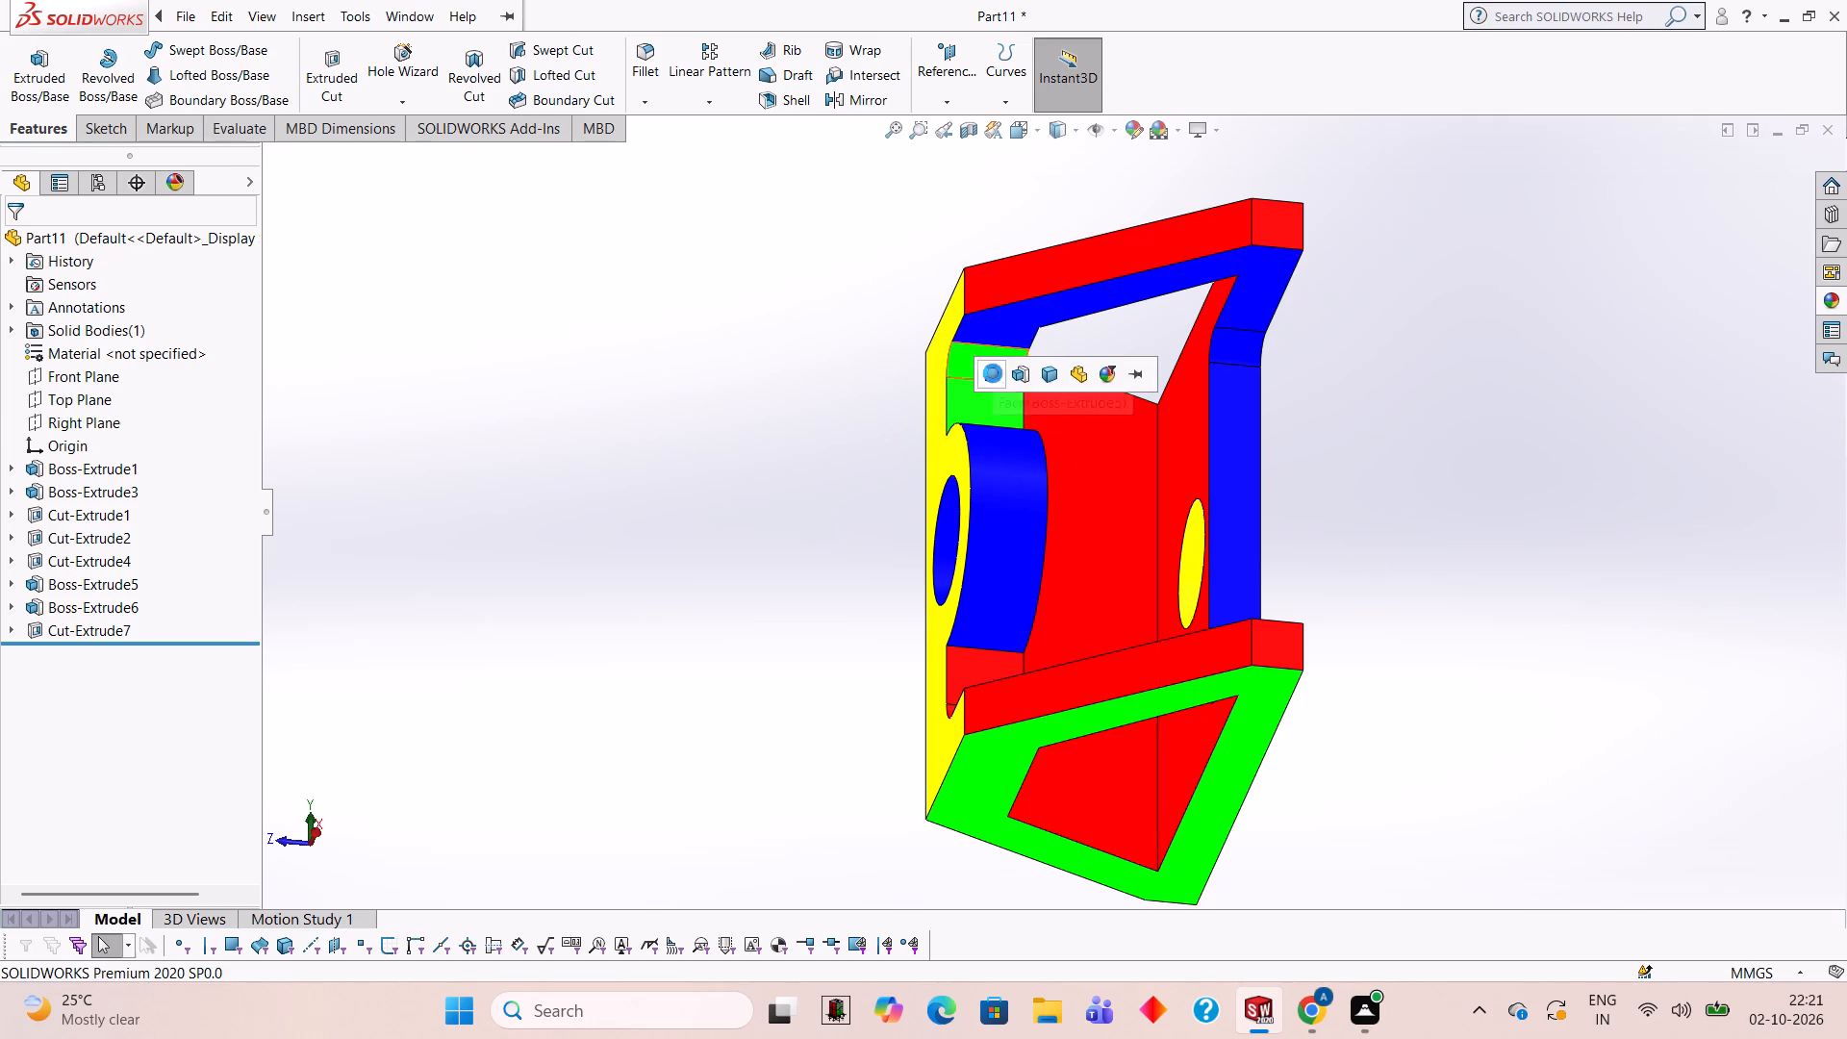
Apply the Green LED appearance to only the fillet joining the boss-side wall's edge to the lower side plate.
middle_click_drag(1253, 373, 1182, 780)
scroll(1253, 373, "down", 1)
middle_click_drag(1182, 781, 1218, 717)
scroll(1083, 757, "down", 1)
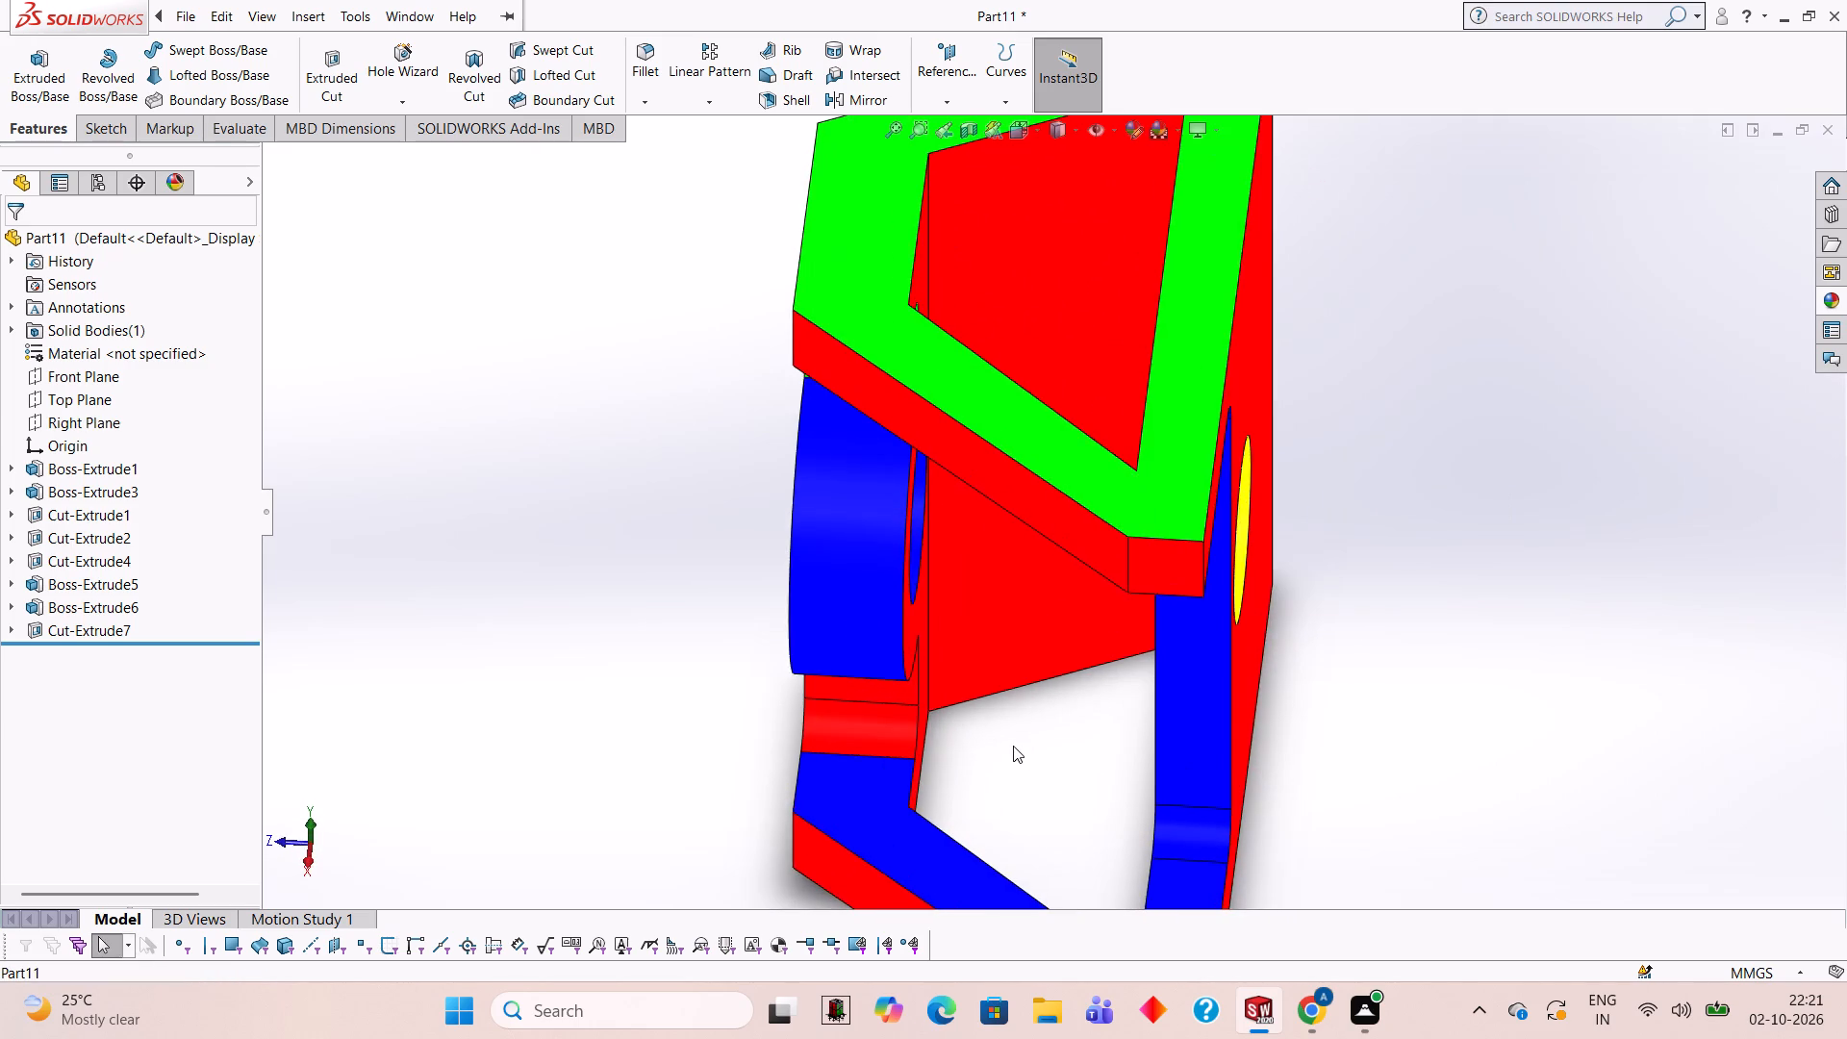
middle_click_drag(1012, 744, 1024, 660)
left_click(1835, 294)
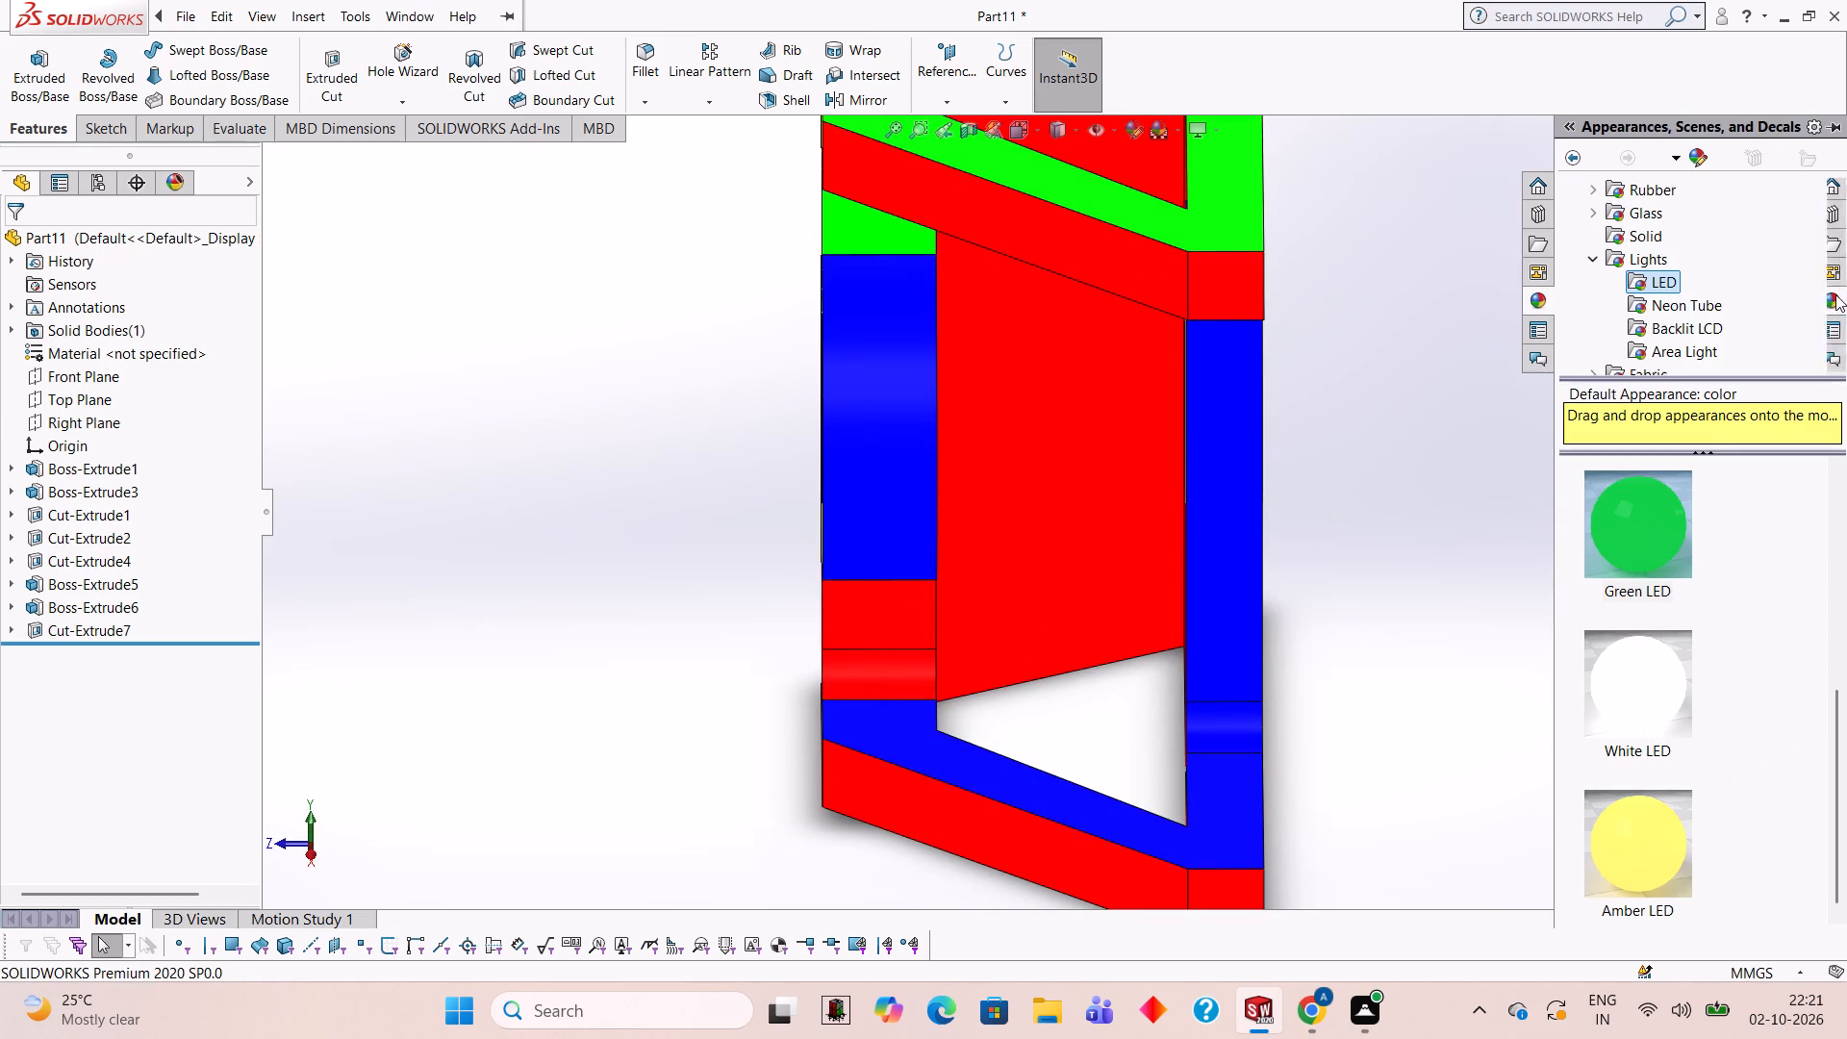
left_click_drag(1643, 552, 904, 669)
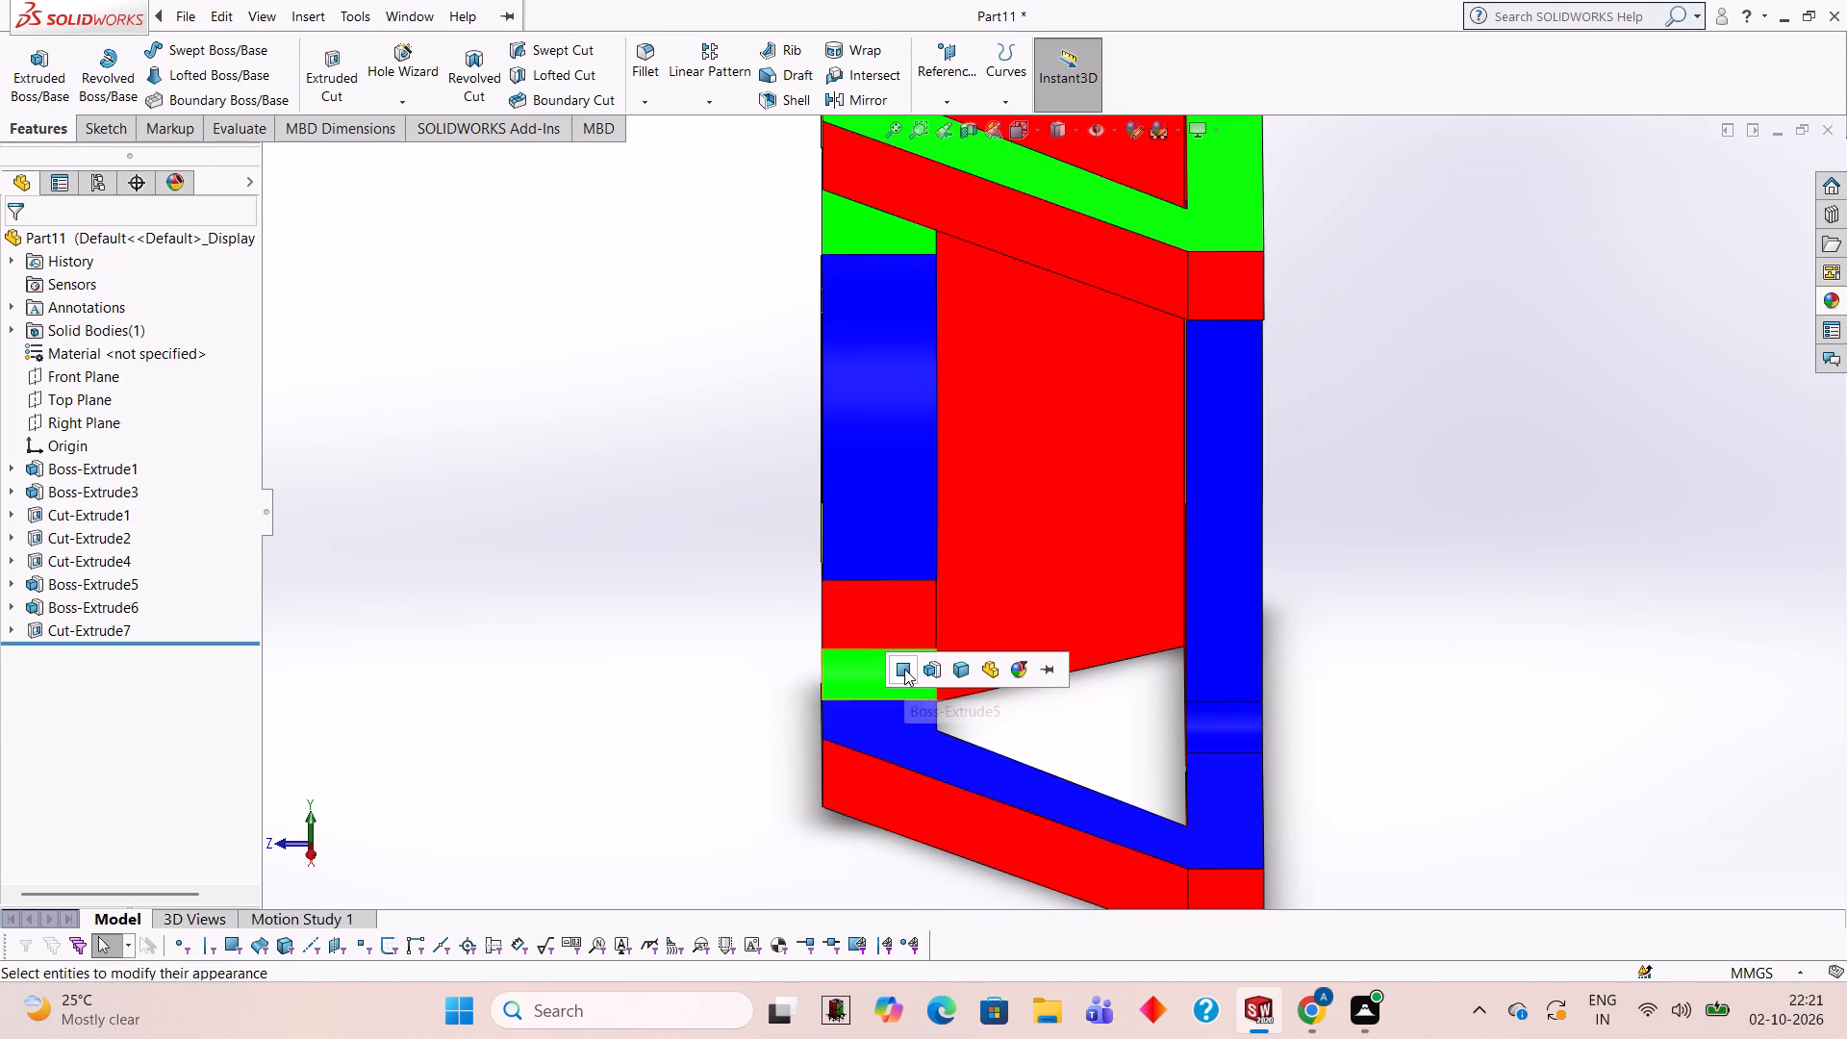
left_click(904, 669)
Apply the Green LED appearance to only the flat edge face between the half-round boss and the lower green fillet.
left_click(1836, 309)
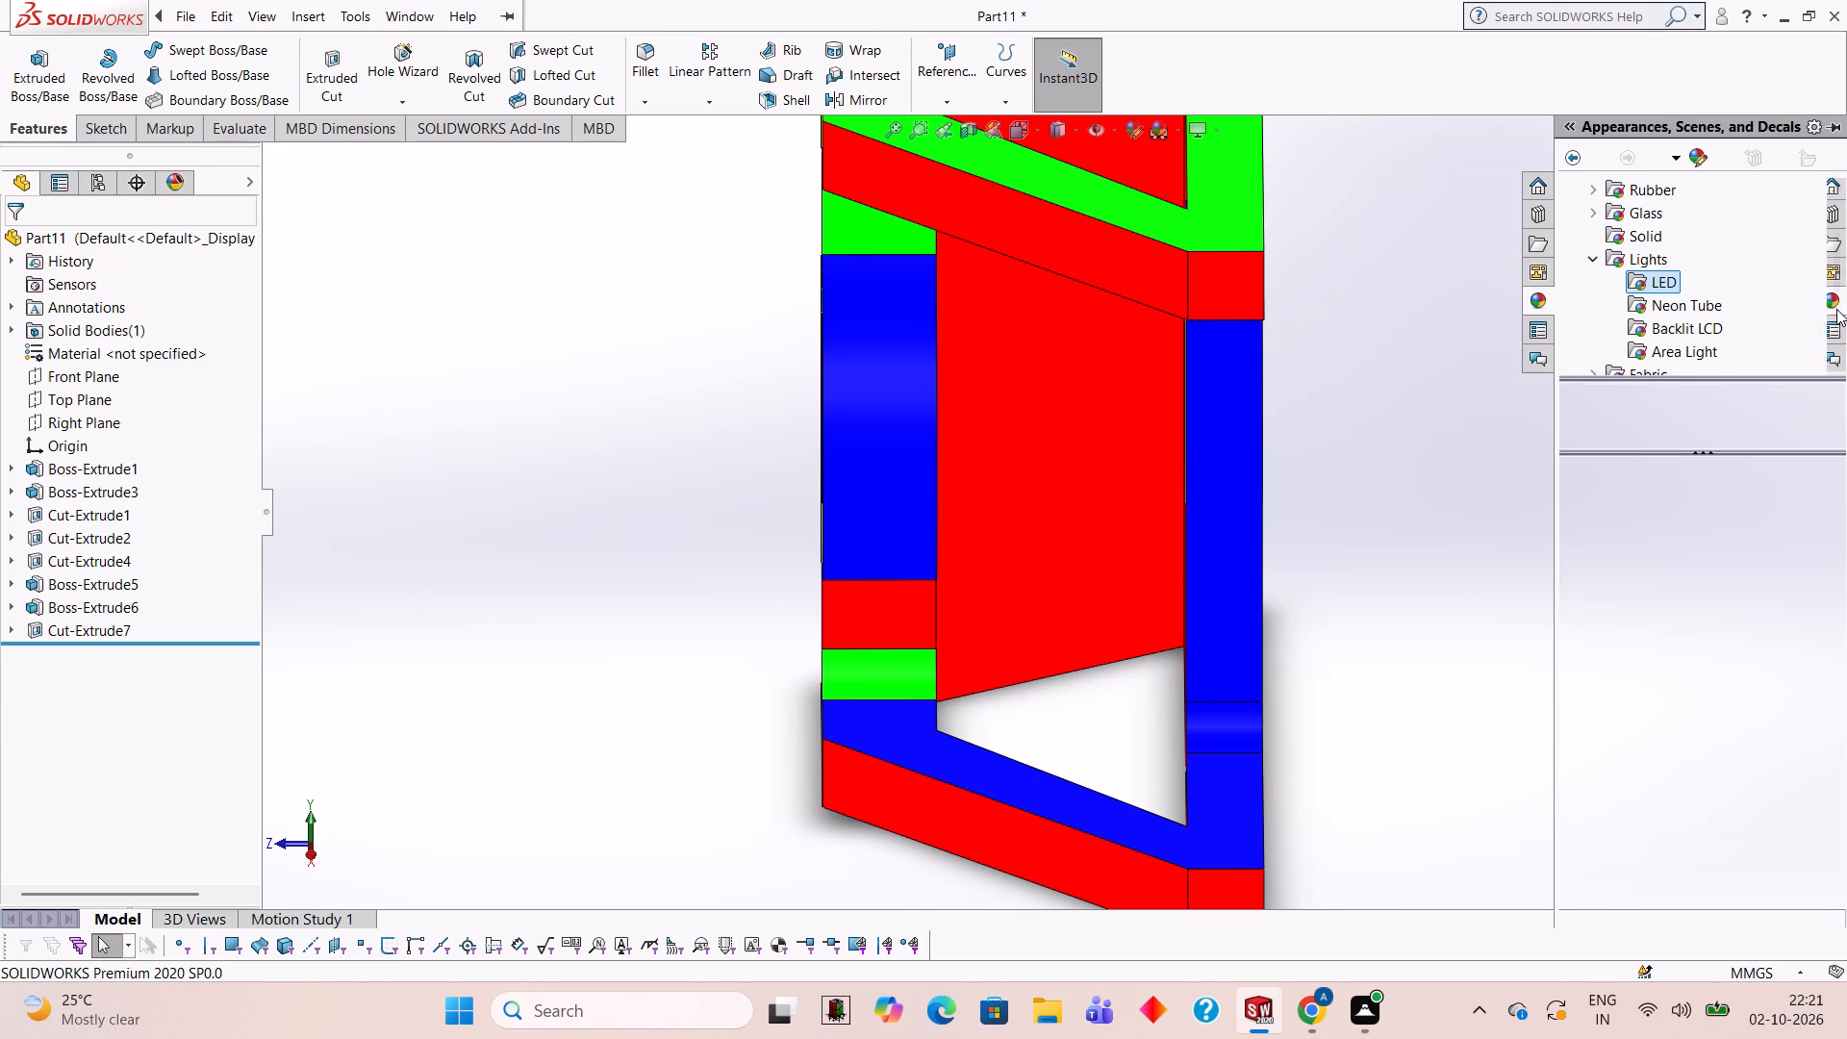
left_click_drag(1634, 560, 890, 648)
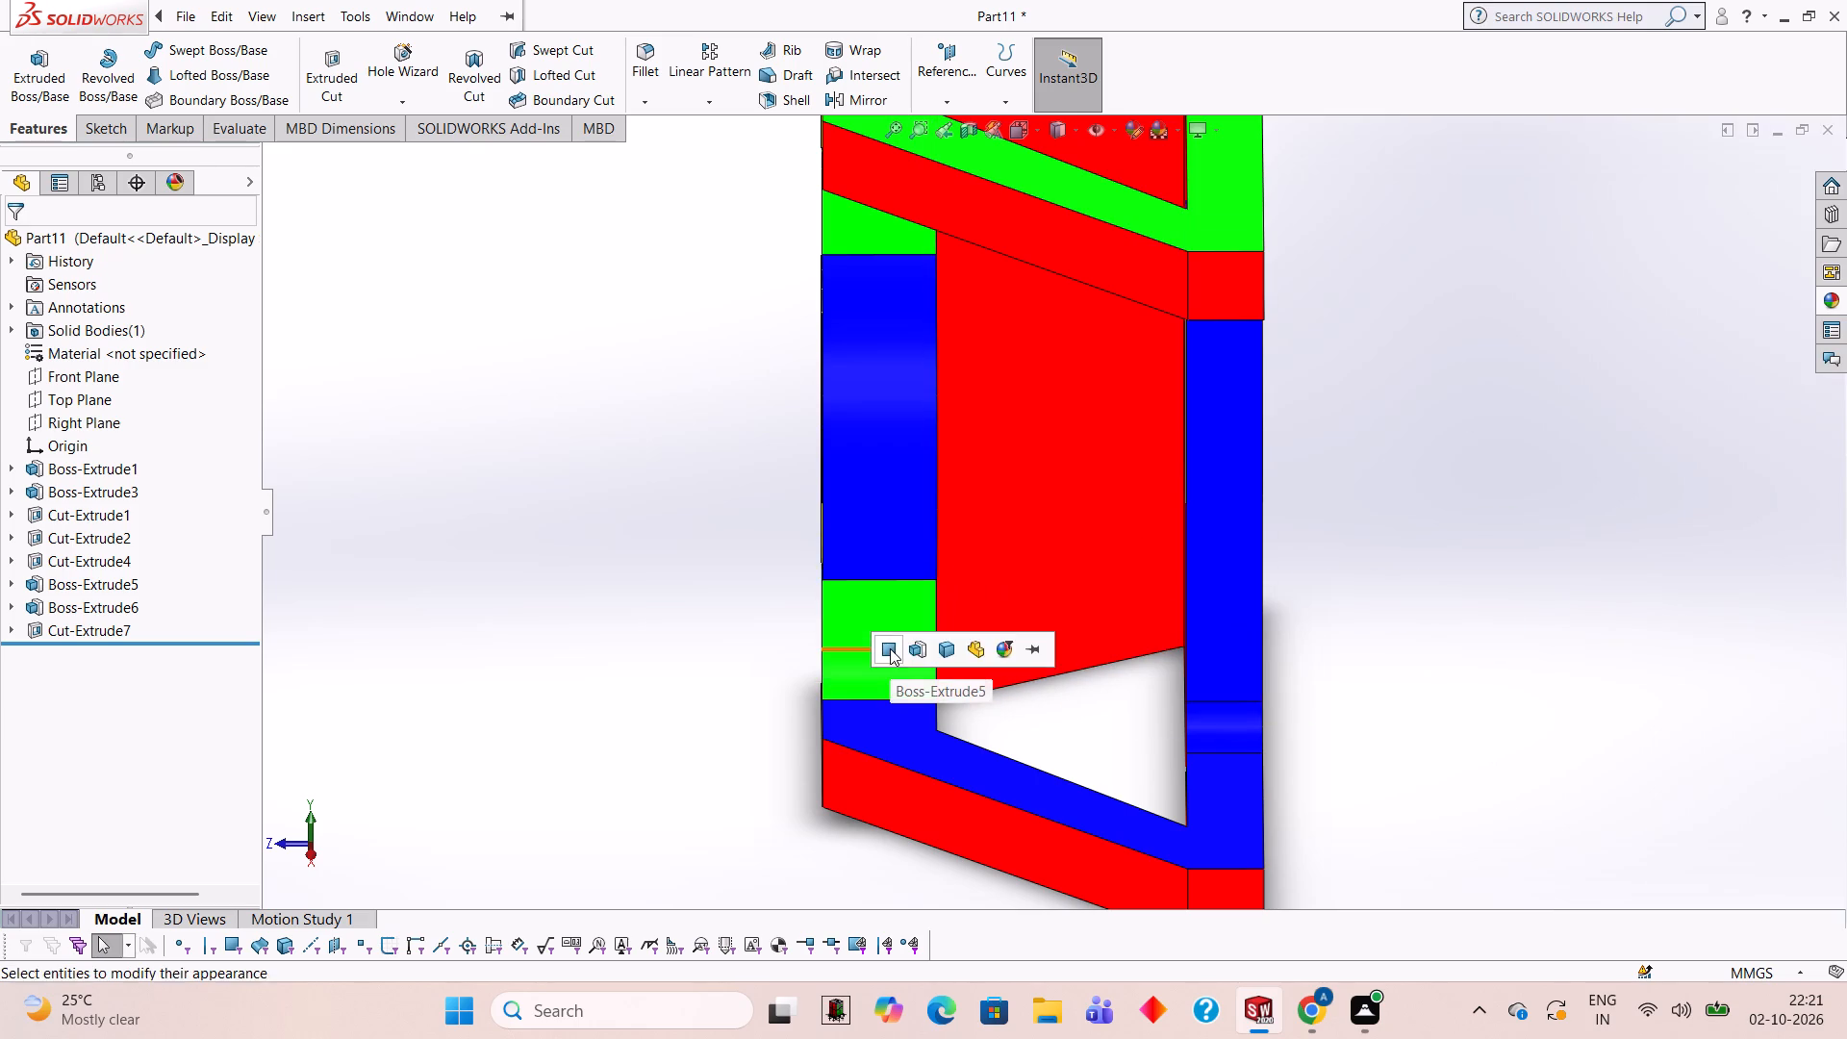
left_click(890, 648)
Examine the face colours around the boss, side plates and triangular openings from several directions.
scroll(890, 648, "up", 3)
middle_click_drag(1054, 645, 1188, 552)
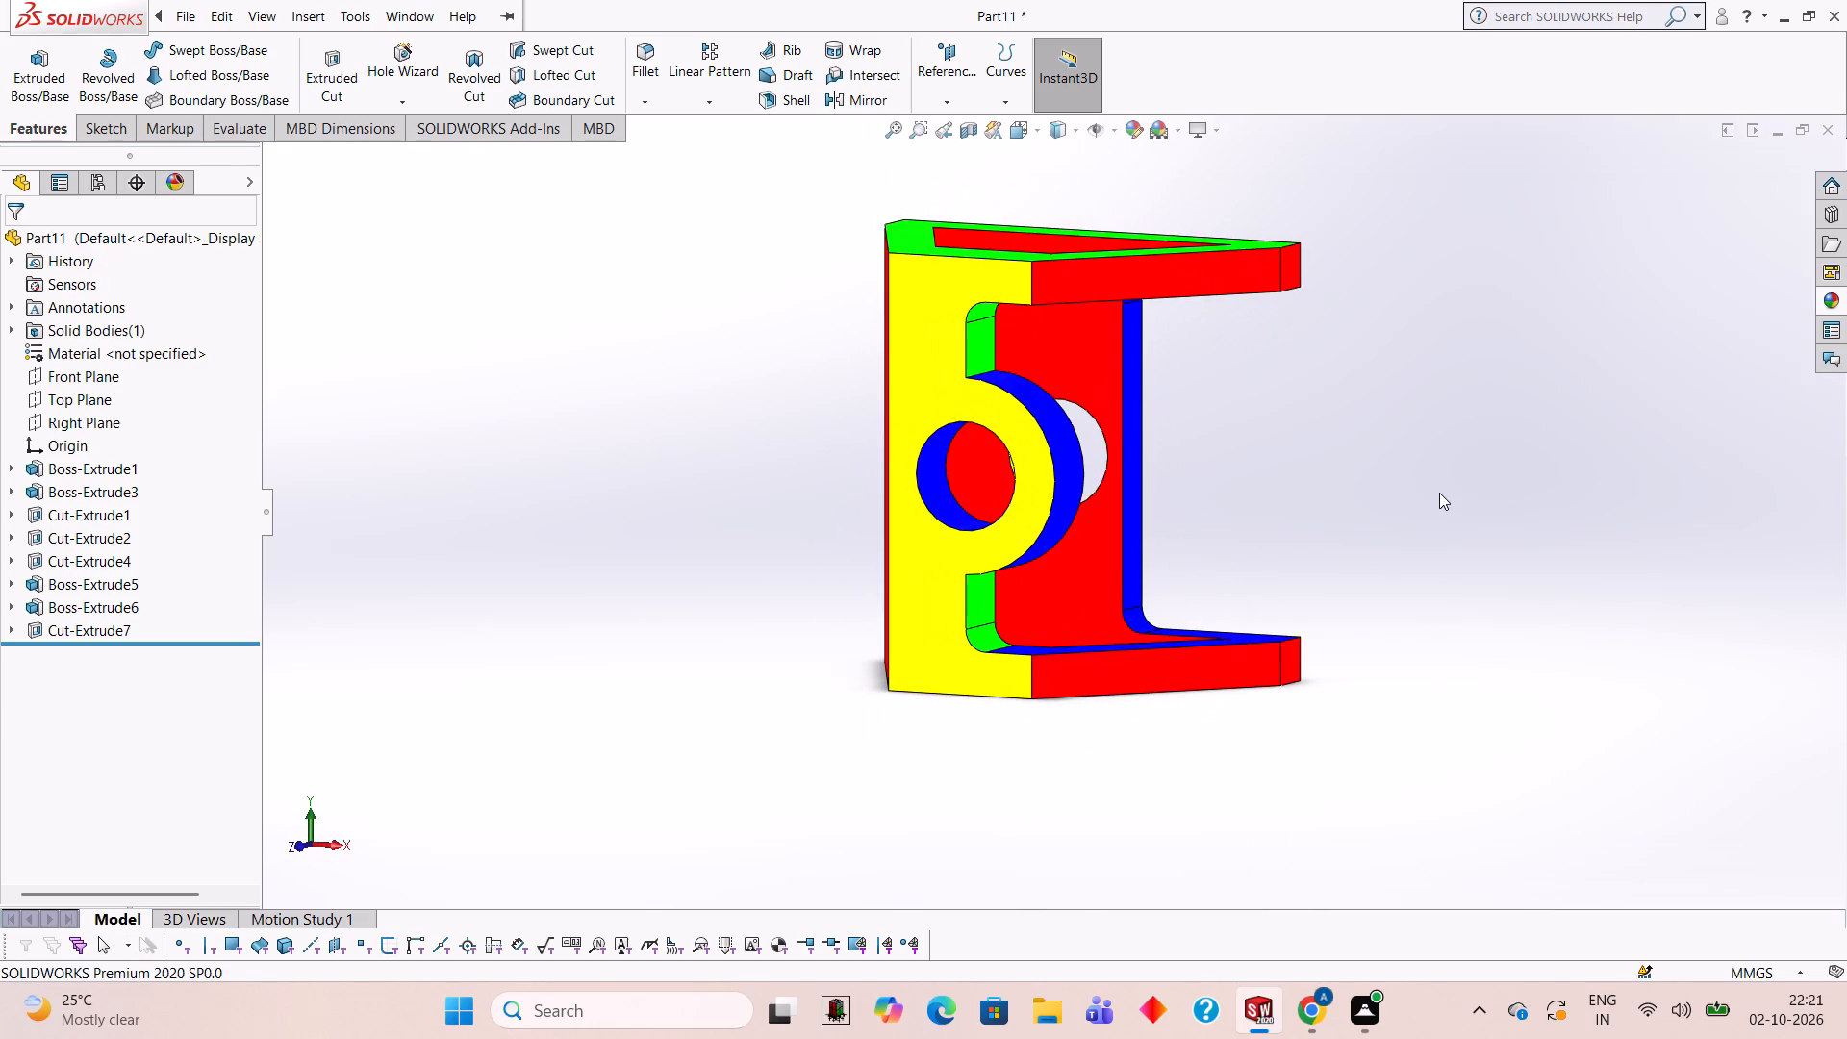
middle_click_drag(1399, 518, 1346, 547)
scroll(1346, 549, "up", 1)
middle_click_drag(1348, 613, 1544, 452)
middle_click_drag(1181, 734, 1180, 734)
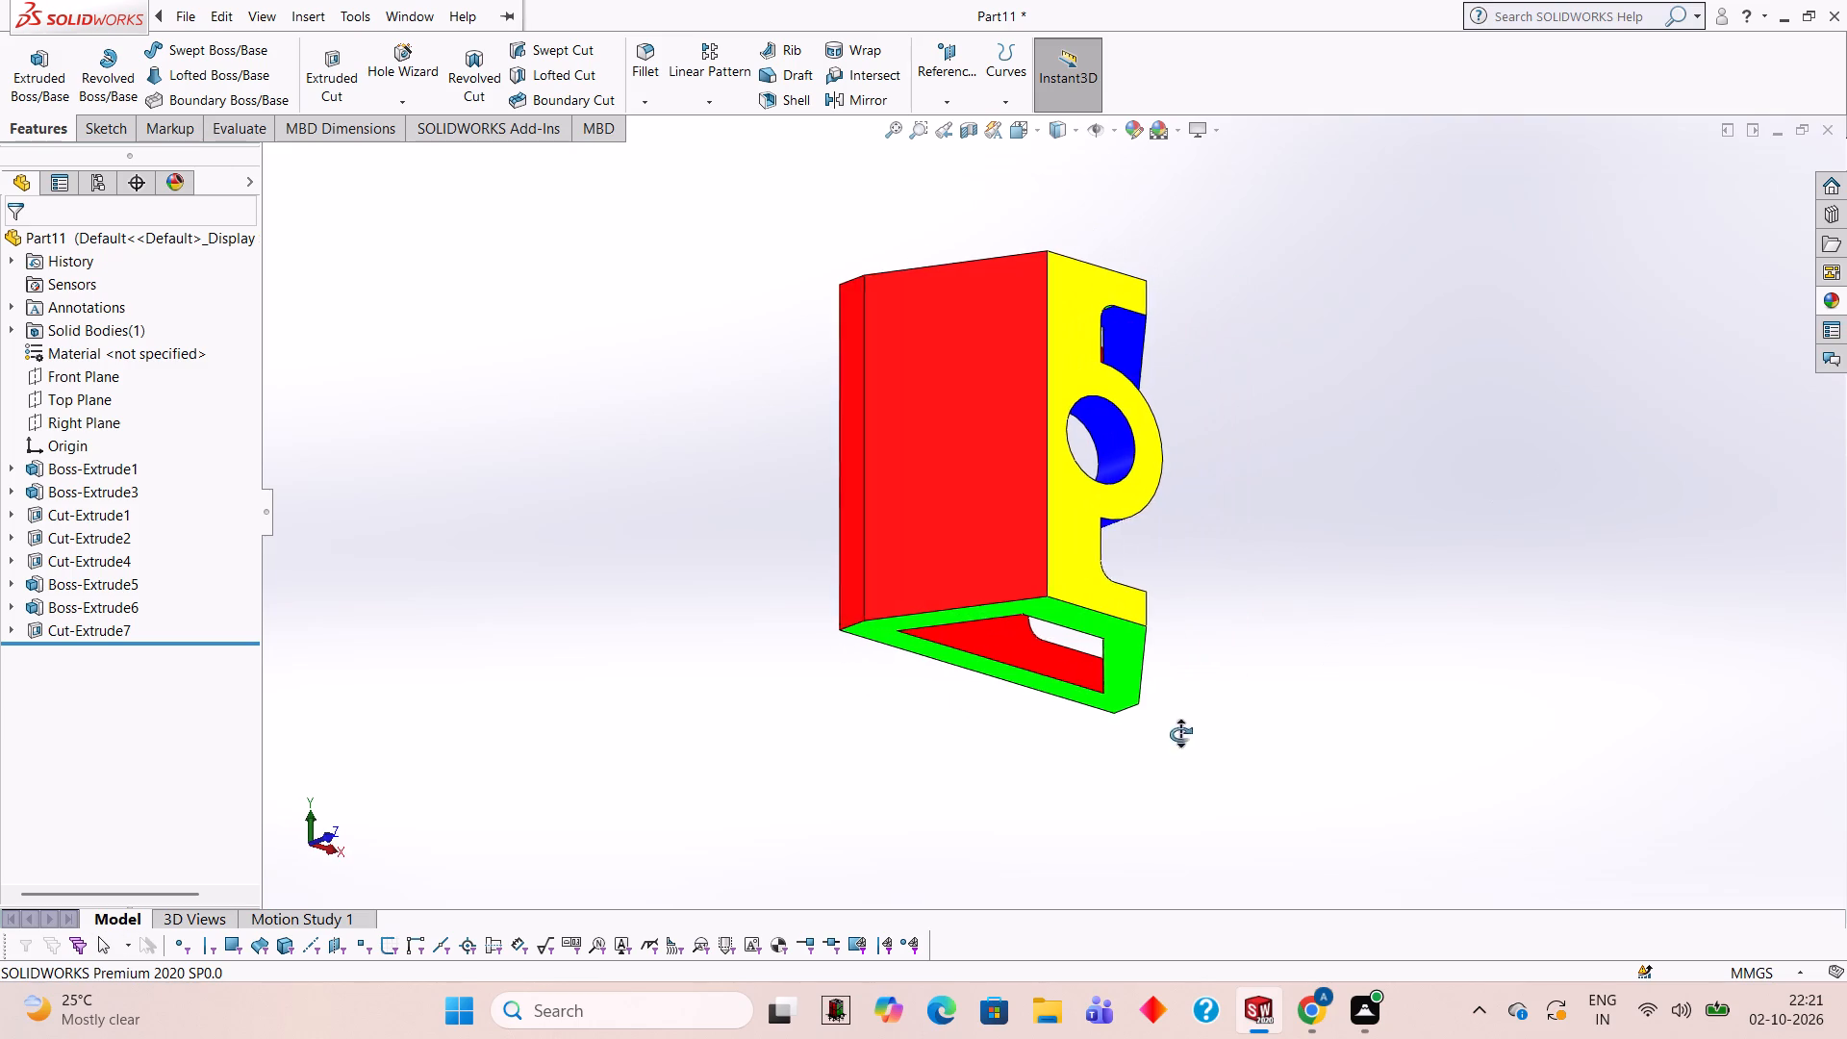
middle_click_drag(1180, 734, 1088, 643)
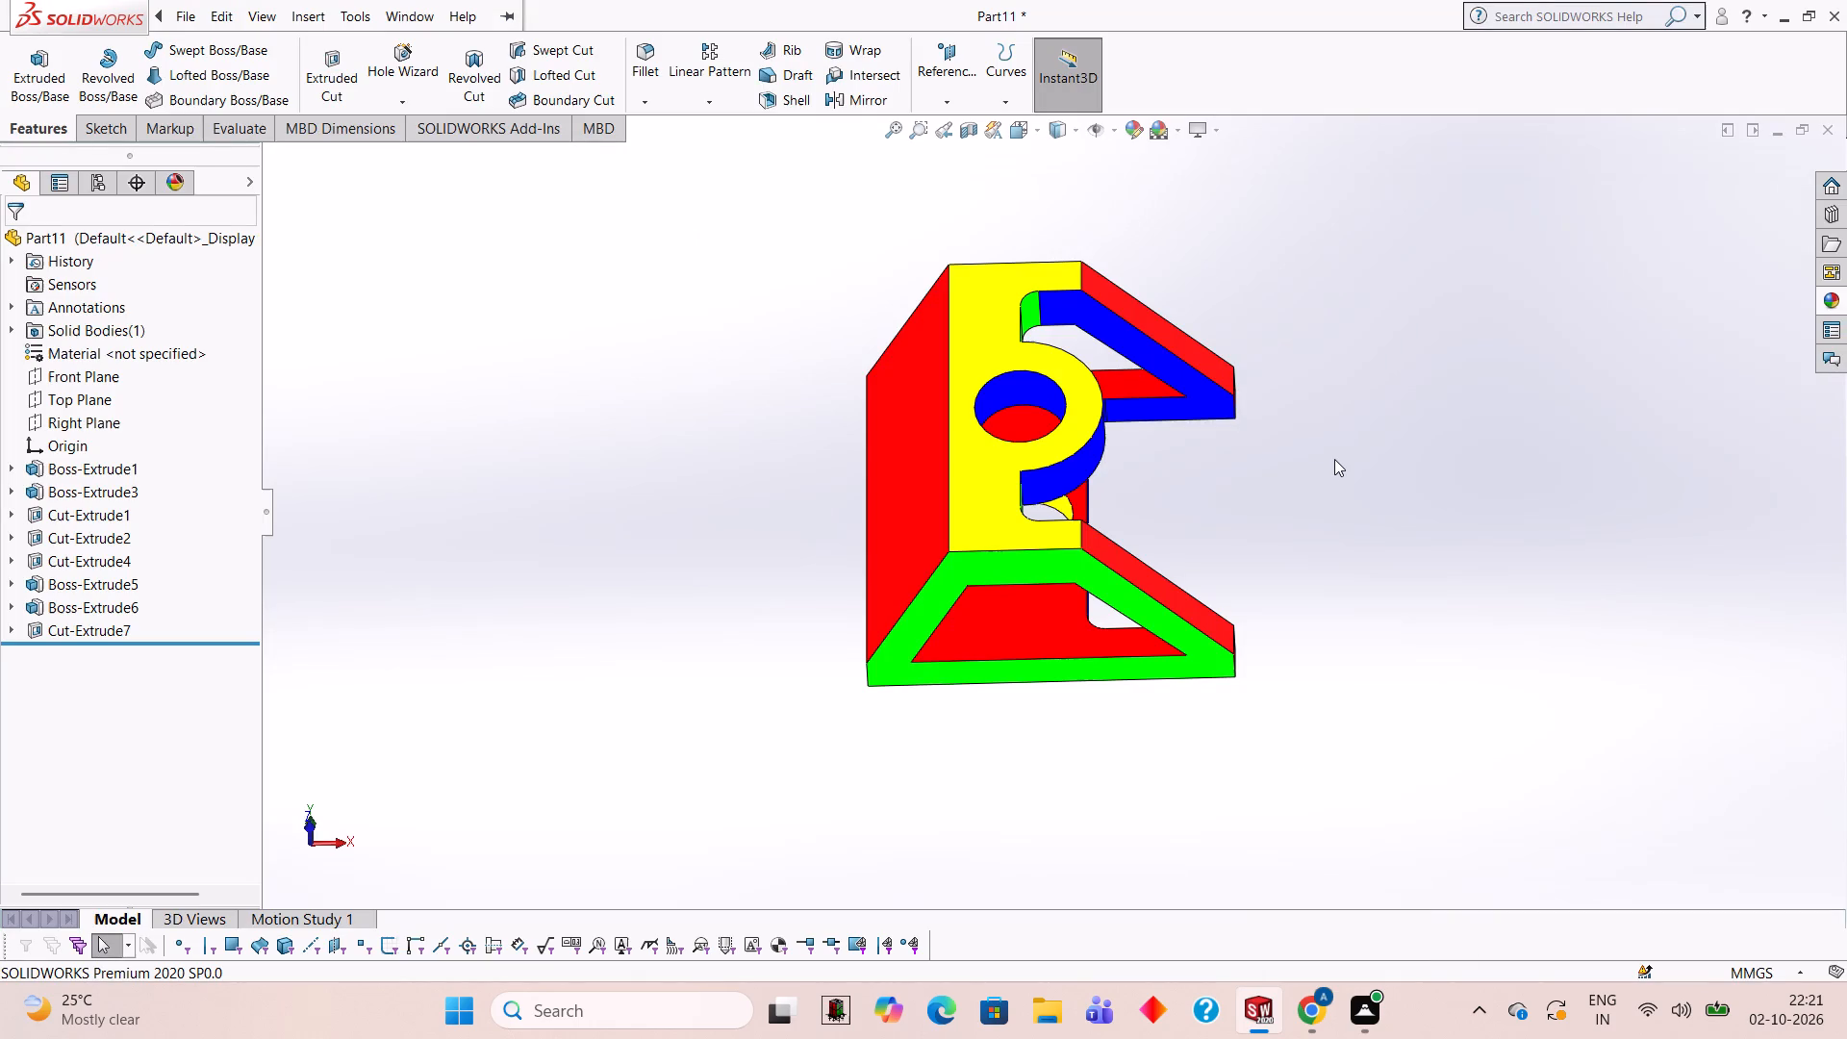
middle_click_drag(1314, 515, 1243, 519)
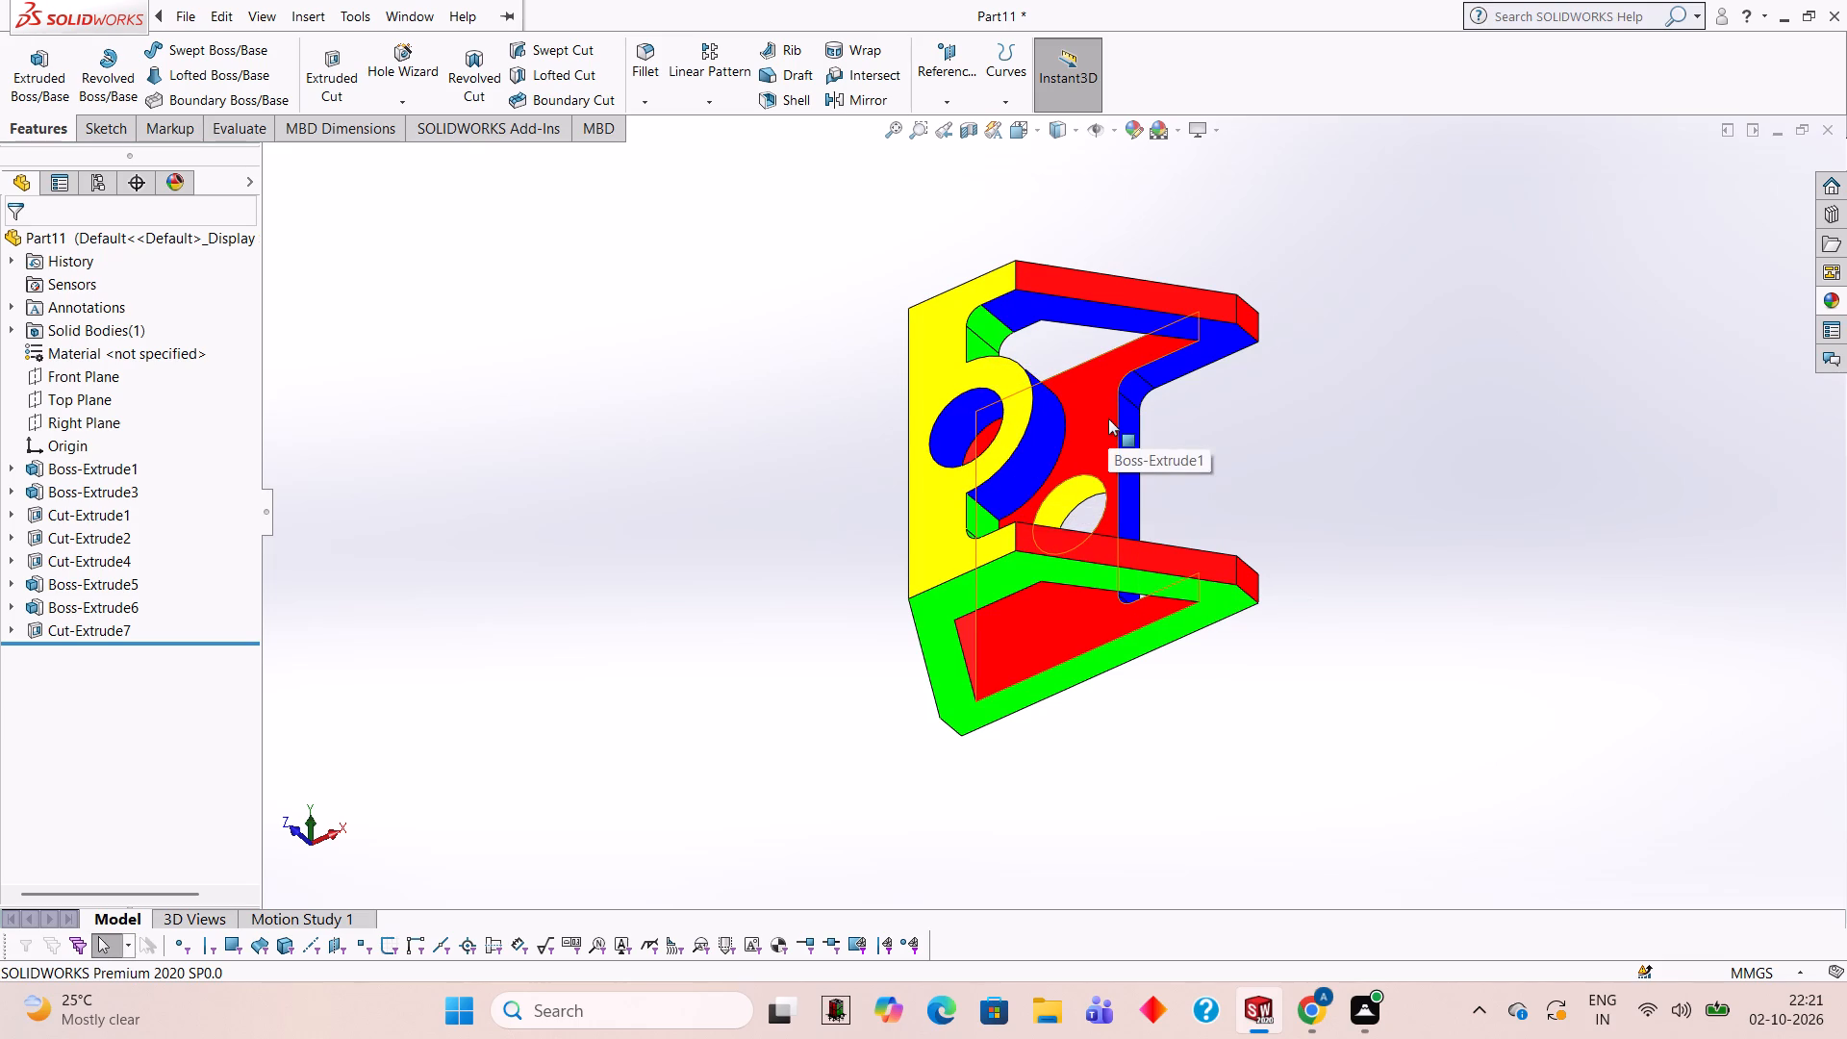
Inspect the finished part's coloured outer and inner faces, boss, holes and side plates from all around.
scroll(1383, 287, "down", 1)
middle_click_drag(1384, 287, 1249, 436)
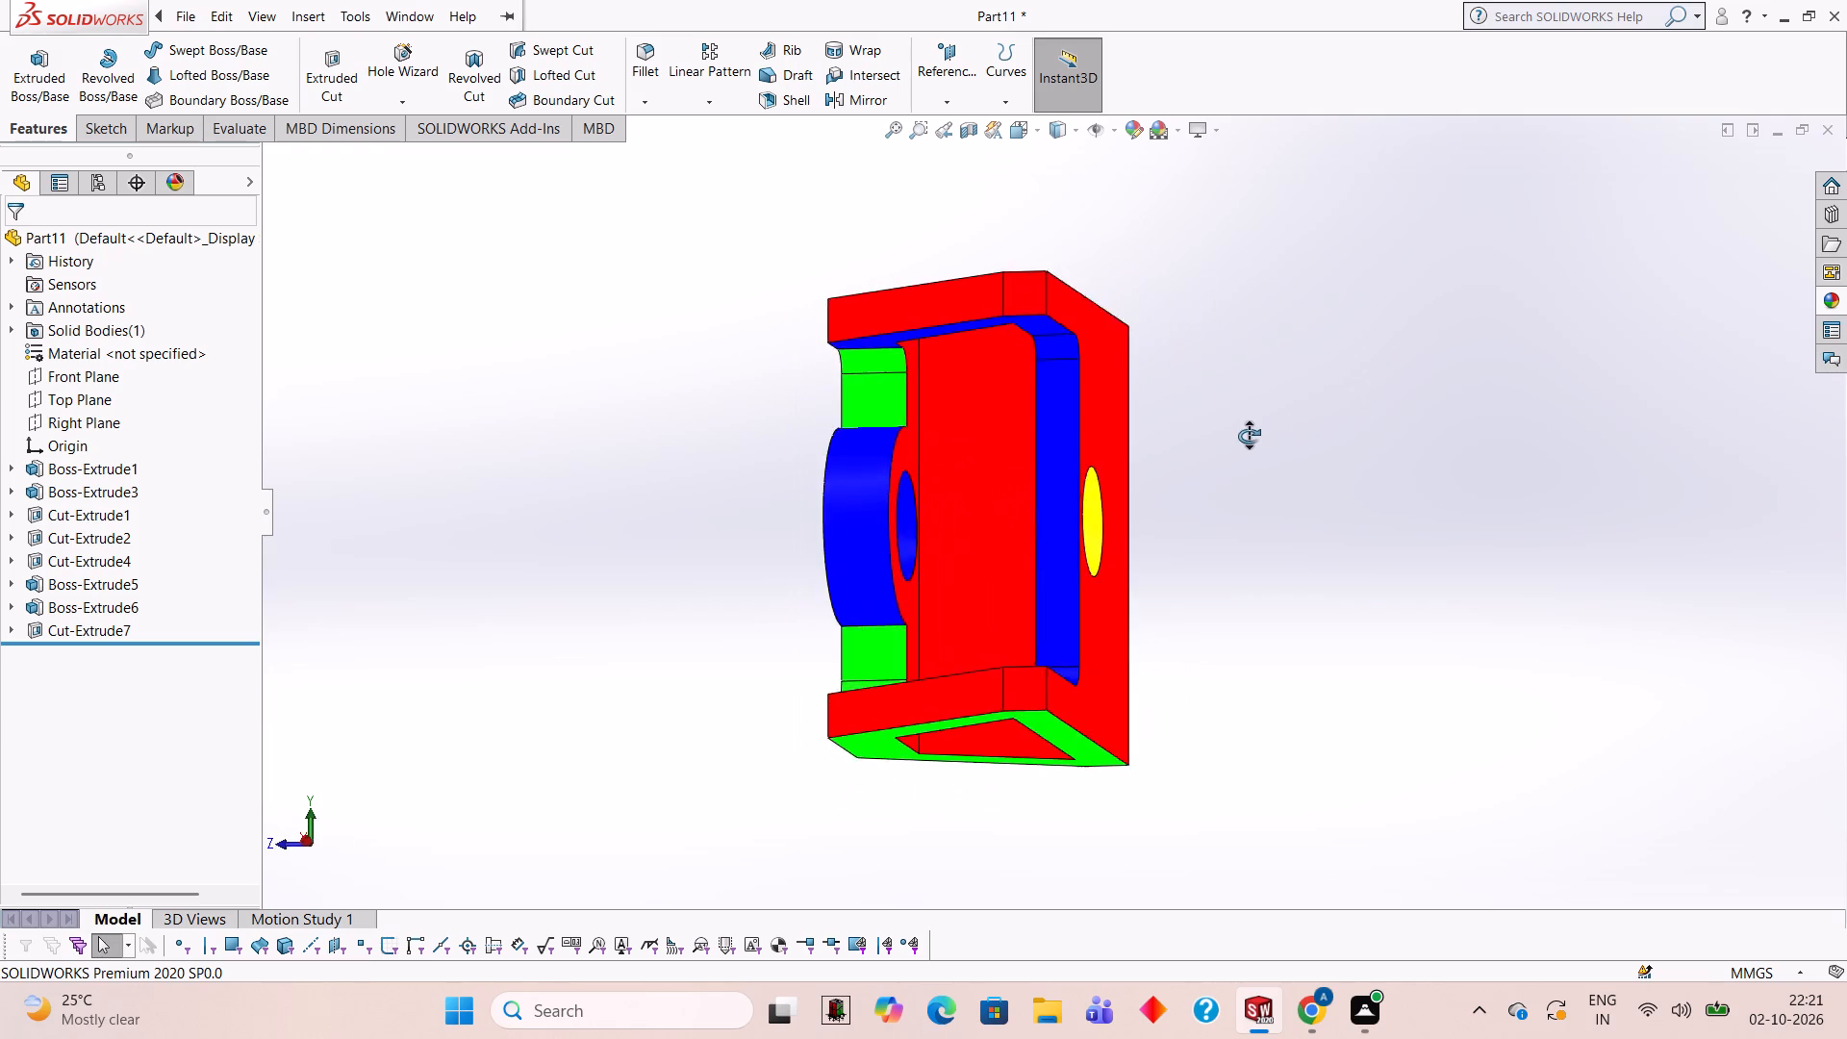
middle_click_drag(1249, 436, 1445, 326)
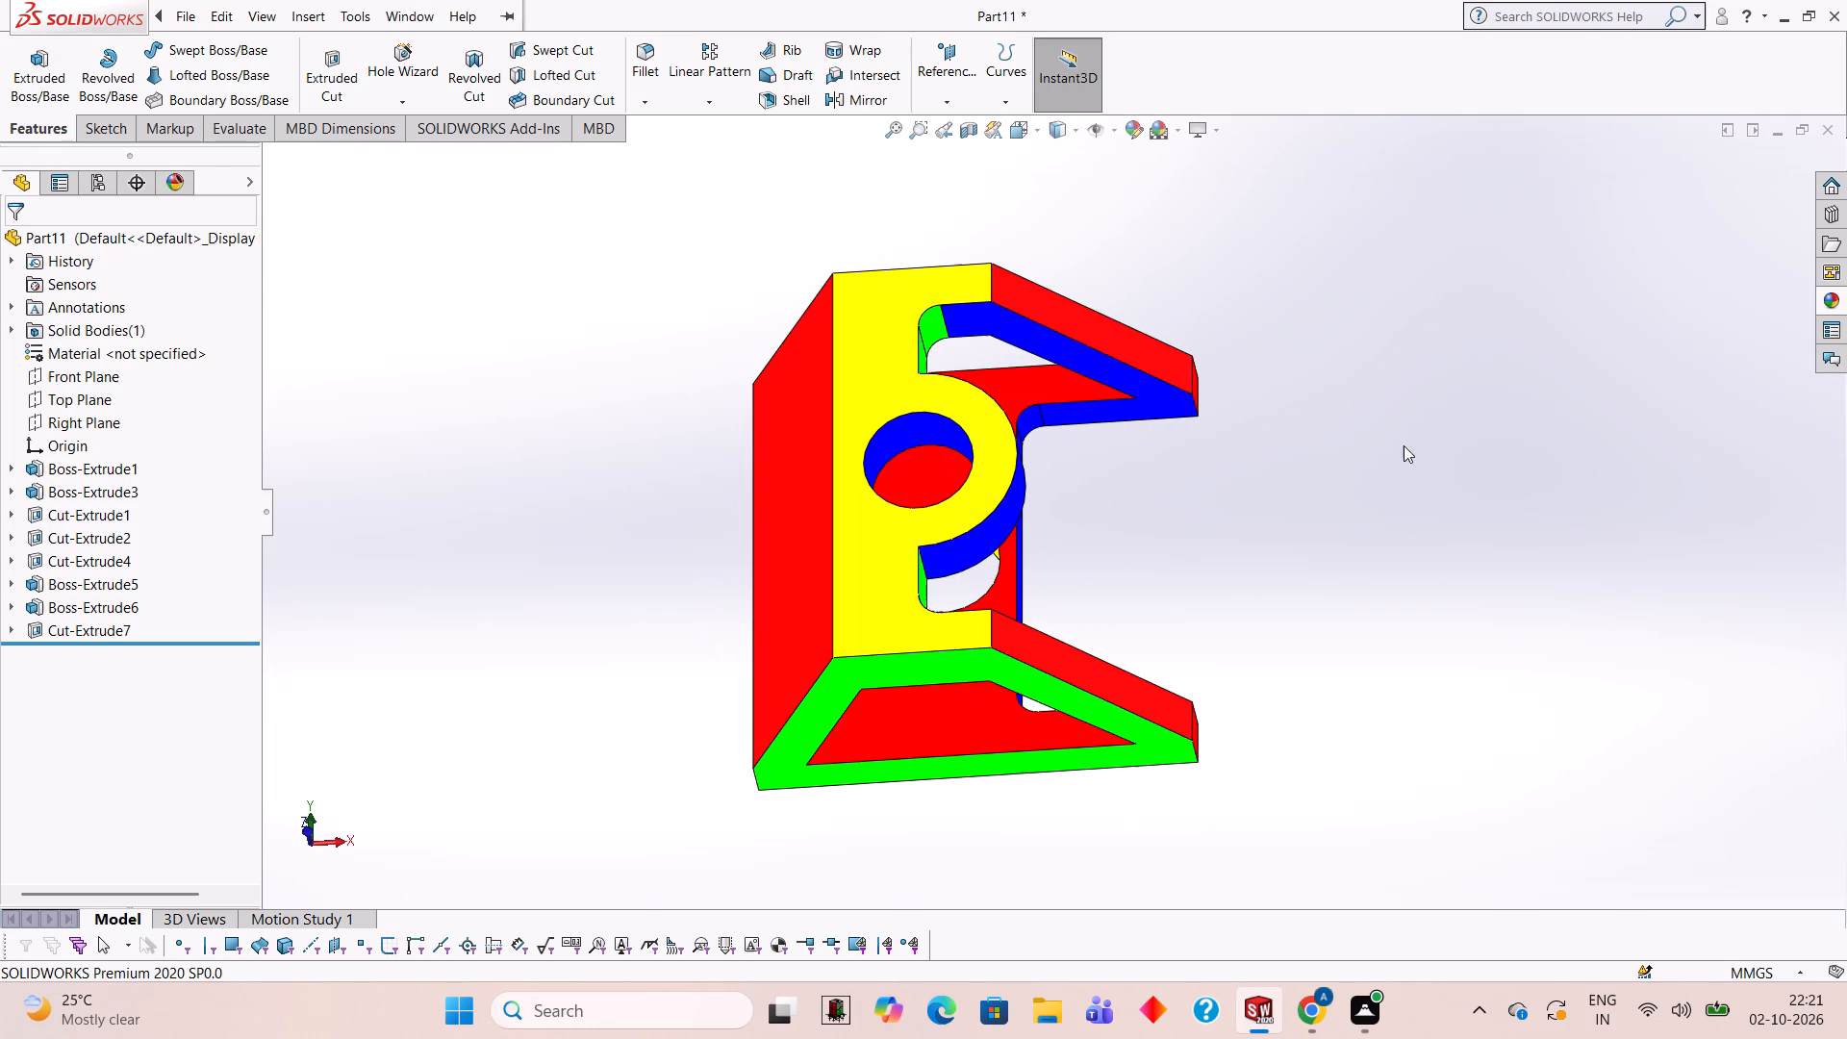
middle_click_drag(1380, 442, 1267, 520)
middle_click_drag(1284, 418, 1193, 596)
scroll(1184, 573, "down", 1)
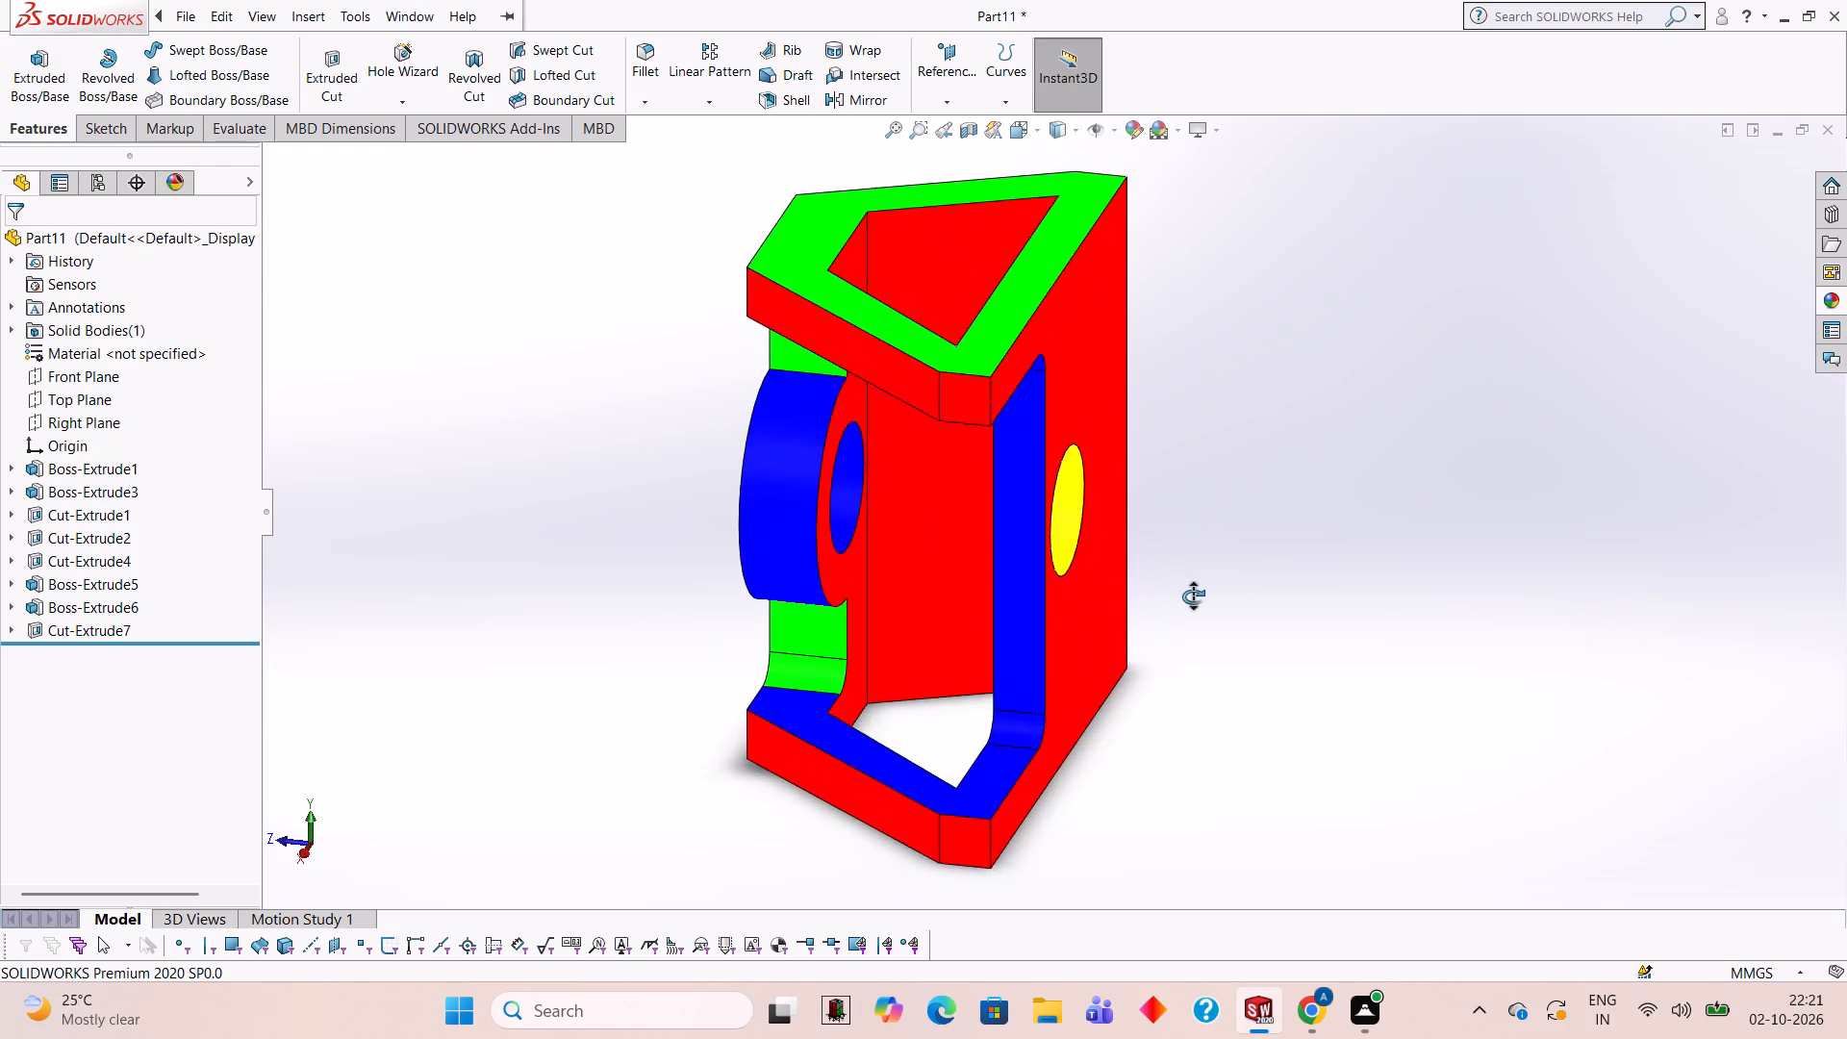
middle_click_drag(1193, 596, 1309, 443)
middle_click_drag(1151, 453, 1285, 474)
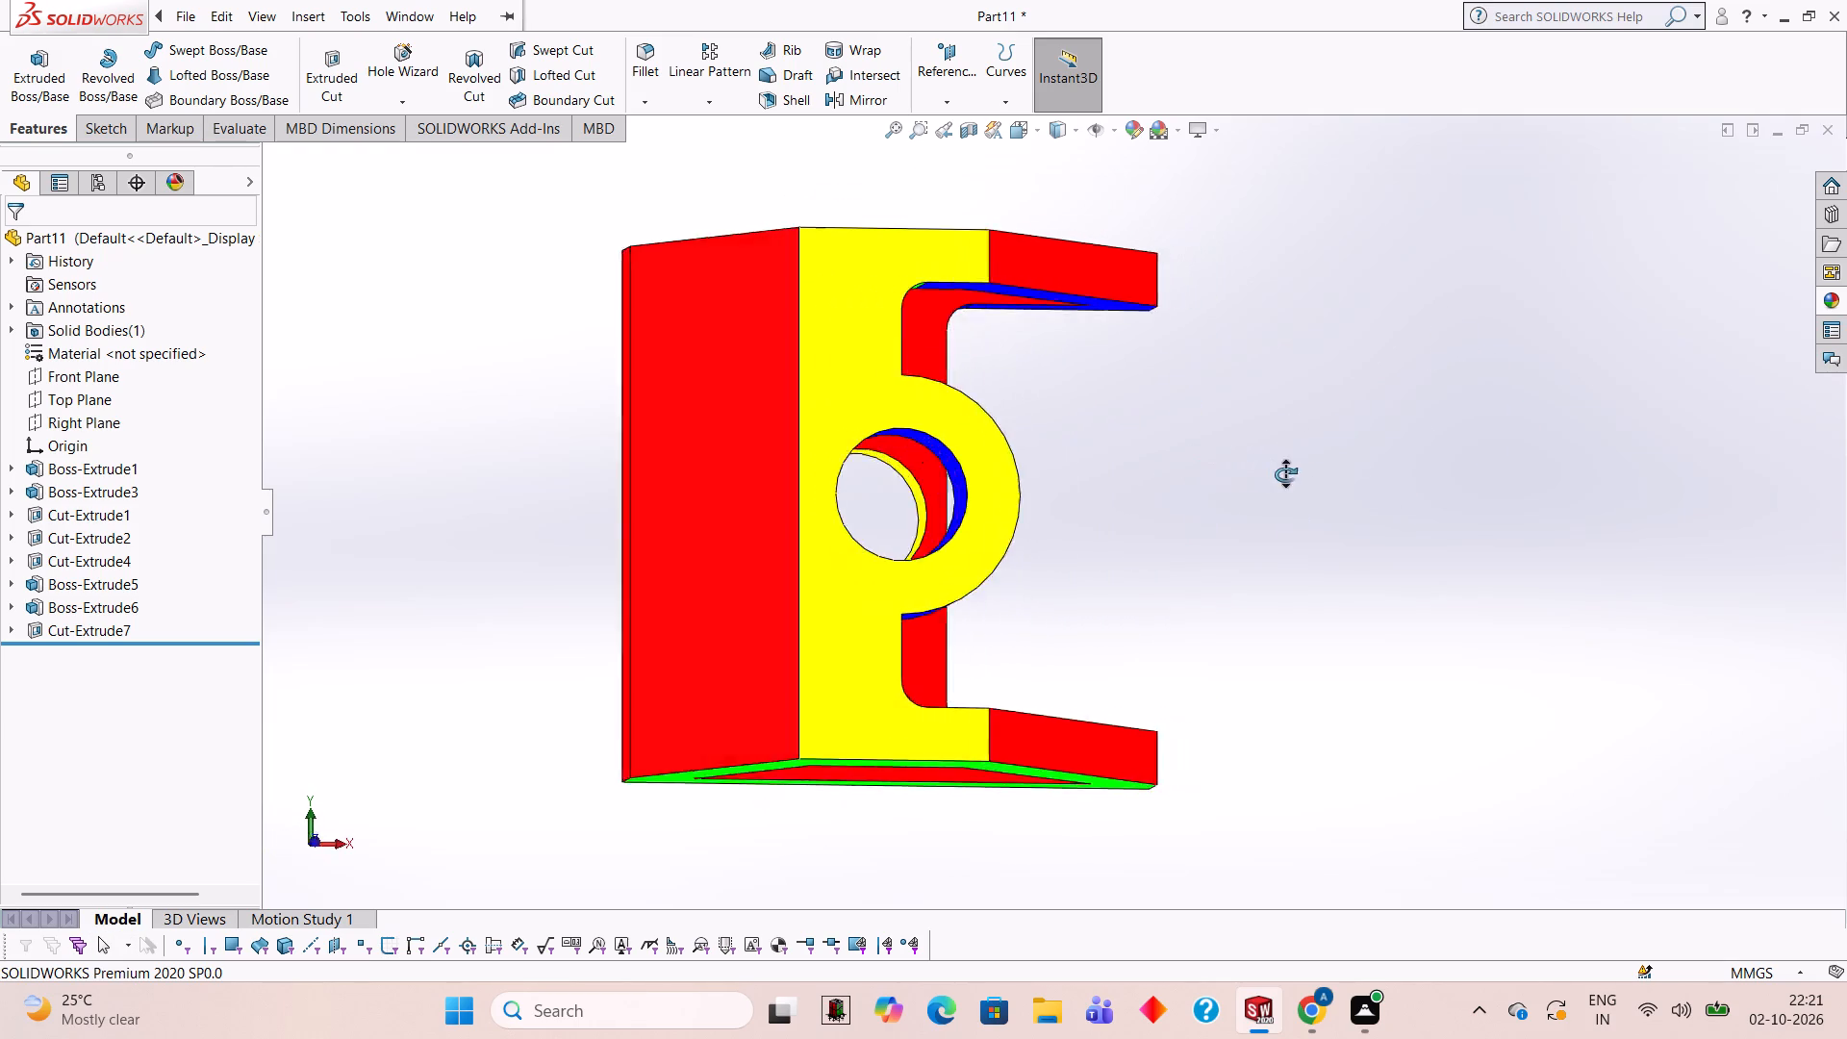
middle_click_drag(1285, 474, 1438, 369)
middle_click_drag(1429, 360, 1352, 337)
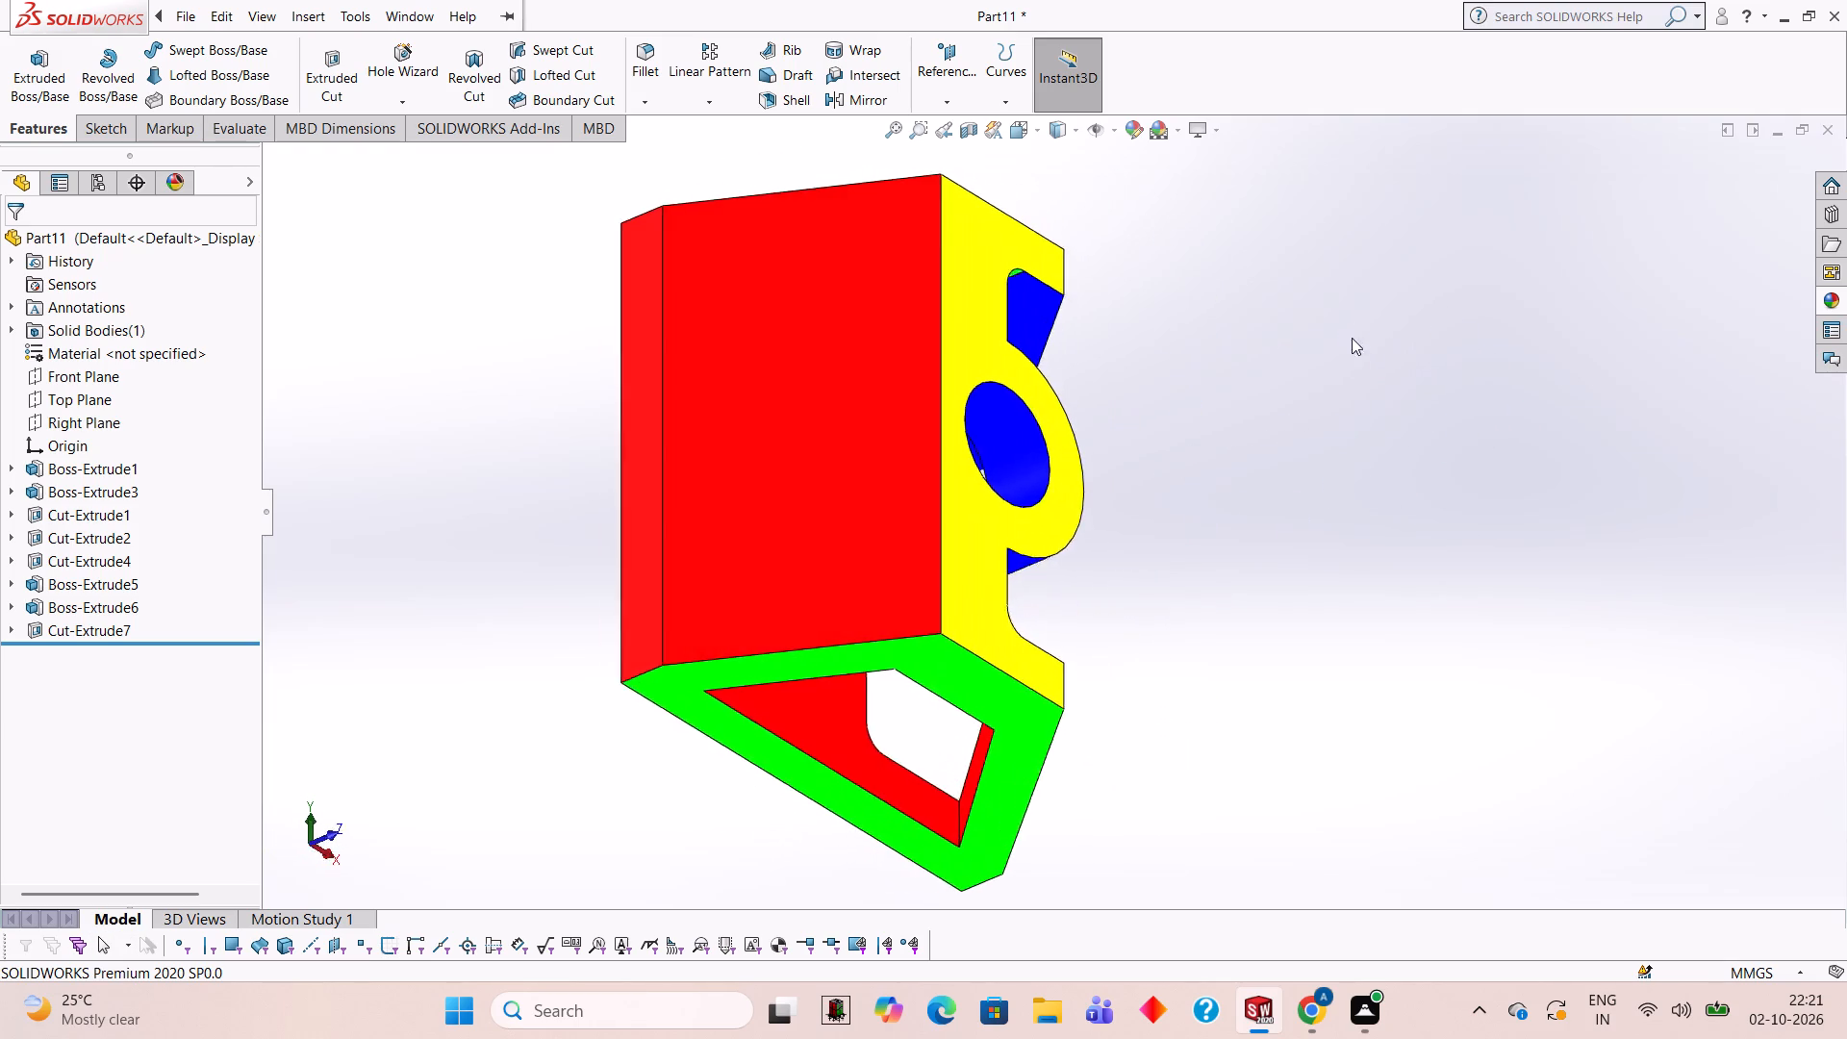
middle_click_drag(1354, 513, 1278, 428)
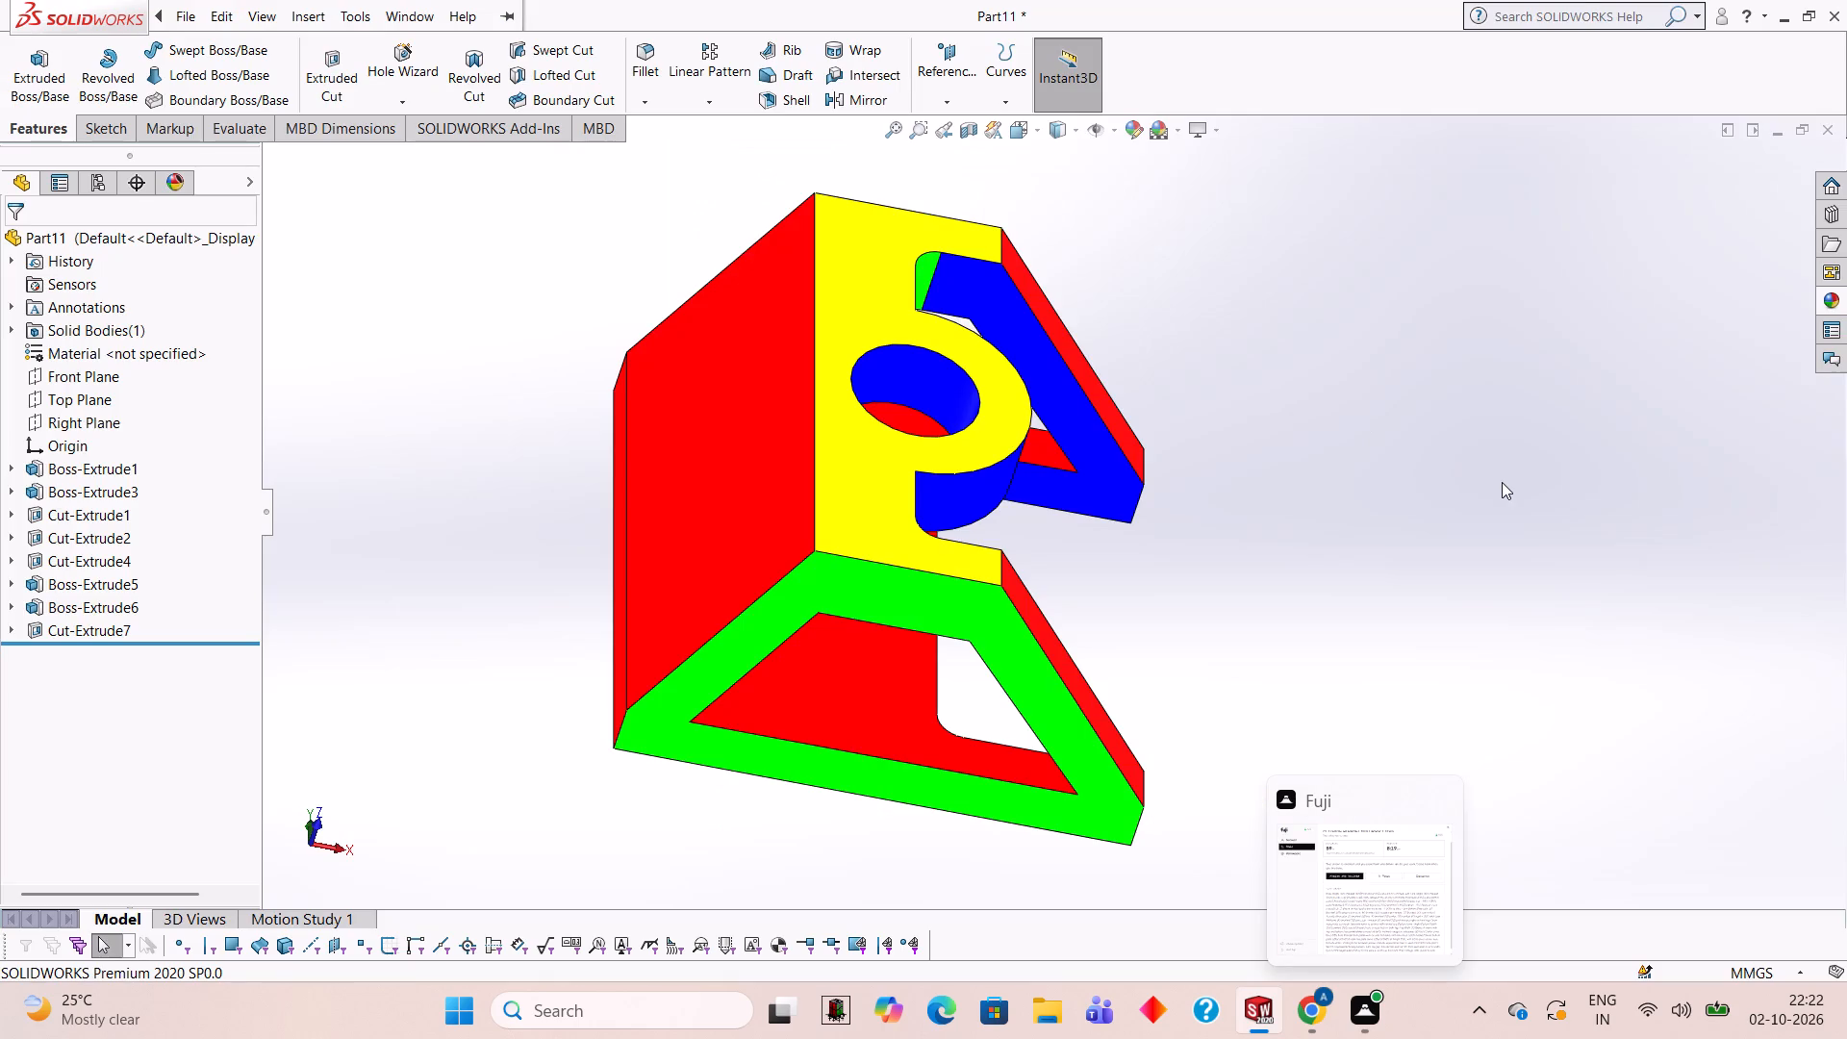
middle_click_drag(1242, 576, 1184, 547)
scroll(1184, 550, "up", 2)
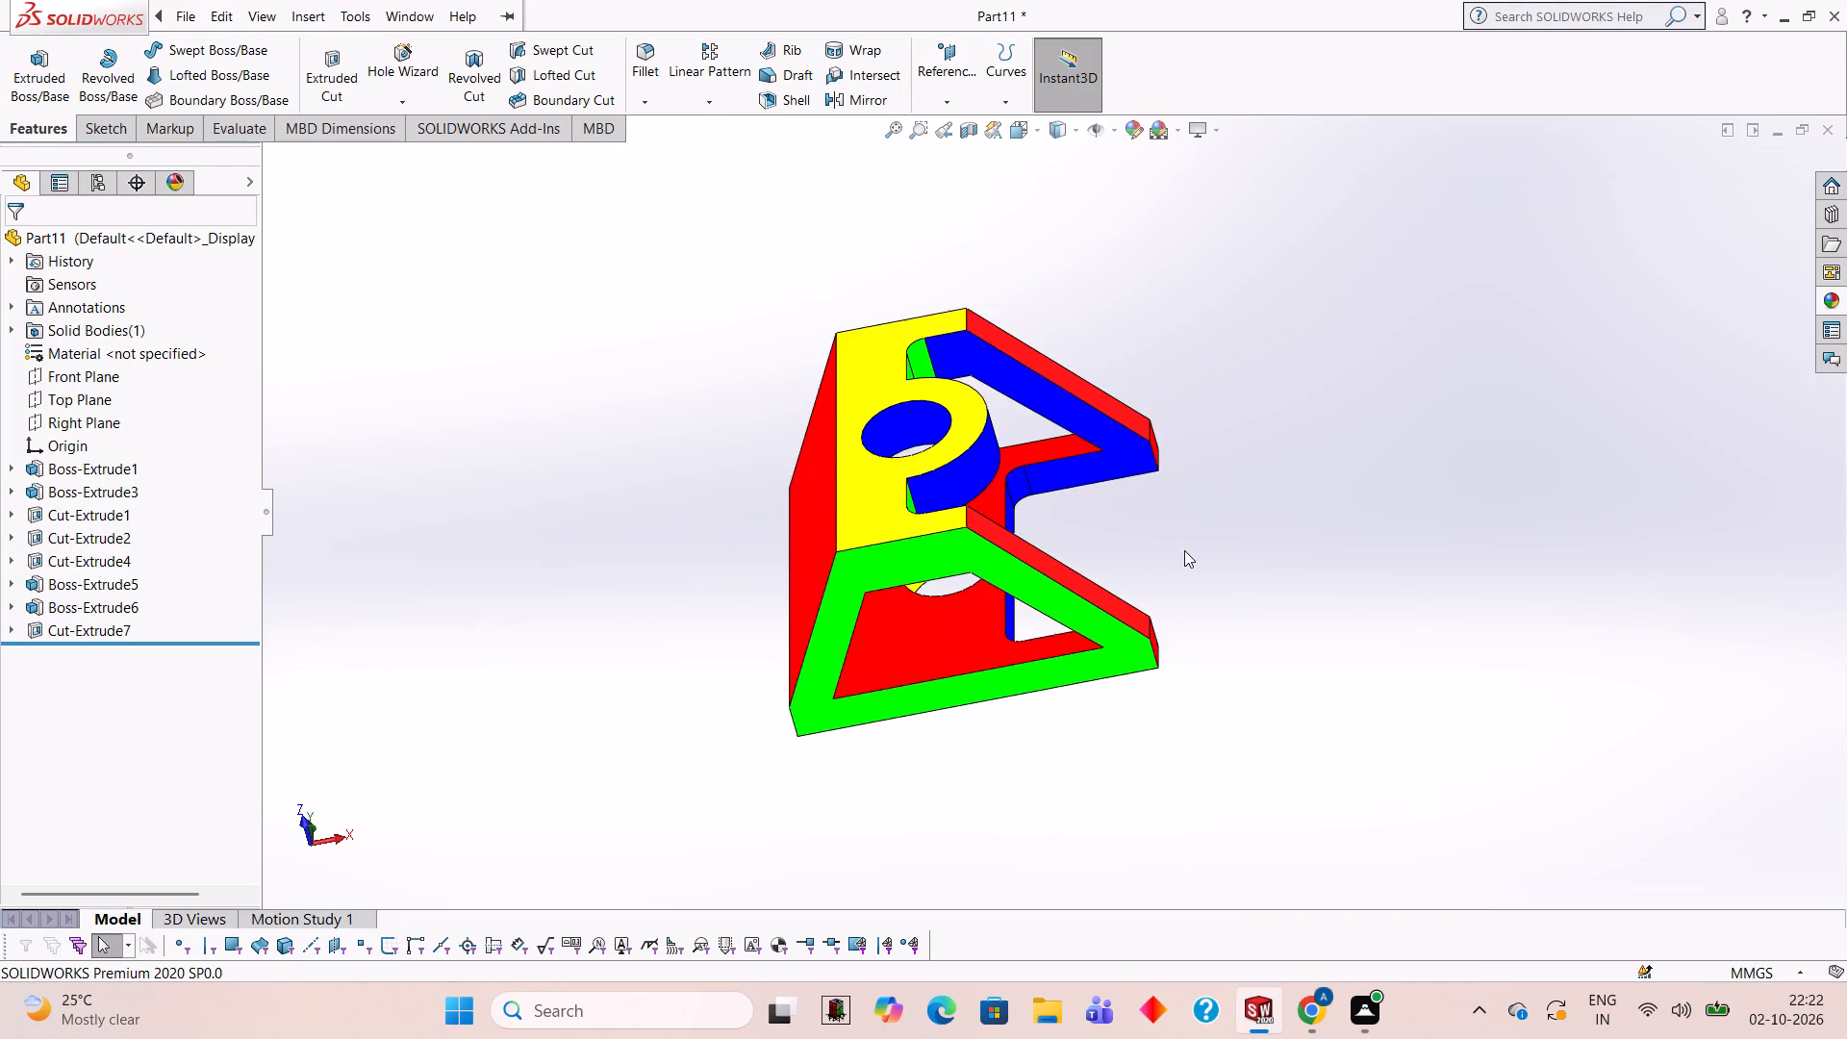
scroll(1184, 551, "up", 1)
middle_click_drag(1251, 593, 1278, 608)
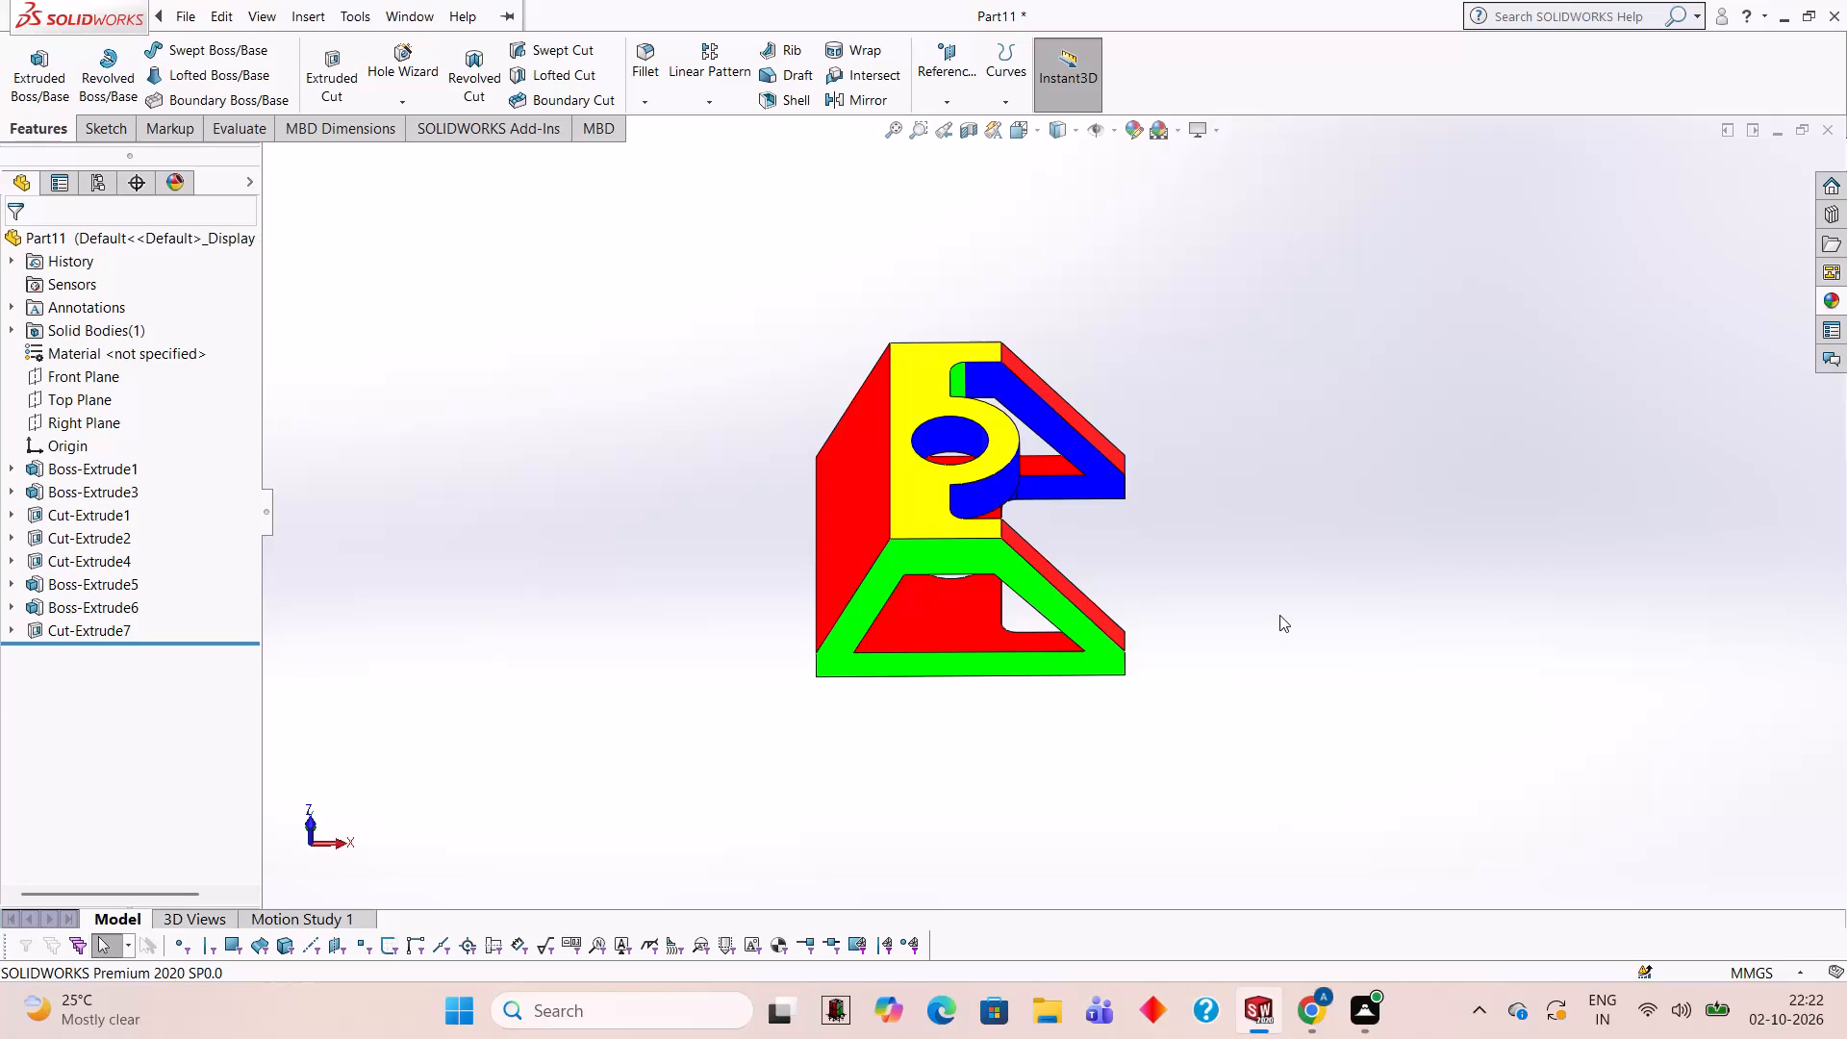
Save the part in the Documents folder as A FRAME BRACKET in SOLIDWORKS Part format.
key("ctrl+s")
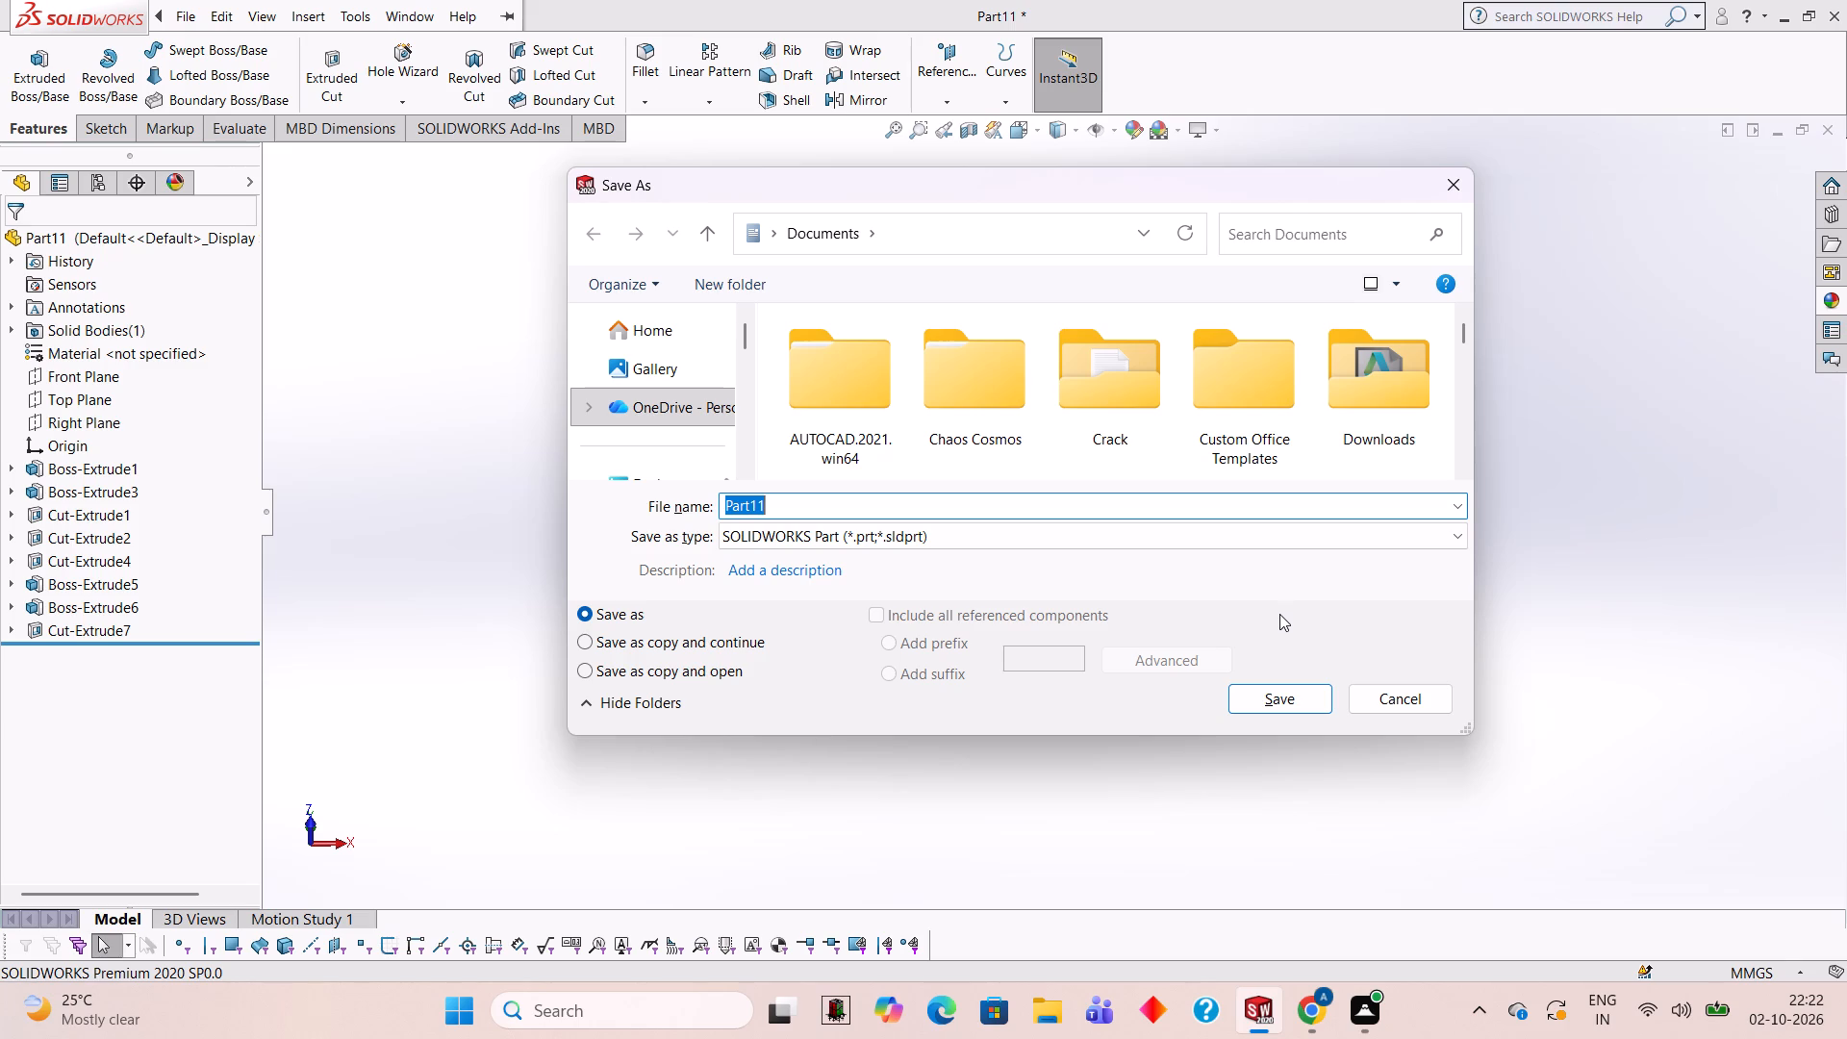
type("A F")
type("RA")
type("NE")
key("BackSpace")
key("BackSpace")
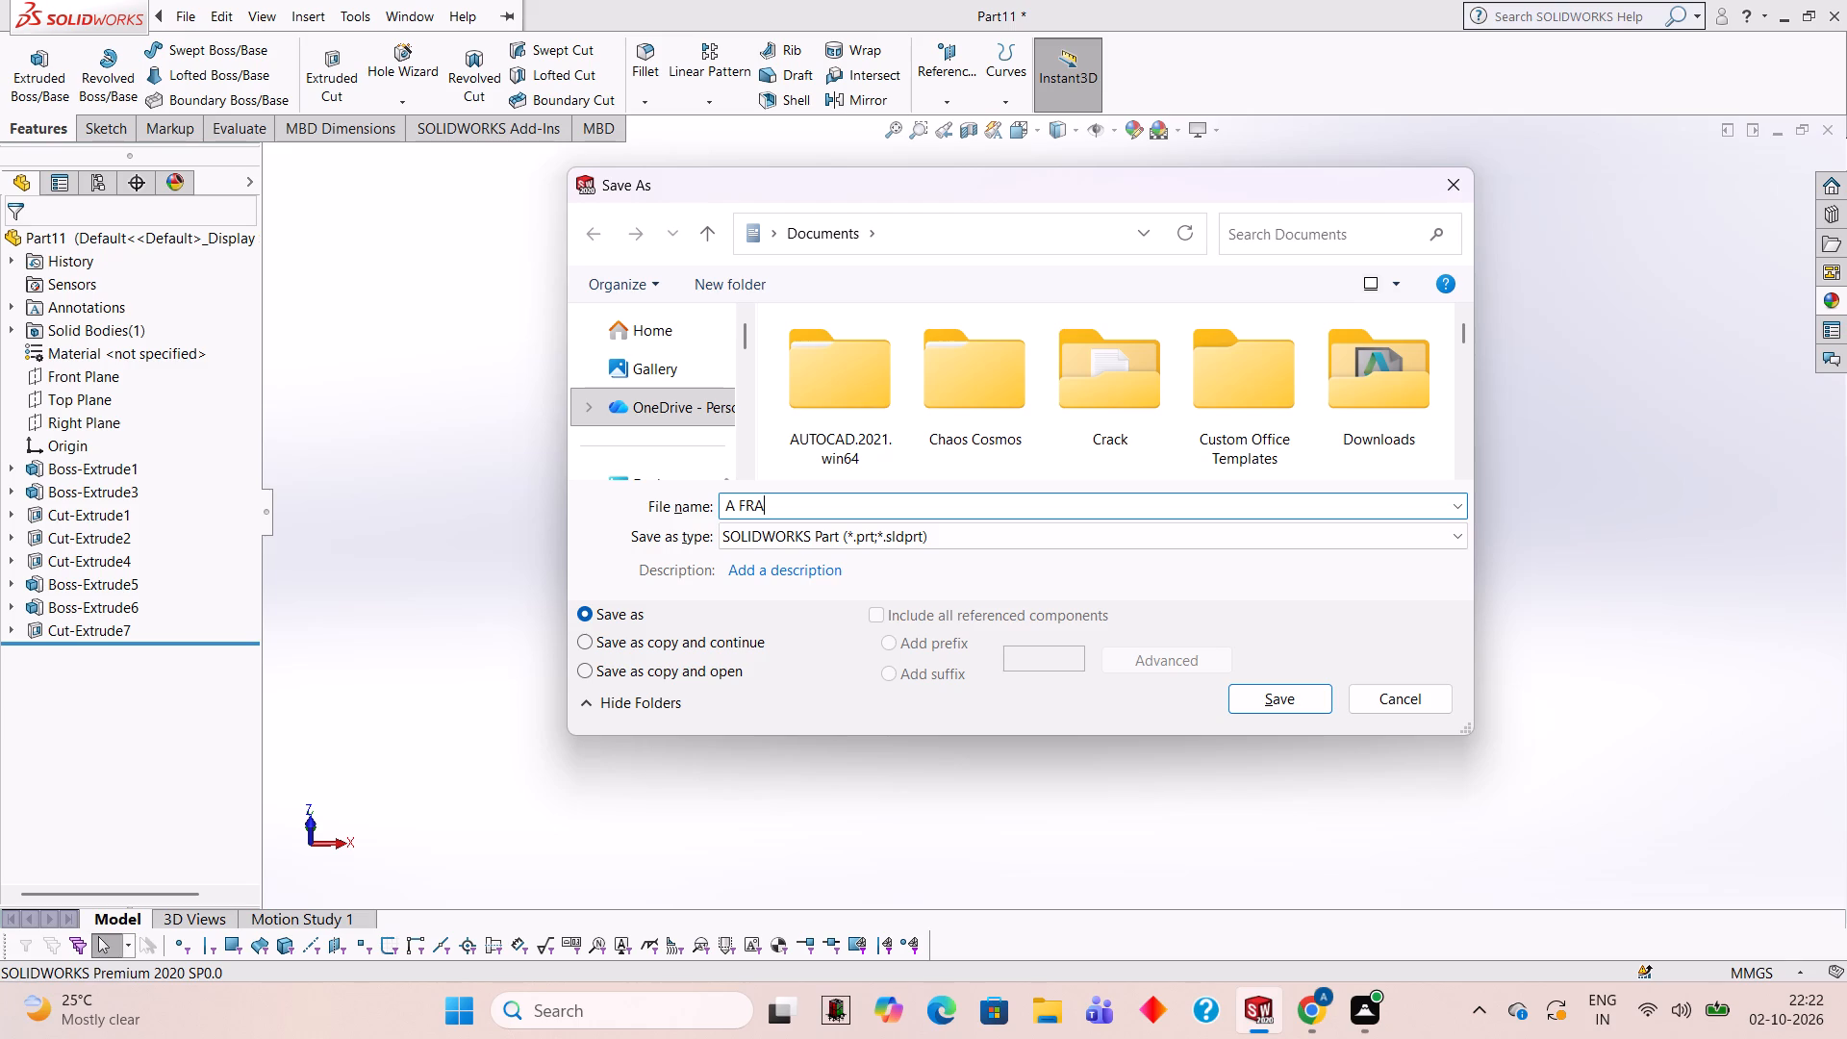
key("m")
type("E")
key("space")
type("BRACK")
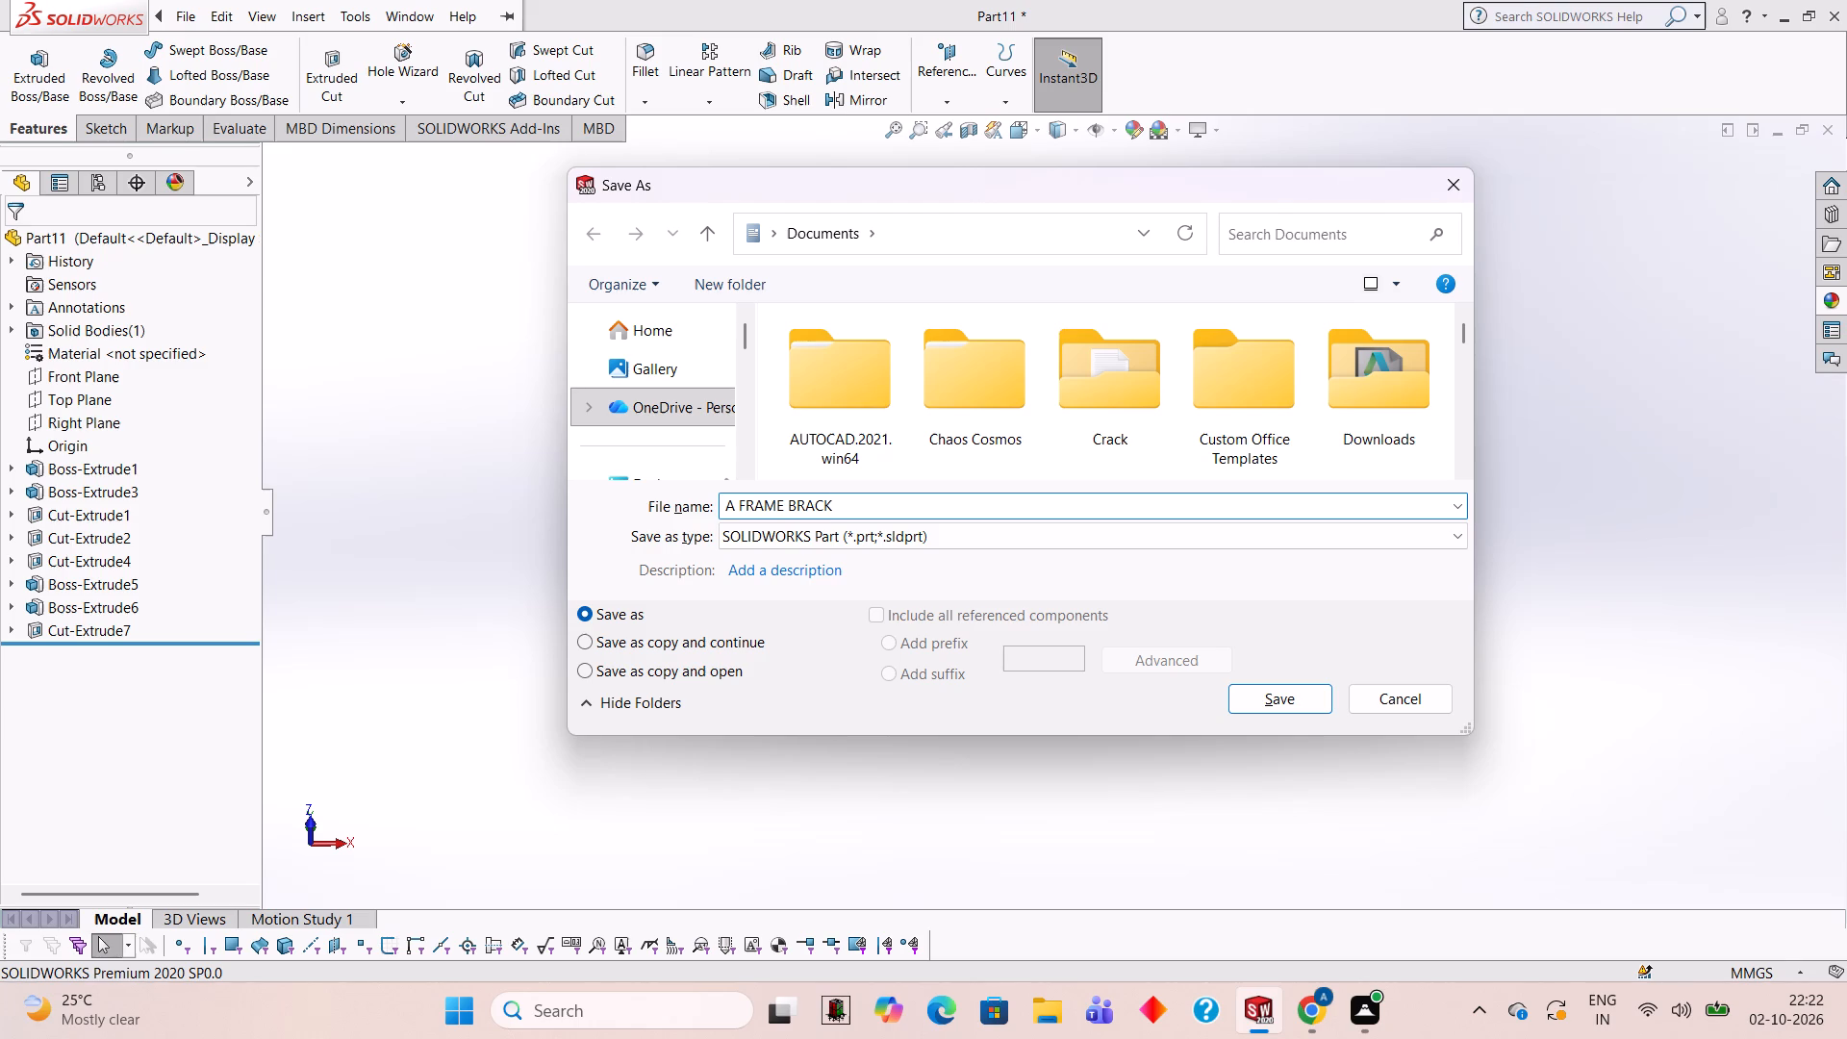
type("ET")
left_click(1303, 689)
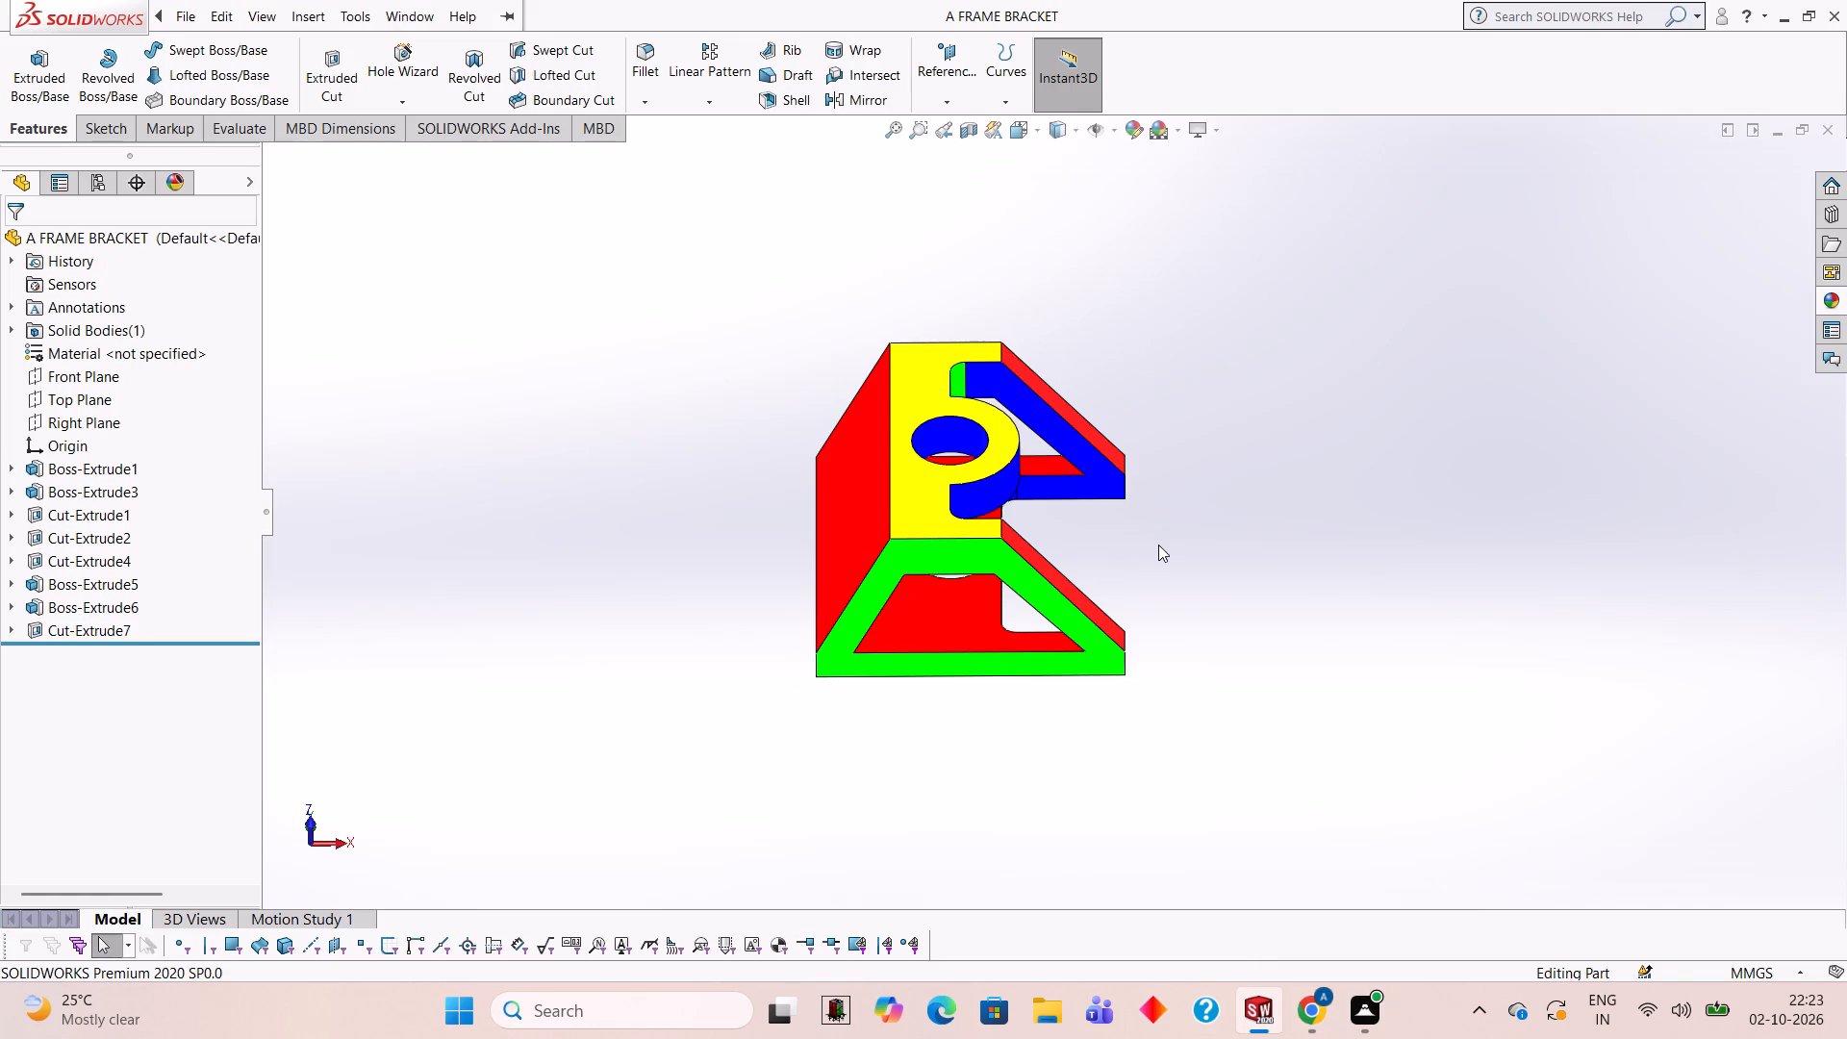
Save a PDF version of the part as A FRAME BRACKET in the Documents folder.
left_click(585, 13)
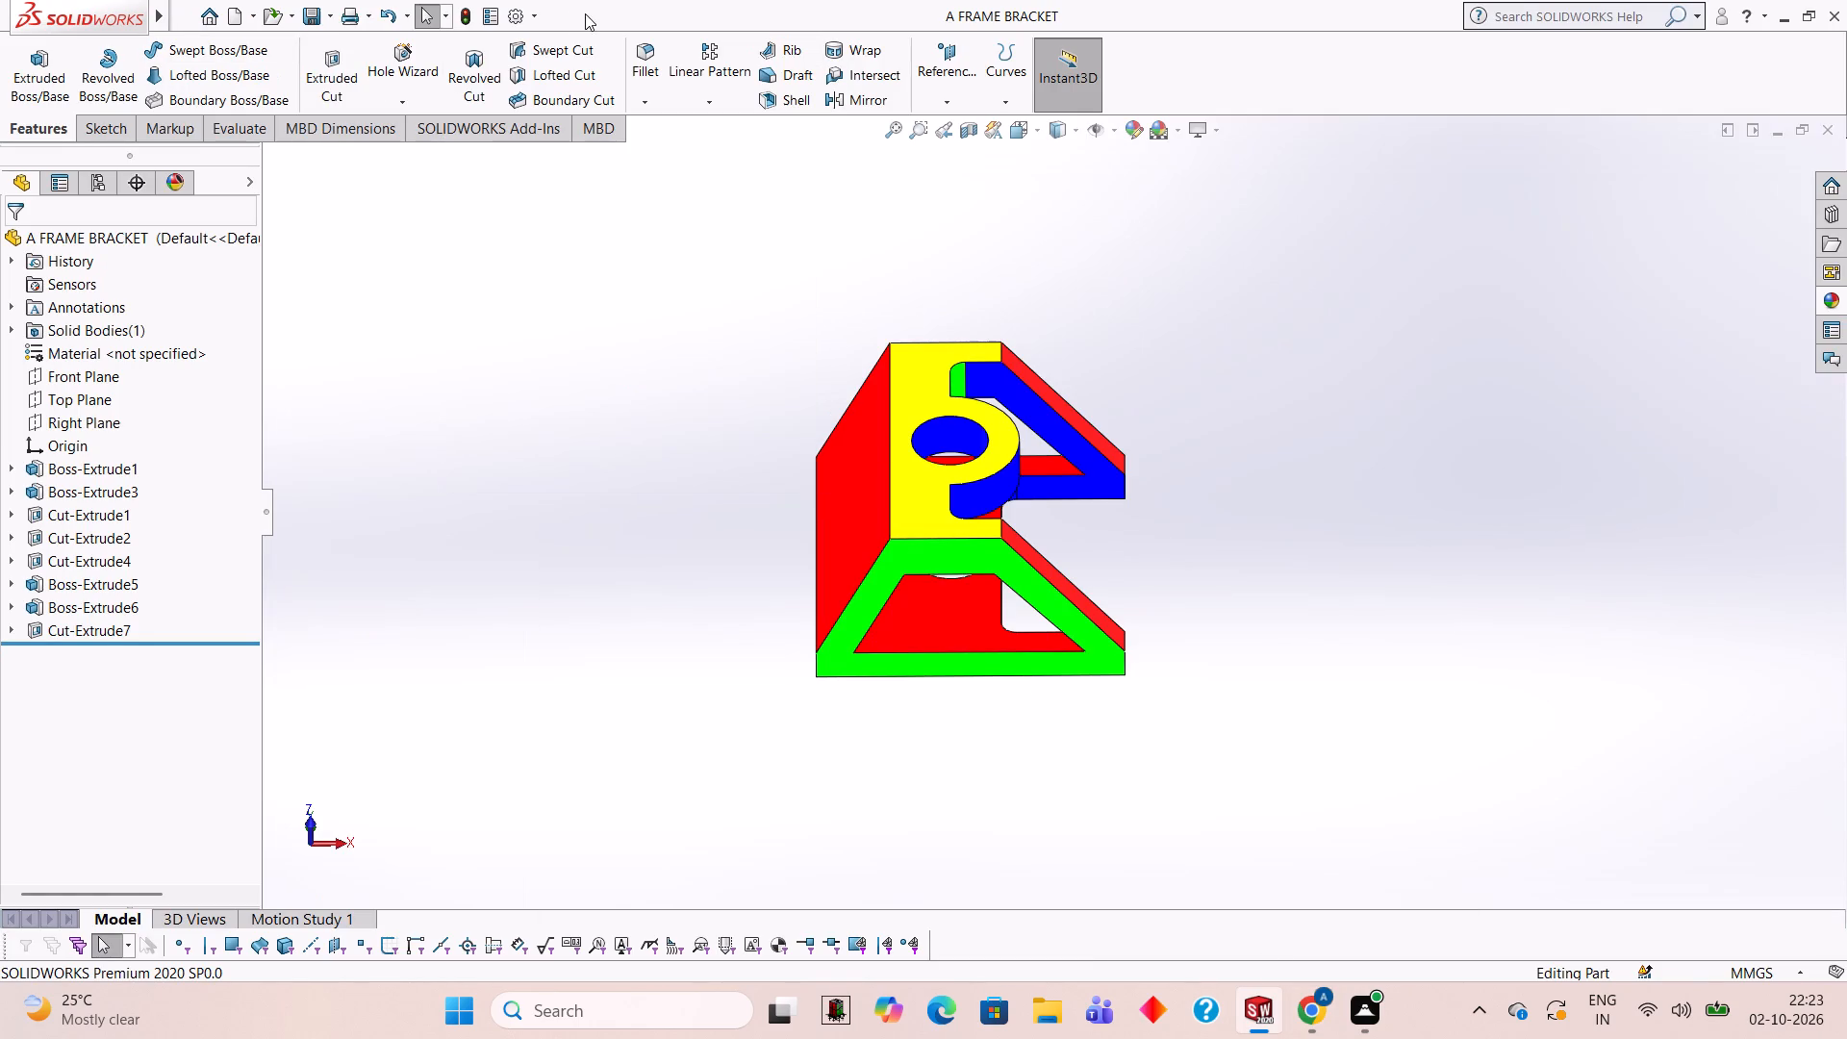
left_click(335, 10)
left_click(341, 61)
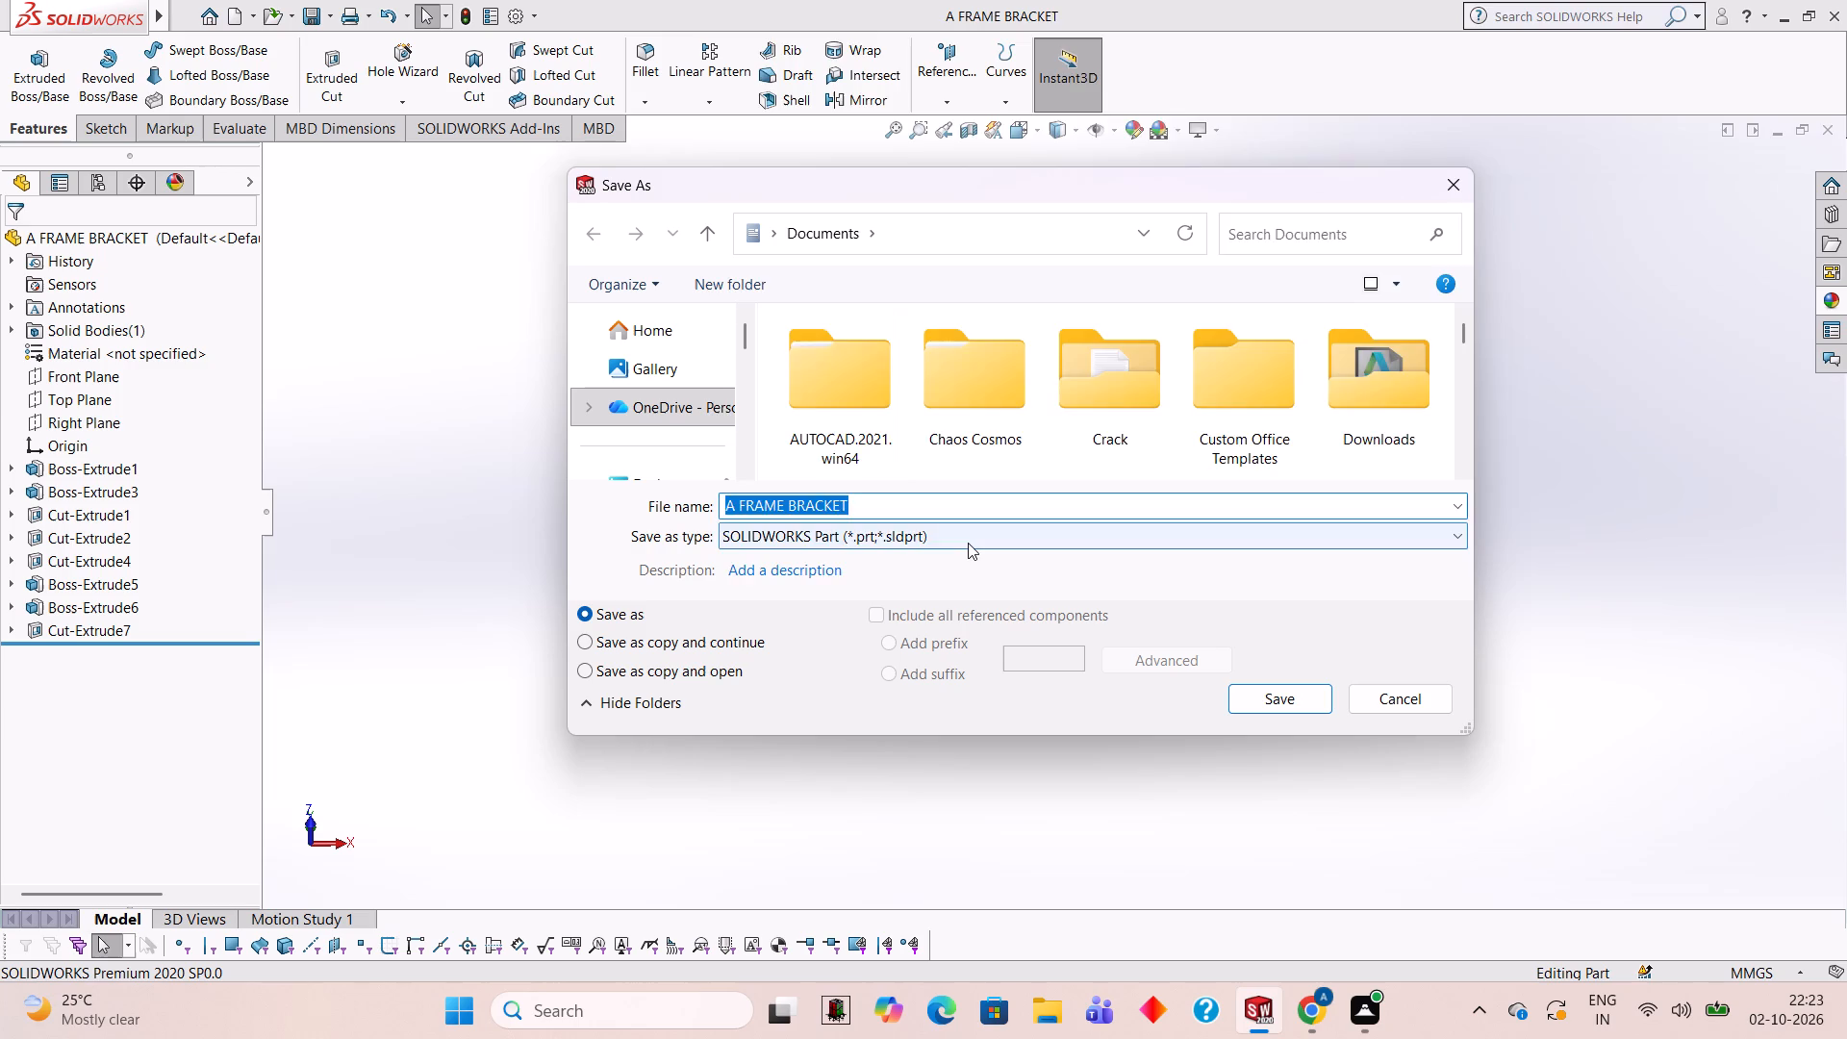
left_click(968, 543)
left_click(895, 144)
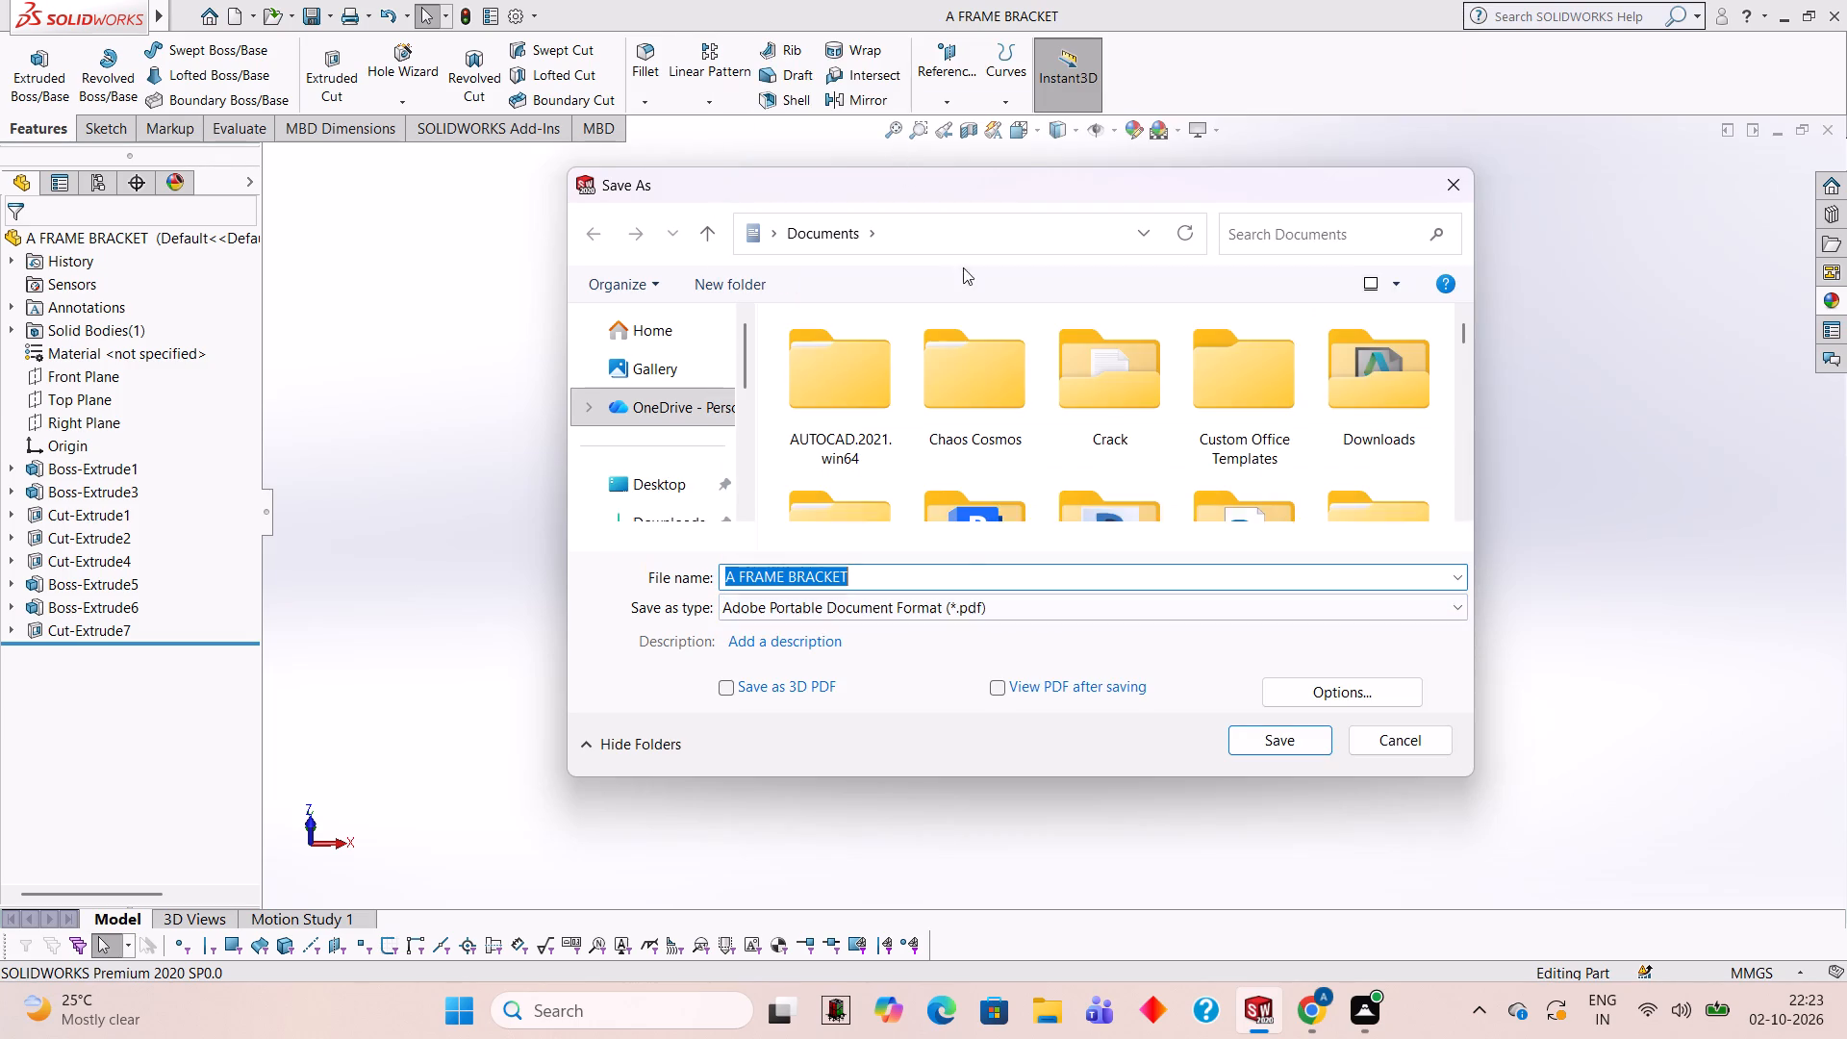
left_click(1252, 741)
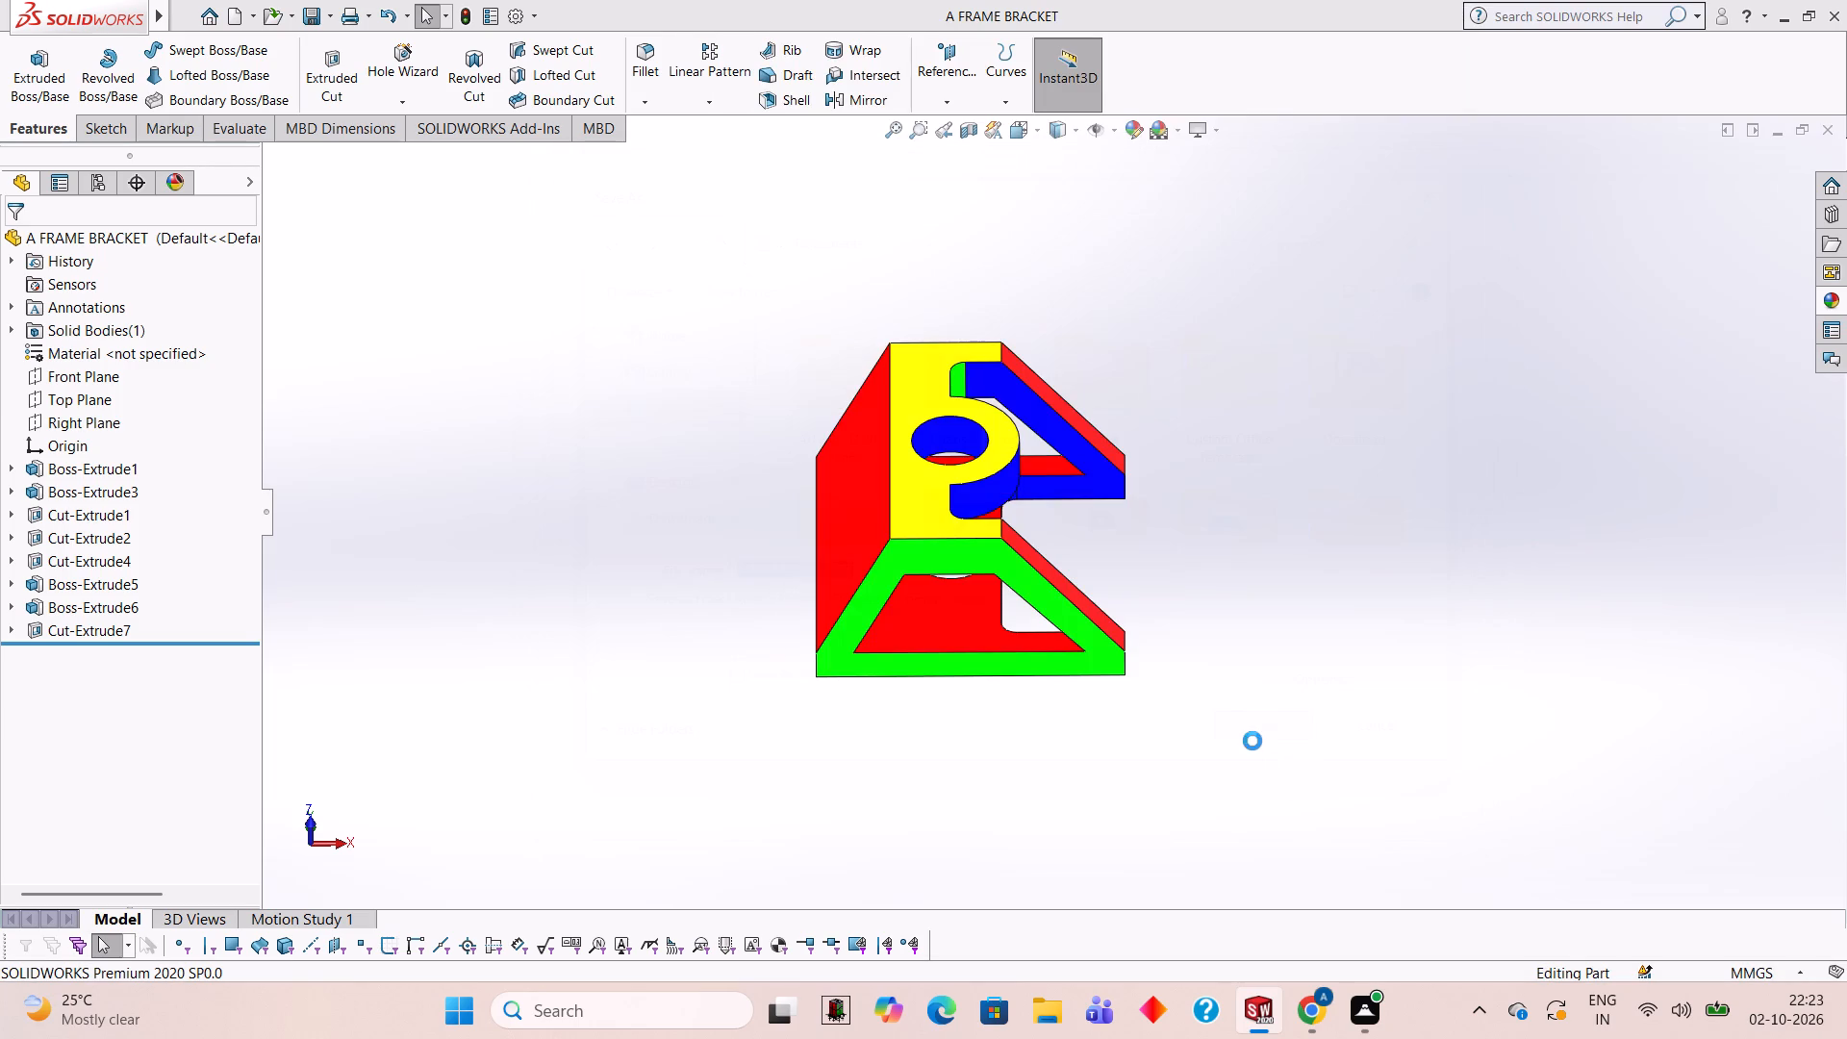